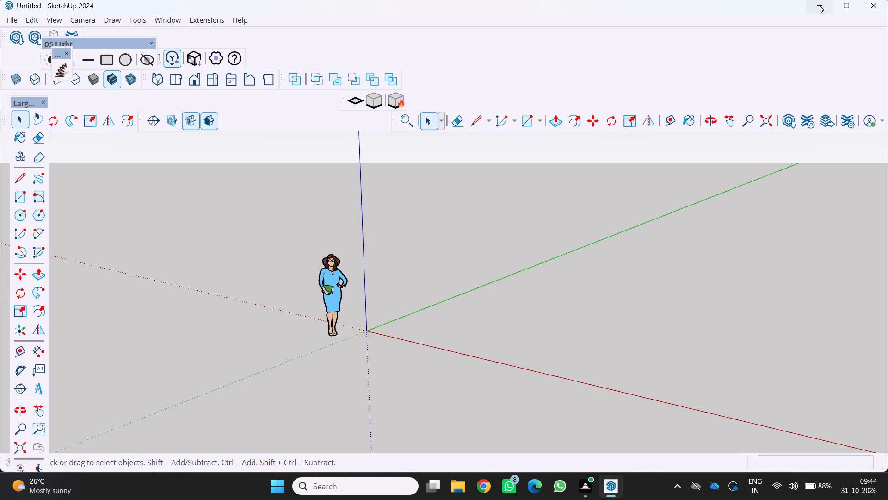
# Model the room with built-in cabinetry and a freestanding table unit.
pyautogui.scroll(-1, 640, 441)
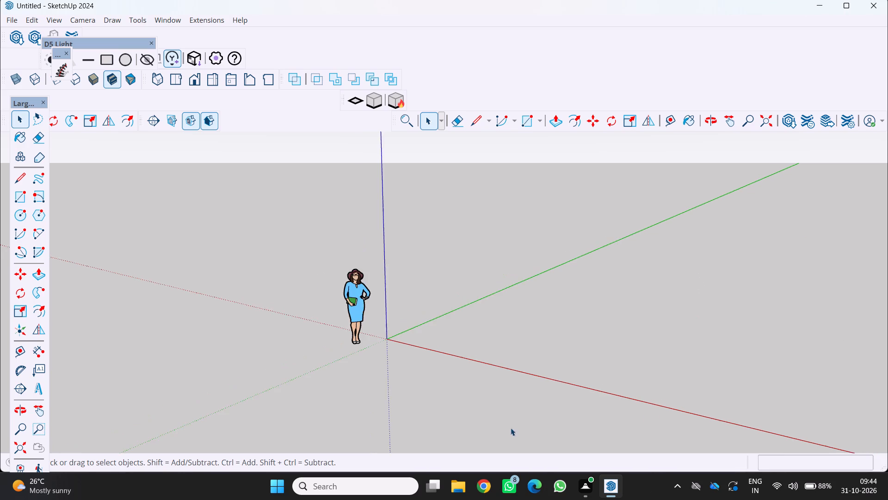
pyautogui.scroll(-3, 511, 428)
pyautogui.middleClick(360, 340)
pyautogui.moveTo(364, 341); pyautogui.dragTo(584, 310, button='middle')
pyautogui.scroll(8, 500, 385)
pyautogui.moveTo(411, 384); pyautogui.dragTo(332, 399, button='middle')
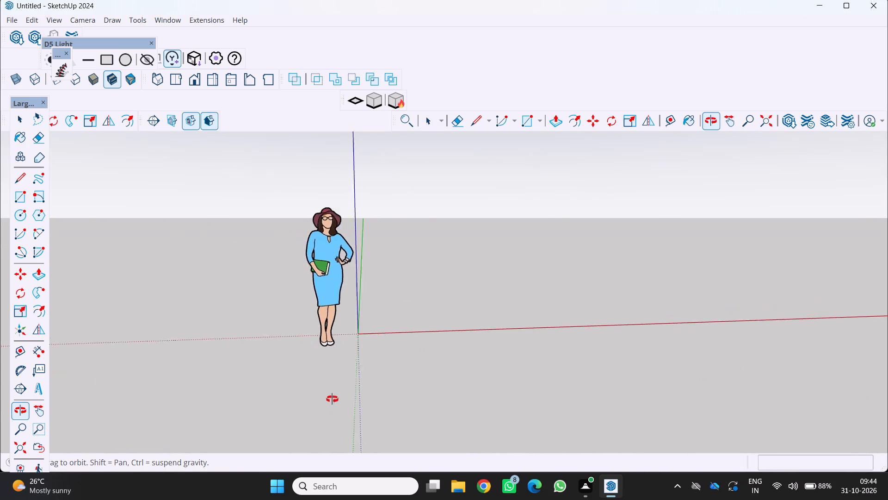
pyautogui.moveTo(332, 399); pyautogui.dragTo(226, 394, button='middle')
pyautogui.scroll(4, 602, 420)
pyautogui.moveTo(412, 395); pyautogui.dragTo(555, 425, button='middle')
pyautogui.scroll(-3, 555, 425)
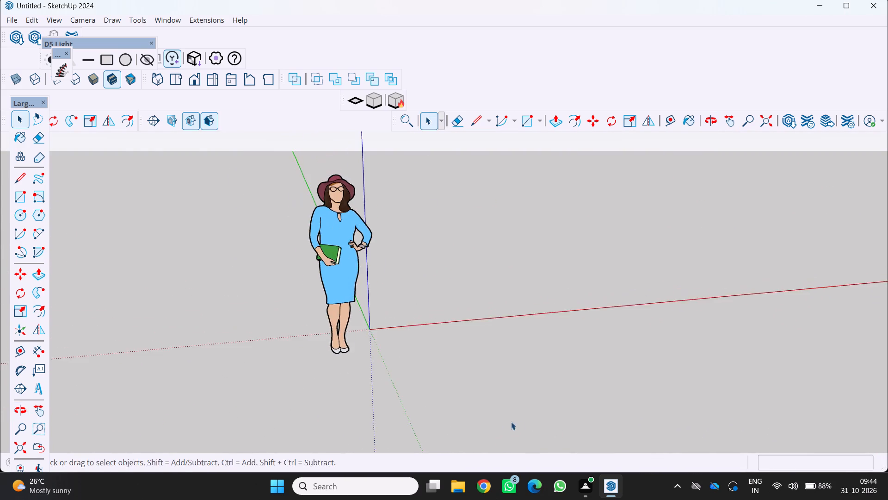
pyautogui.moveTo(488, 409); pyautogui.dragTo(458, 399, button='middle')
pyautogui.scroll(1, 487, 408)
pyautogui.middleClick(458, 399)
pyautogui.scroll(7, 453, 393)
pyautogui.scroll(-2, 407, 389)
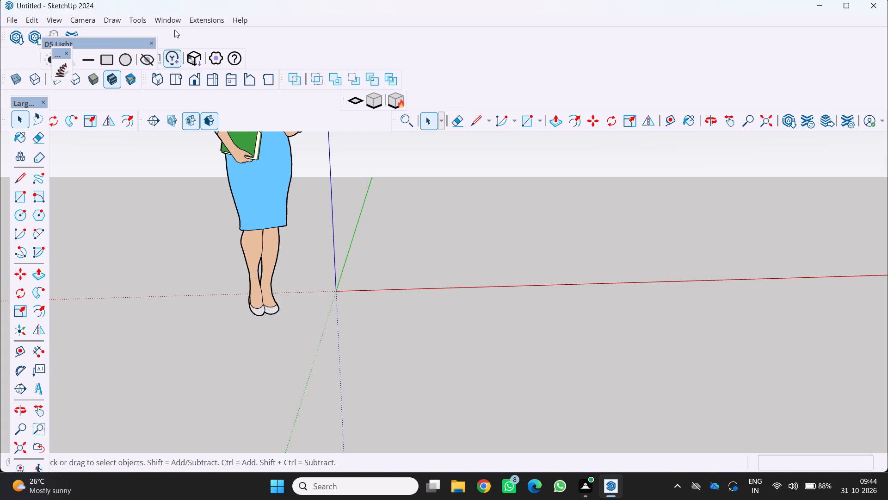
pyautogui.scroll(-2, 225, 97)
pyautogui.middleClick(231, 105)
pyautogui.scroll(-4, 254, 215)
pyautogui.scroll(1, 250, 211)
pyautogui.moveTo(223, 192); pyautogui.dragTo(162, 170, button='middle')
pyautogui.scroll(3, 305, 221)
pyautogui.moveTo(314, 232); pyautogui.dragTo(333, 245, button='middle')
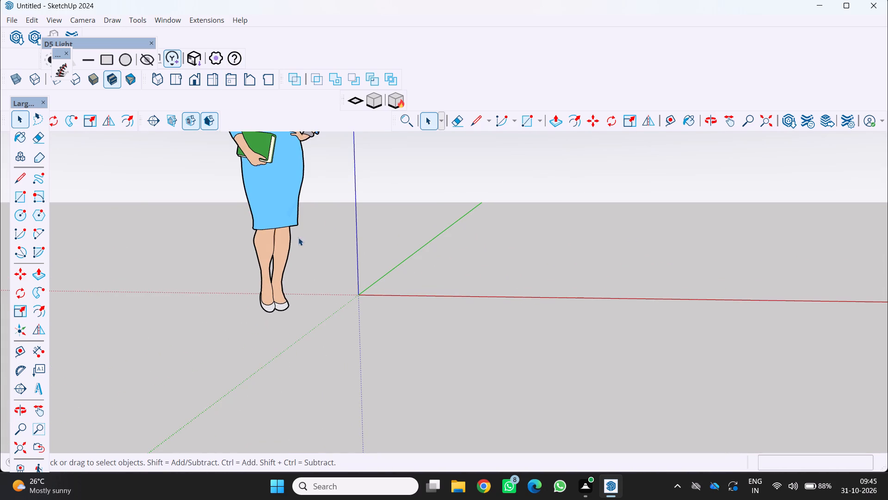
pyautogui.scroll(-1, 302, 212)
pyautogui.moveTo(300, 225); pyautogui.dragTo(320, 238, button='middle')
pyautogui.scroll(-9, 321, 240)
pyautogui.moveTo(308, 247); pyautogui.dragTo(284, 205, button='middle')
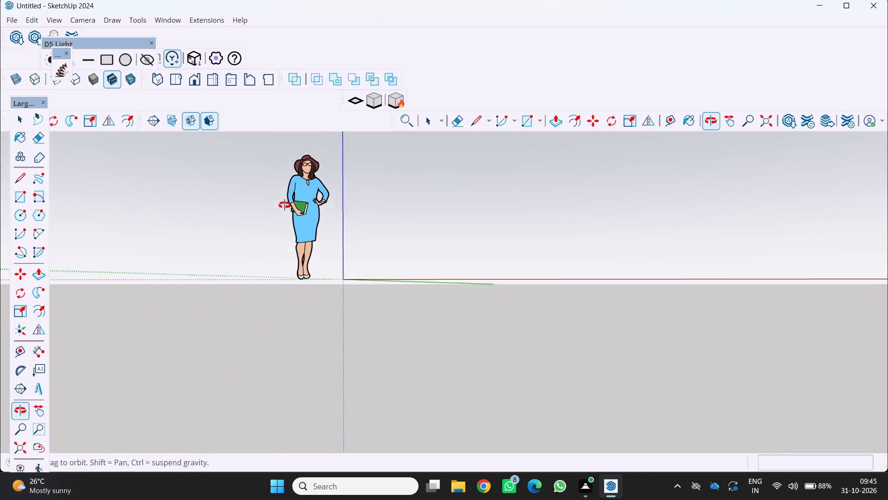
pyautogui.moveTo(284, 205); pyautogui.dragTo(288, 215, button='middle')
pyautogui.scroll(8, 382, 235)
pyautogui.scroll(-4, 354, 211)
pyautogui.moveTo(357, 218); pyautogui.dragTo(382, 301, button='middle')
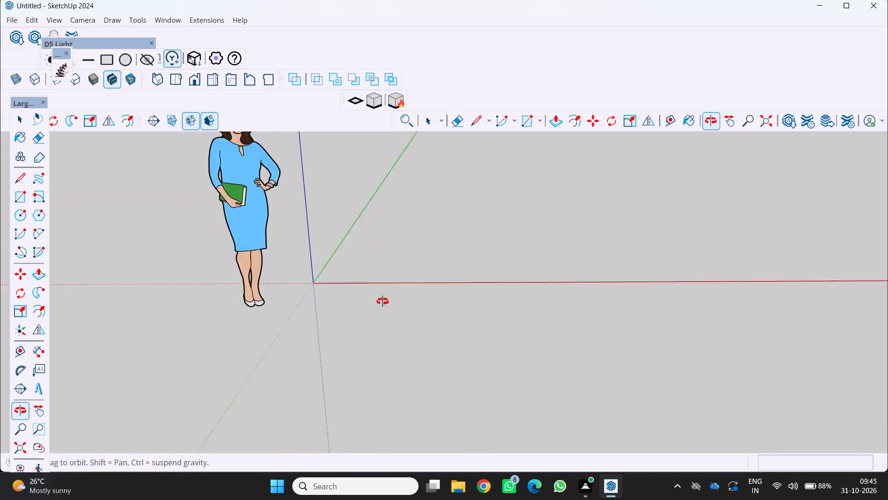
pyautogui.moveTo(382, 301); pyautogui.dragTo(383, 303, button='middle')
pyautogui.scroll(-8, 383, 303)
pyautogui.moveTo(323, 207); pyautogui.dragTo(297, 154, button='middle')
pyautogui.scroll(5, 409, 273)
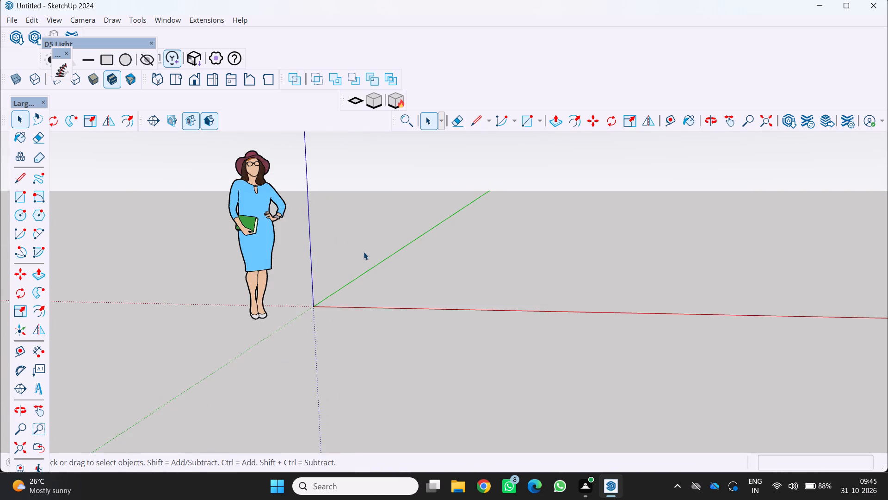
# Draw a large rectangle locked to the horizontal ground plane, with its first corner just beside the axes origin.
pyautogui.click(19, 200)
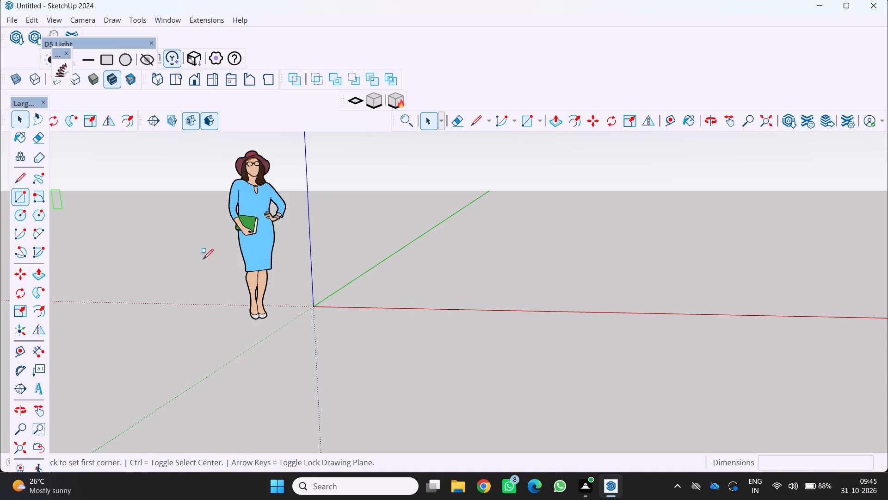
pyautogui.scroll(1, 298, 266)
pyautogui.moveTo(315, 278); pyautogui.dragTo(346, 260, button='middle')
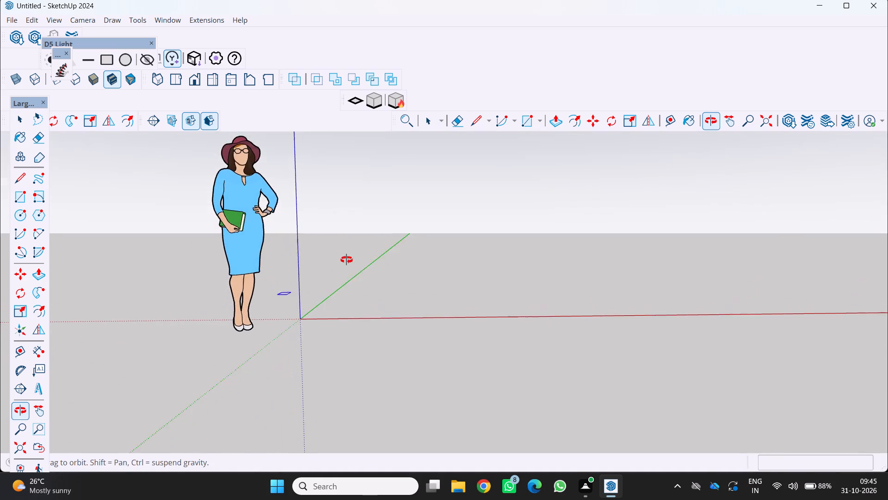
pyautogui.moveTo(346, 260); pyautogui.dragTo(346, 260, button='middle')
pyautogui.middleClick(346, 261)
pyautogui.scroll(4, 381, 334)
pyautogui.moveTo(384, 327); pyautogui.dragTo(406, 332, button='middle')
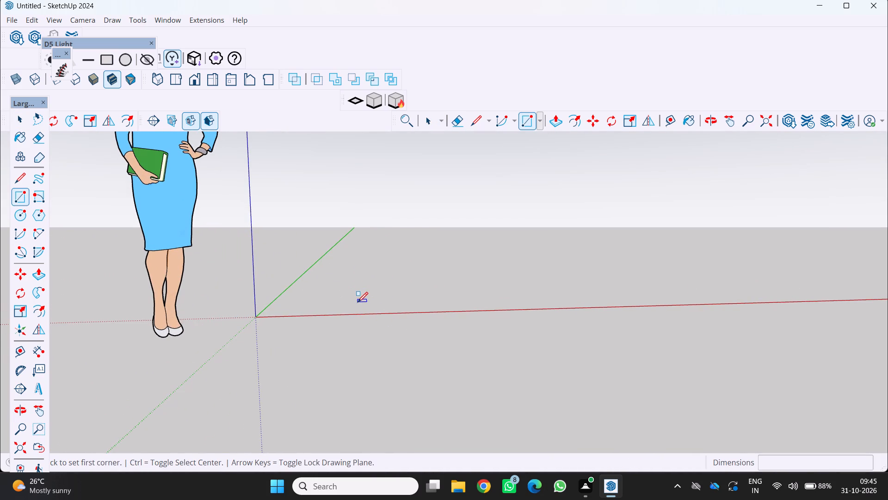
pyautogui.moveTo(335, 298); pyautogui.dragTo(341, 295)
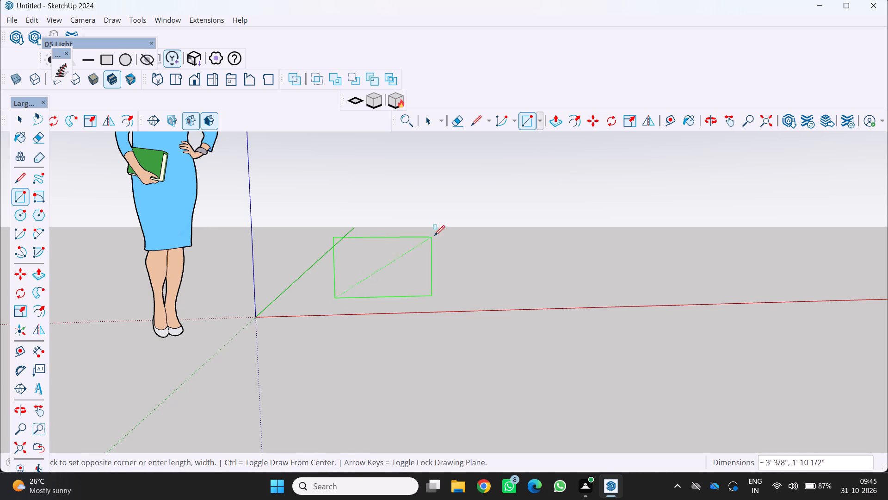
pyautogui.scroll(-4, 432, 262)
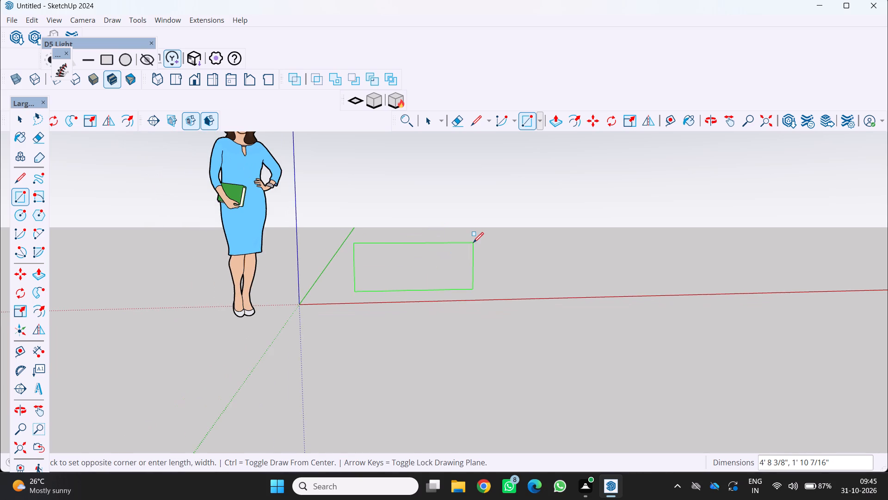
pyautogui.press('Up')
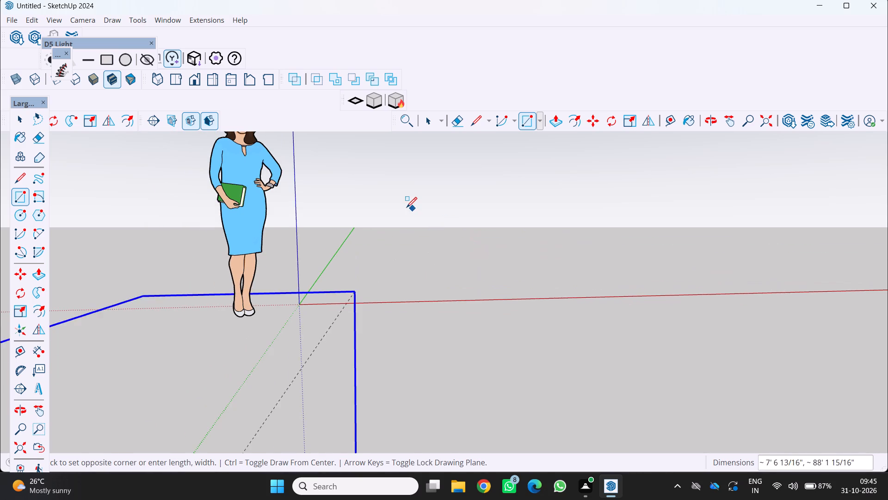
pyautogui.scroll(-13, 504, 227)
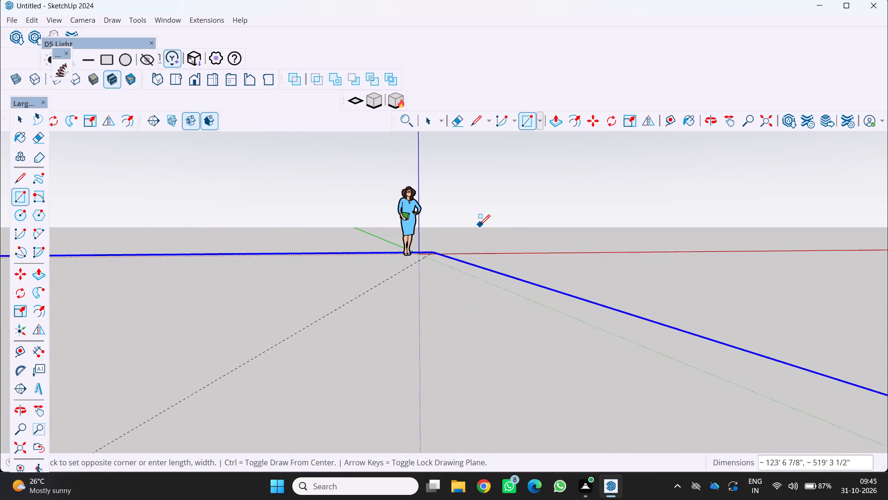
pyautogui.moveTo(473, 225); pyautogui.dragTo(376, 253, button='middle')
pyautogui.scroll(-2, 568, 234)
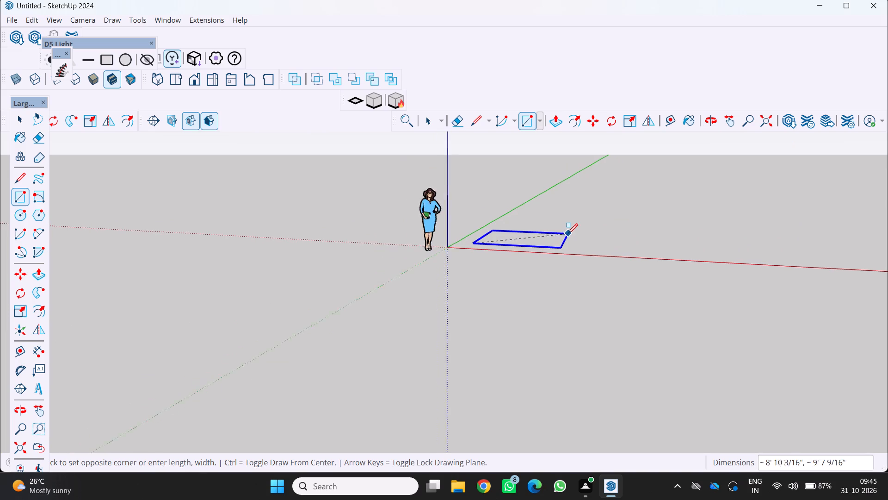
pyautogui.scroll(-2, 567, 234)
pyautogui.moveTo(570, 237); pyautogui.dragTo(633, 241, button='middle')
pyautogui.scroll(3, 586, 214)
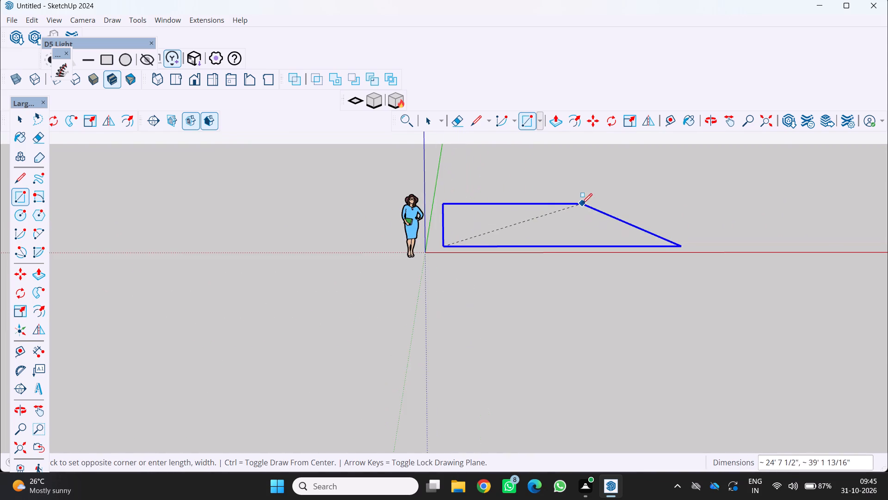
pyautogui.scroll(-5, 592, 200)
pyautogui.moveTo(623, 183); pyautogui.dragTo(606, 200, button='middle')
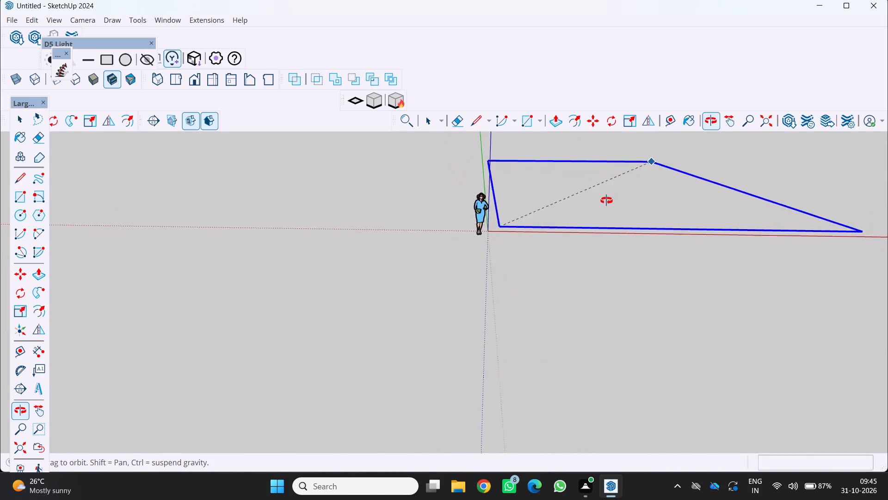
pyautogui.moveTo(606, 200); pyautogui.dragTo(593, 210, button='middle')
pyautogui.middleClick(593, 210)
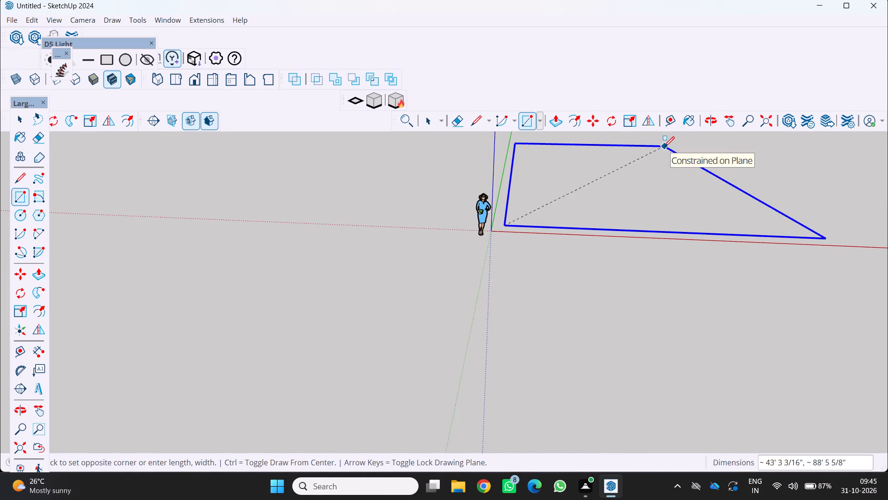
pyautogui.scroll(-5, 660, 177)
pyautogui.scroll(-2, 620, 162)
pyautogui.moveTo(685, 169); pyautogui.dragTo(664, 181, button='middle')
pyautogui.middleClick(664, 181)
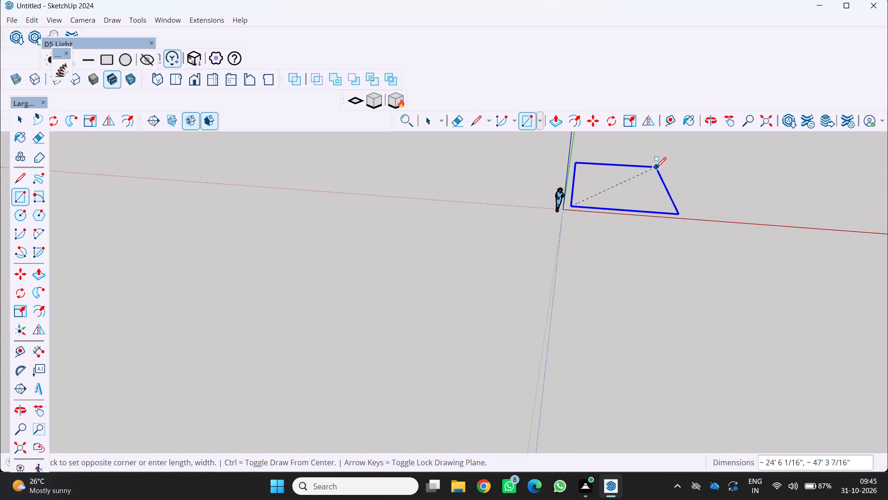
pyautogui.keyDown('shift'); pyautogui.moveTo(636, 163); pyautogui.dragTo(523, 179, button='middle'); pyautogui.keyUp('shift')
pyautogui.keyDown('shift'); pyautogui.scroll(1, 636, 163); pyautogui.keyUp('shift')
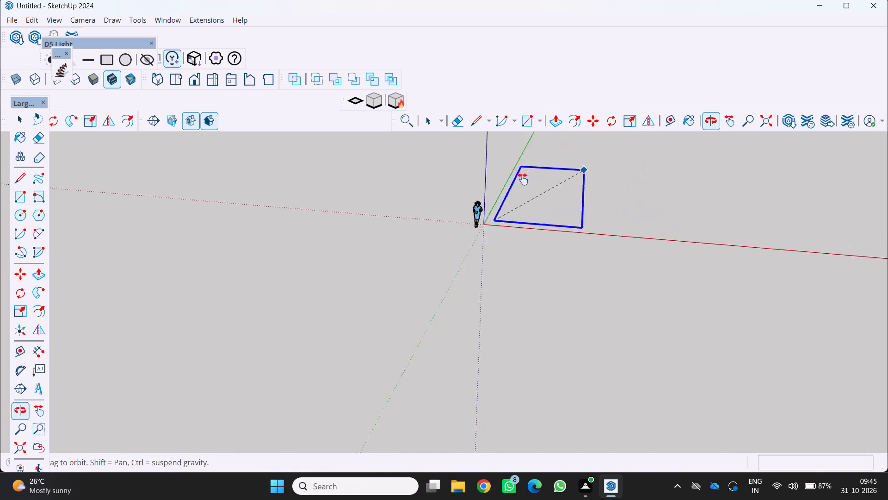
pyautogui.keyDown('shift'); pyautogui.moveTo(523, 179); pyautogui.dragTo(401, 201, button='middle'); pyautogui.keyUp('shift')
pyautogui.keyDown('shift'); pyautogui.scroll(-4, 399, 201); pyautogui.keyUp('shift')
pyautogui.moveTo(466, 201); pyautogui.dragTo(612, 182, button='middle')
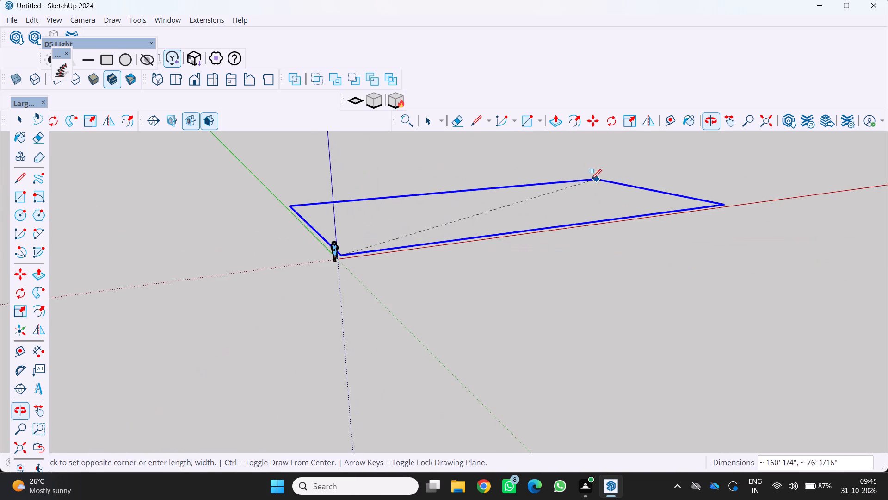
pyautogui.scroll(1, 363, 237)
pyautogui.scroll(-2, 362, 237)
pyautogui.moveTo(396, 224); pyautogui.dragTo(366, 219, button='middle')
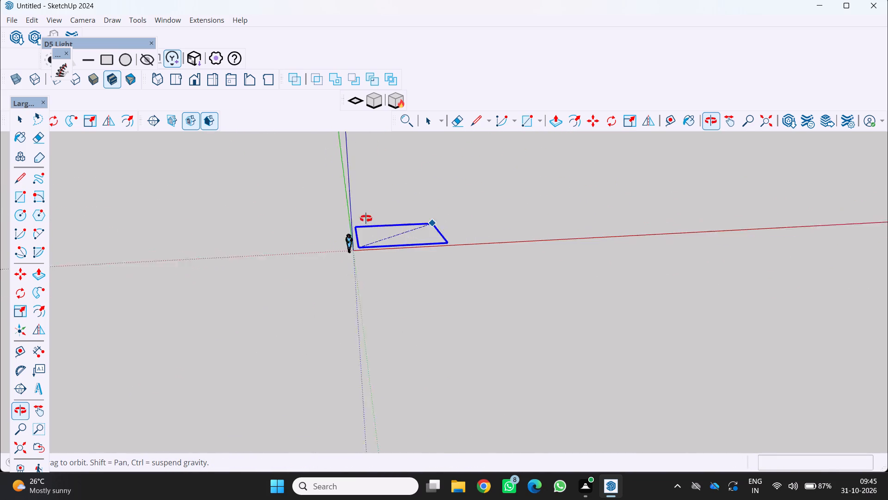
pyautogui.moveTo(366, 219); pyautogui.dragTo(384, 219, button='middle')
pyautogui.moveTo(391, 222); pyautogui.dragTo(323, 262, button='middle')
pyautogui.middleClick(323, 262)
pyautogui.scroll(3, 413, 215)
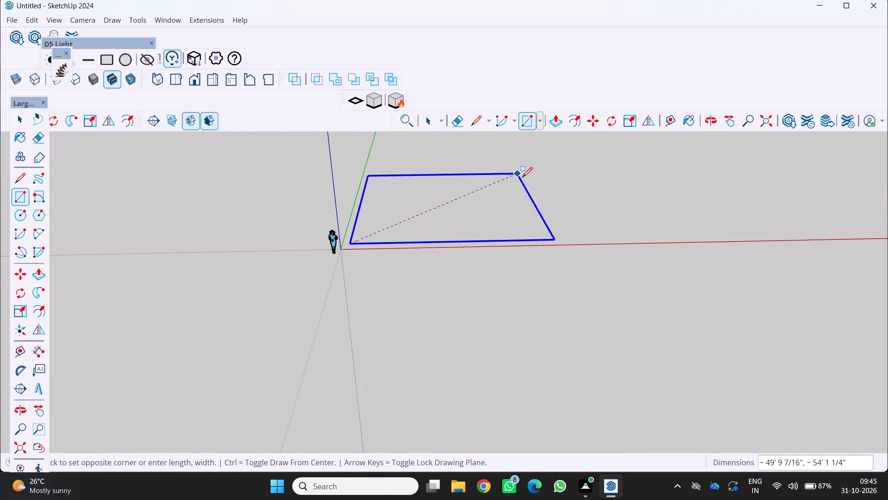
pyautogui.scroll(-2, 528, 181)
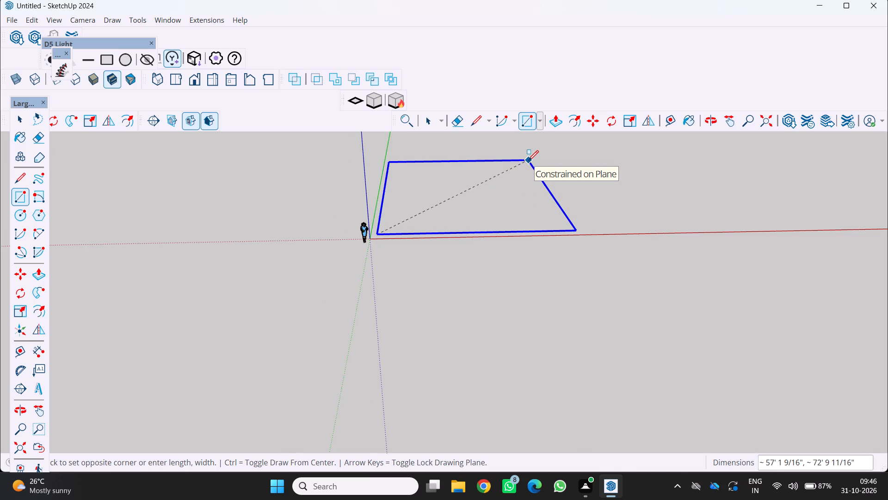
pyautogui.scroll(-4, 520, 160)
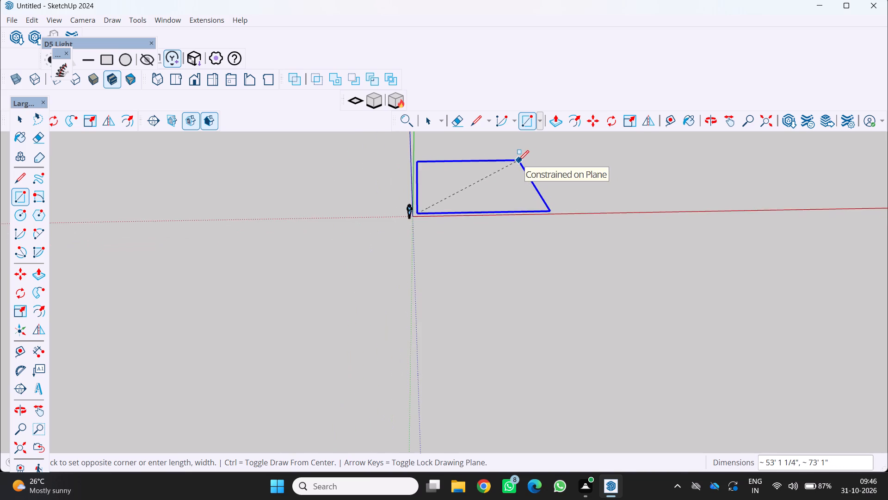
pyautogui.scroll(-4, 518, 161)
pyautogui.moveTo(518, 162); pyautogui.dragTo(390, 183, button='middle')
pyautogui.moveTo(397, 182); pyautogui.dragTo(403, 181, button='middle')
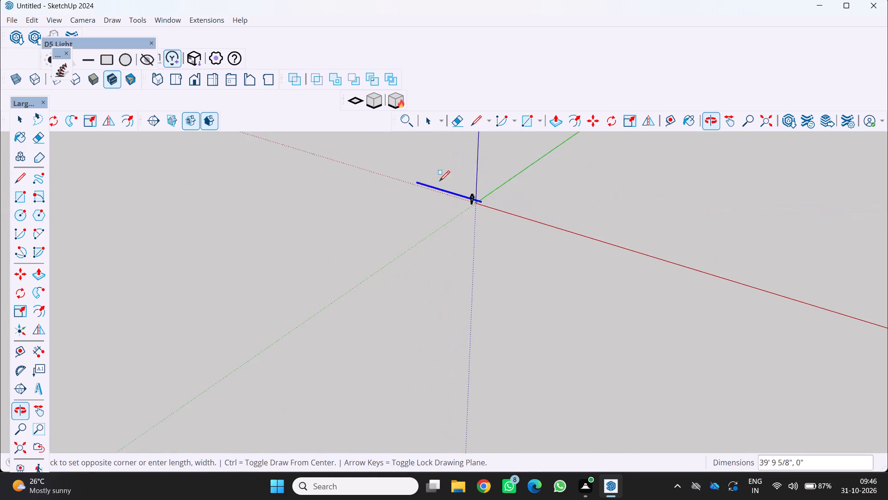
pyautogui.scroll(3, 564, 193)
pyautogui.moveTo(629, 210); pyautogui.dragTo(730, 145, button='middle')
pyautogui.scroll(1, 672, 184)
pyautogui.scroll(3, 616, 203)
pyautogui.moveTo(612, 208); pyautogui.dragTo(612, 211, button='middle')
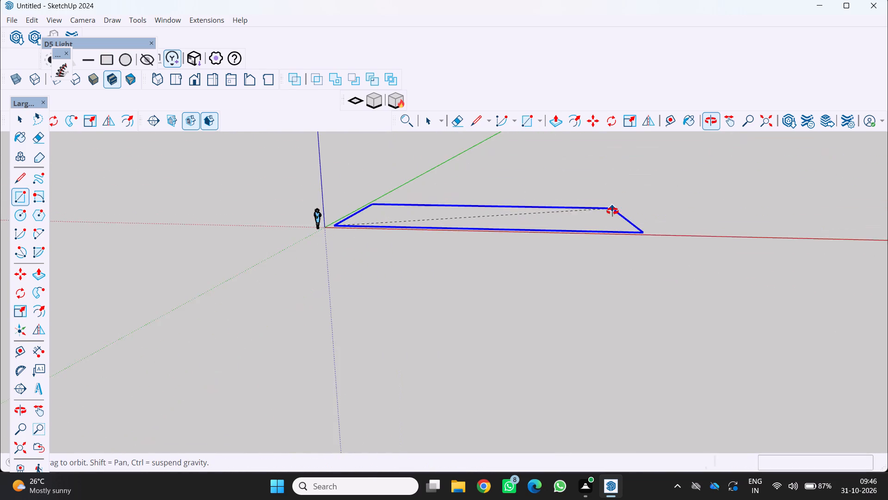
pyautogui.moveTo(612, 211); pyautogui.dragTo(676, 212, button='middle')
pyautogui.scroll(3, 609, 219)
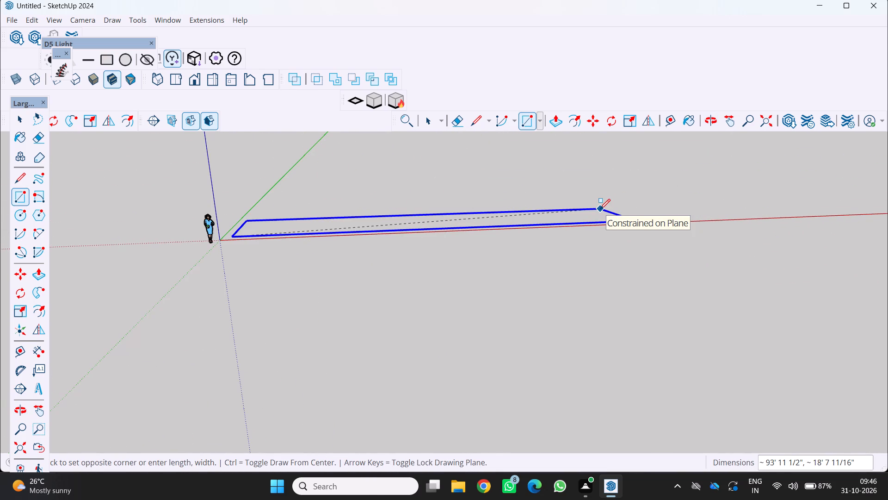
pyautogui.scroll(-5, 508, 222)
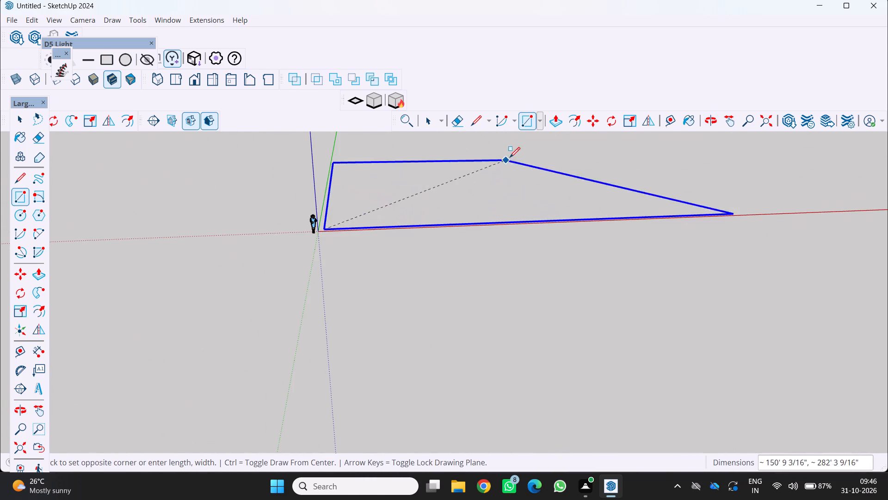
pyautogui.scroll(-3, 481, 156)
pyautogui.moveTo(481, 161); pyautogui.dragTo(424, 192, button='middle')
pyautogui.scroll(-4, 479, 171)
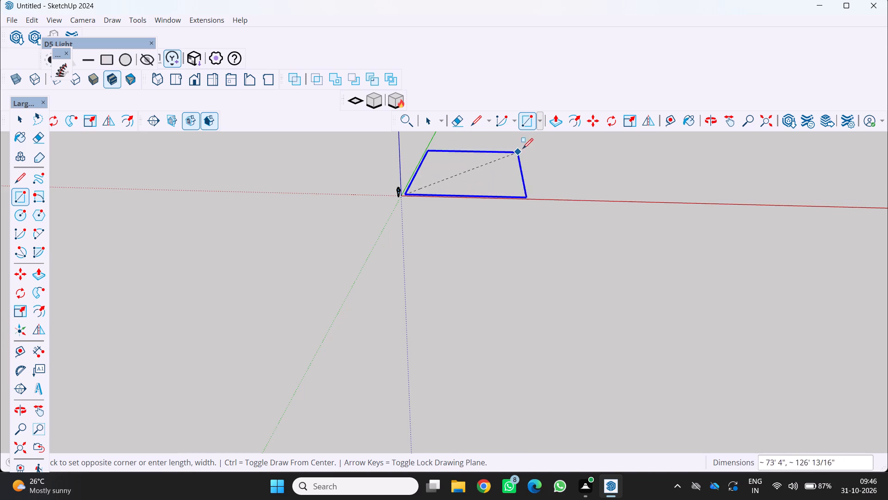
pyautogui.scroll(-5, 560, 150)
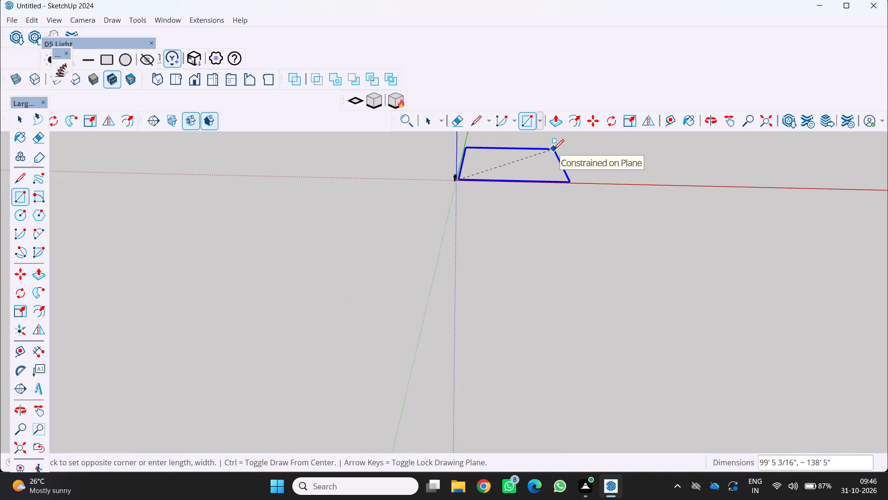
pyautogui.scroll(-3, 571, 182)
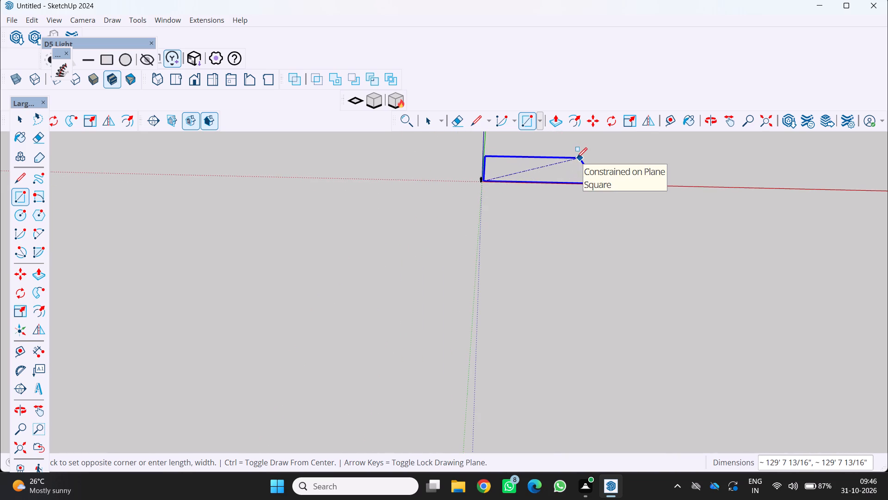
pyautogui.scroll(-7, 577, 159)
pyautogui.moveTo(585, 154); pyautogui.dragTo(523, 173, button='middle')
pyautogui.middleClick(522, 173)
pyautogui.scroll(4, 678, 174)
pyautogui.scroll(-4, 684, 179)
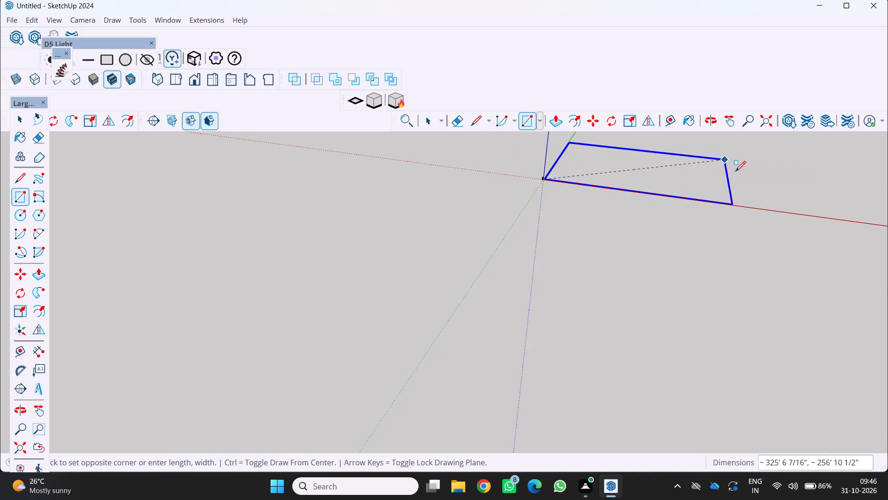
# Finish the ground-plane rectangle beside the origin at about 168' by 228', placing its opposite corner between the red and green axes.
pyautogui.scroll(-4, 736, 171)
pyautogui.scroll(8, 726, 165)
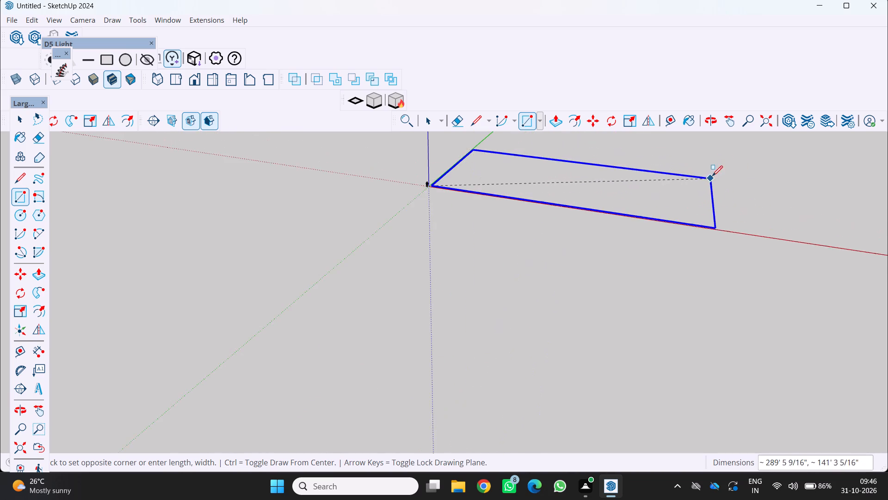
pyautogui.scroll(7, 712, 176)
pyautogui.scroll(-5, 690, 200)
pyautogui.moveTo(625, 170); pyautogui.dragTo(725, 142, button='middle')
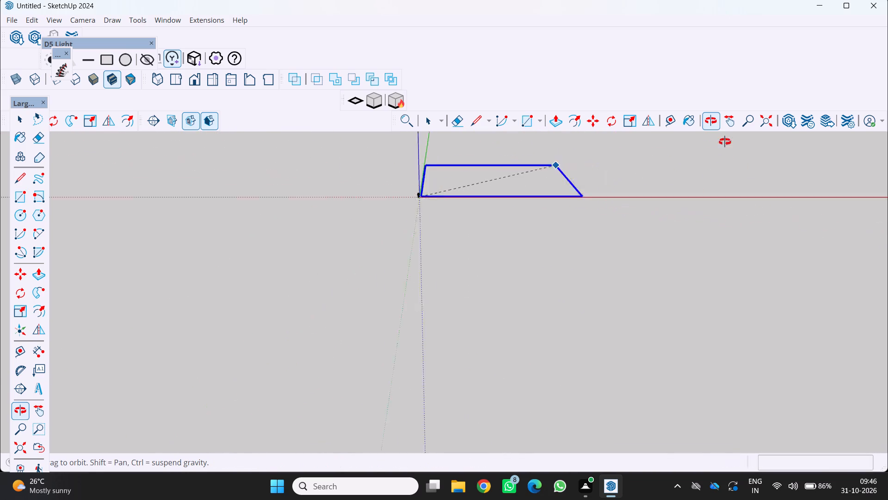
pyautogui.moveTo(725, 142); pyautogui.dragTo(744, 133, button='middle')
pyautogui.moveTo(742, 134); pyautogui.dragTo(728, 146, button='middle')
pyautogui.moveTo(493, 183); pyautogui.dragTo(418, 208, button='middle')
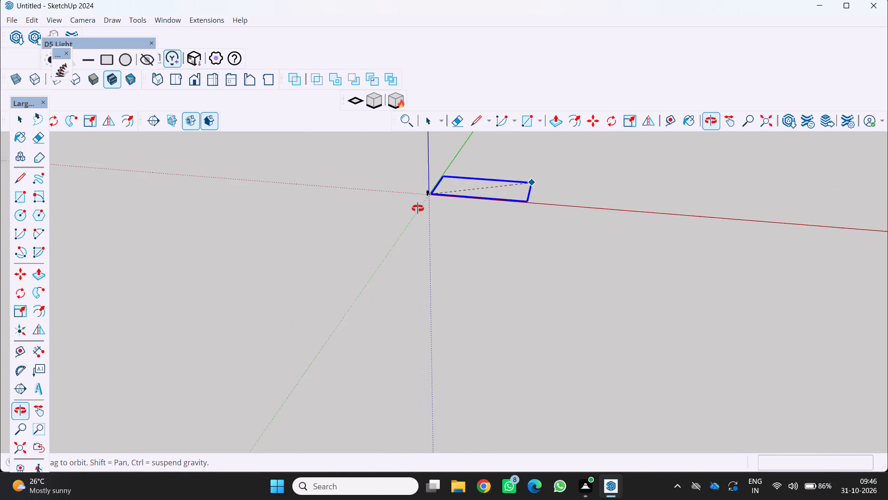
pyautogui.moveTo(418, 208); pyautogui.dragTo(417, 210, button='middle')
pyautogui.middleClick(417, 210)
pyautogui.scroll(6, 531, 165)
pyautogui.moveTo(512, 163); pyautogui.dragTo(566, 148, button='middle')
pyautogui.middleClick(566, 147)
pyautogui.scroll(6, 512, 173)
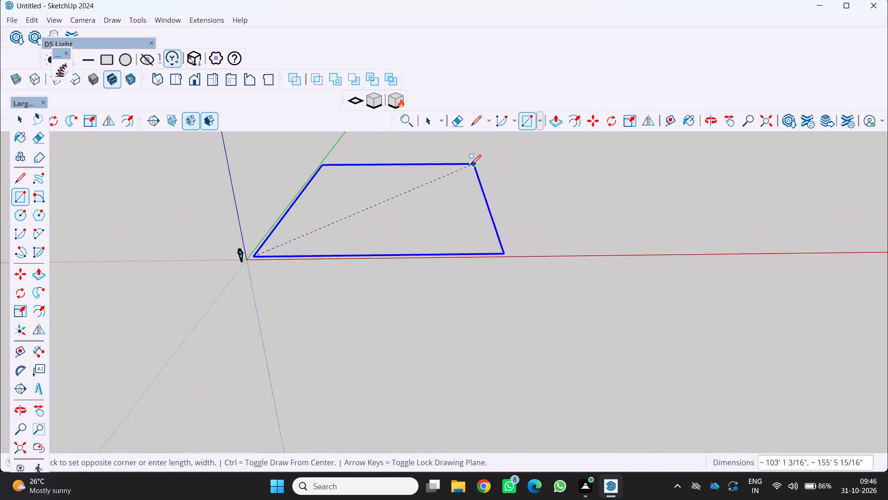
pyautogui.scroll(7, 471, 165)
pyautogui.scroll(-11, 506, 194)
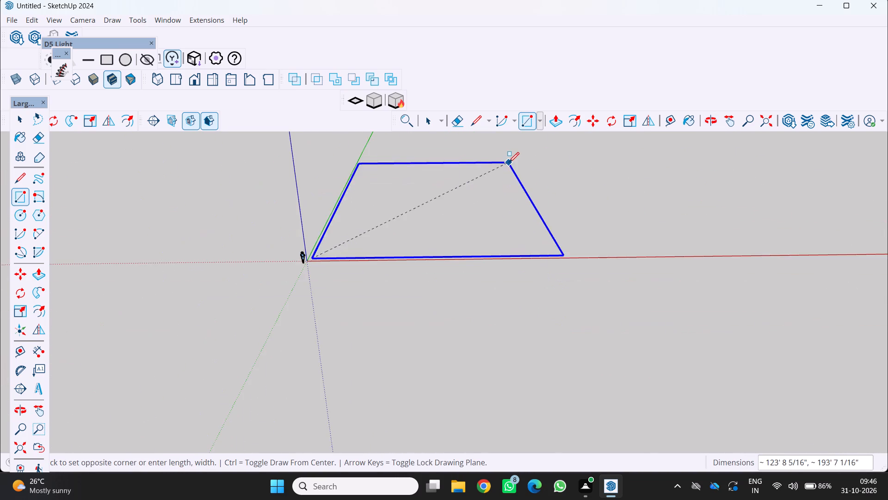
pyautogui.scroll(-4, 509, 161)
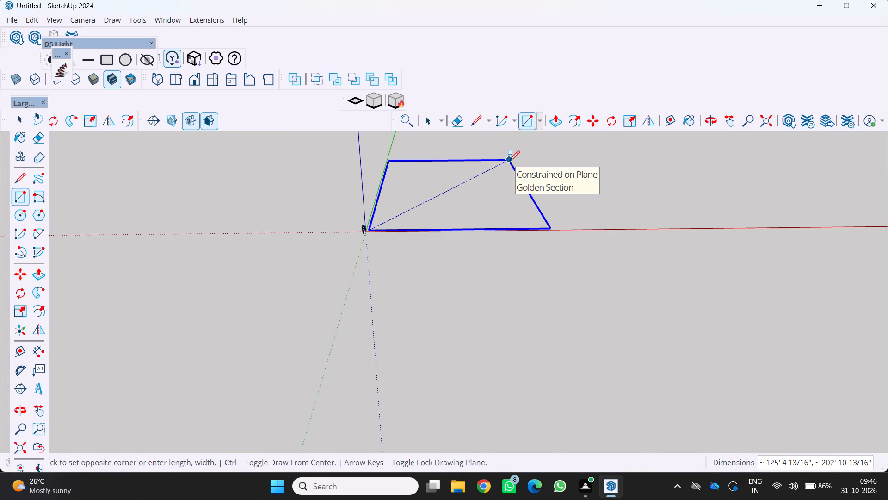
pyautogui.scroll(-3, 505, 199)
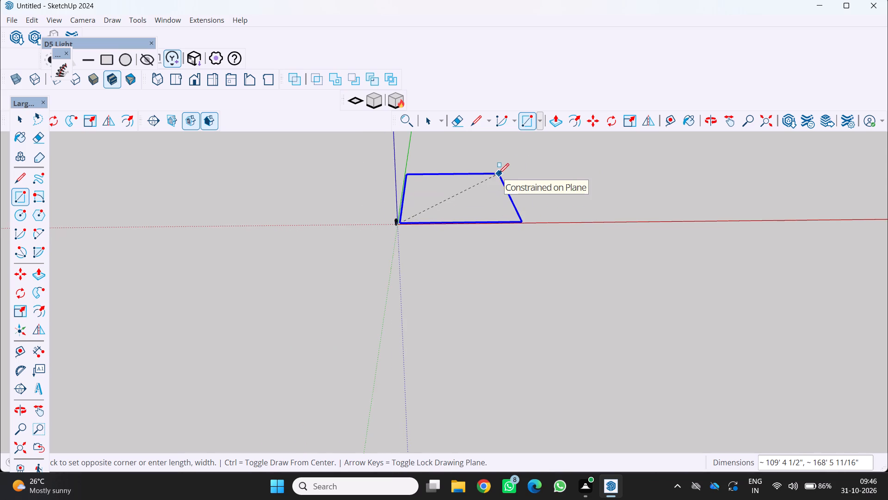
pyautogui.scroll(6, 498, 175)
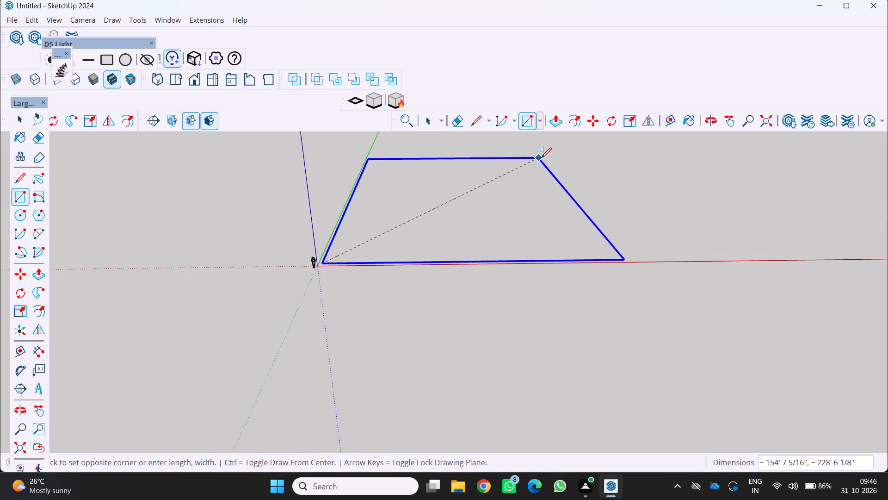
pyautogui.click(553, 158)
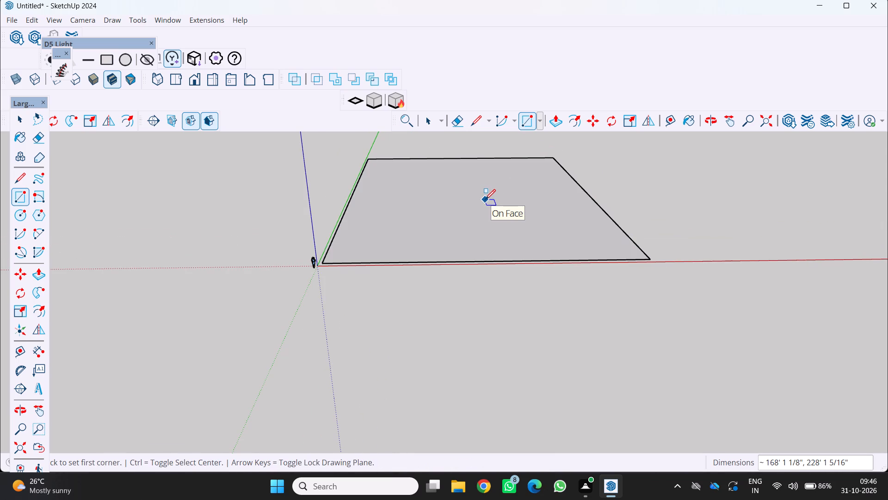
# Push/Pull the rectangle's face upward by about 21' 11 1/2" to form a thick slab.
pyautogui.press('p')
pyautogui.moveTo(489, 224); pyautogui.dragTo(498, 188)
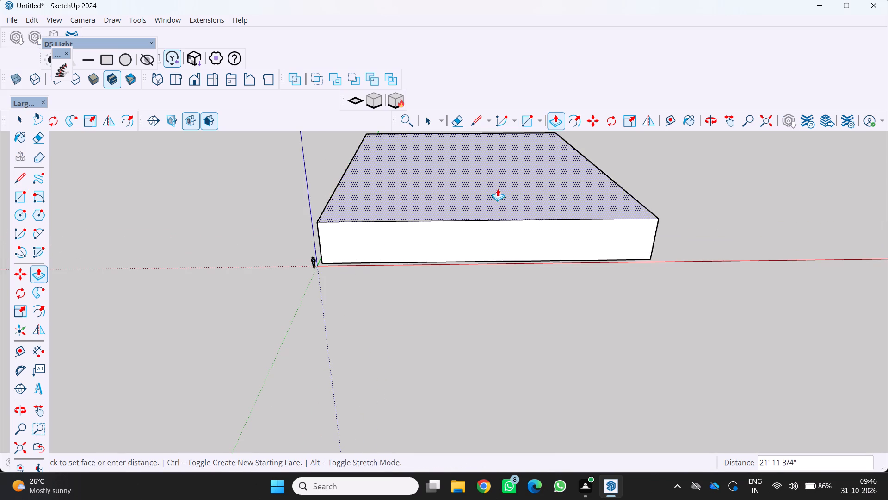
pyautogui.moveTo(498, 188); pyautogui.dragTo(497, 188)
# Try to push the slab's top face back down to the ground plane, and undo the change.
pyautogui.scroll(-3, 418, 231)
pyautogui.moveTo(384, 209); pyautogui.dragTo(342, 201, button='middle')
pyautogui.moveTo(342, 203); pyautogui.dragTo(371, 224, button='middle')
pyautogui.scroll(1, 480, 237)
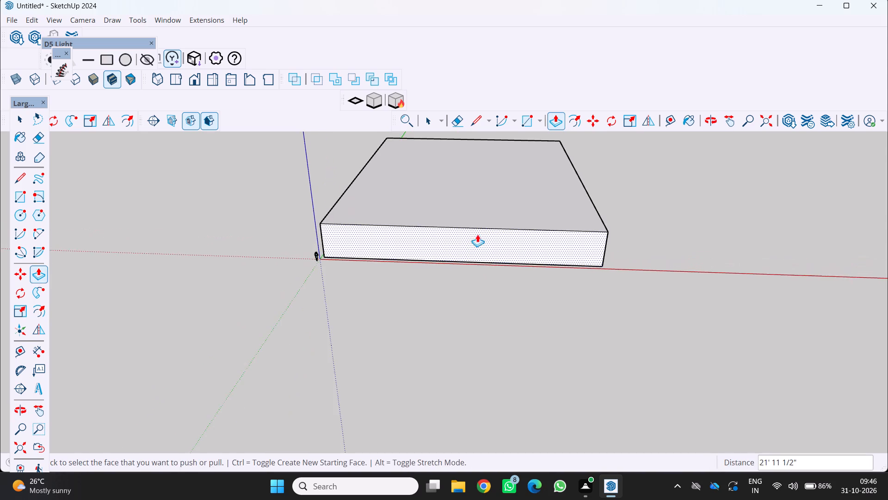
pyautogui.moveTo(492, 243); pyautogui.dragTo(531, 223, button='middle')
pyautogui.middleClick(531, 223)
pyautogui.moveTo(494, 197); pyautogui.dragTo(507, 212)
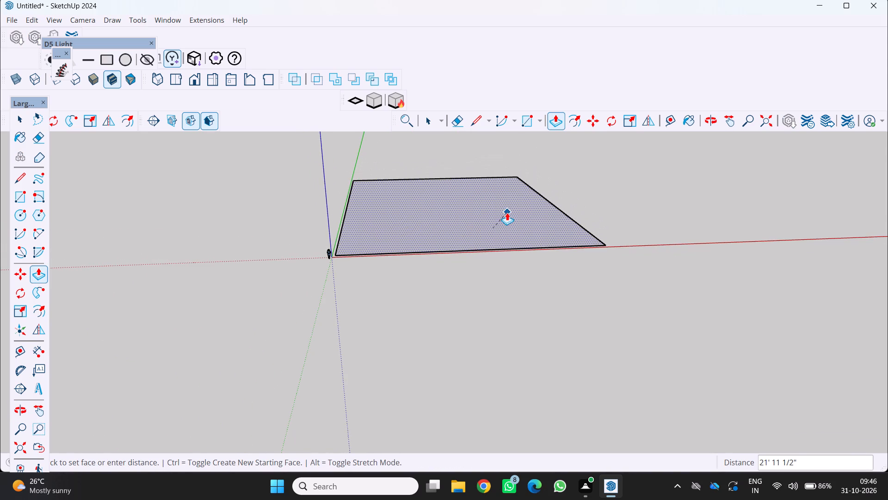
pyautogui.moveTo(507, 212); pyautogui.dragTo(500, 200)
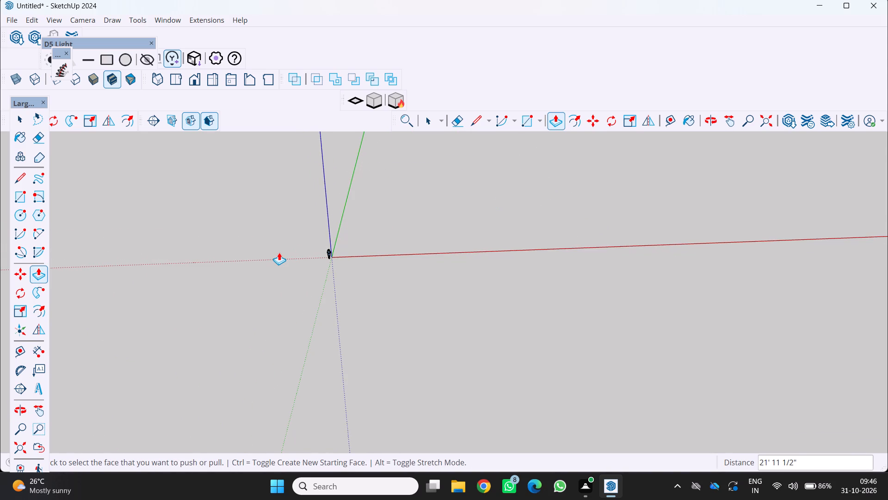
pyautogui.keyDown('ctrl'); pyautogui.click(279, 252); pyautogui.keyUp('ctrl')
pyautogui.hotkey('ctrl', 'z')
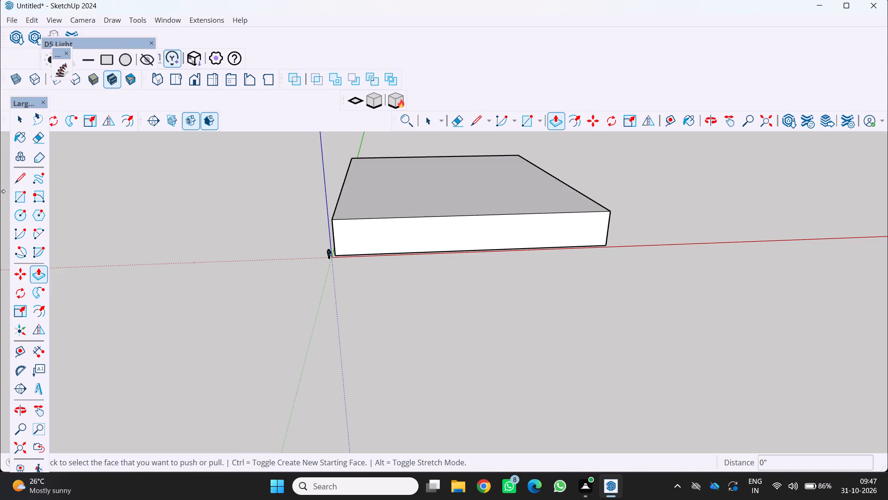
# Examine the slab and its thickness from all sides, from both high and low viewpoints.
pyautogui.scroll(-1, 658, 155)
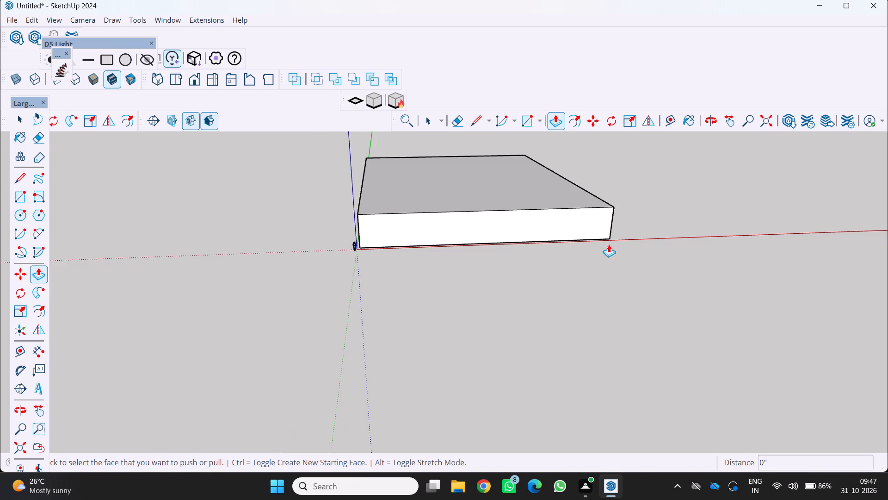
pyautogui.moveTo(609, 244); pyautogui.dragTo(564, 277, button='middle')
pyautogui.middleClick(563, 277)
pyautogui.scroll(-4, 554, 281)
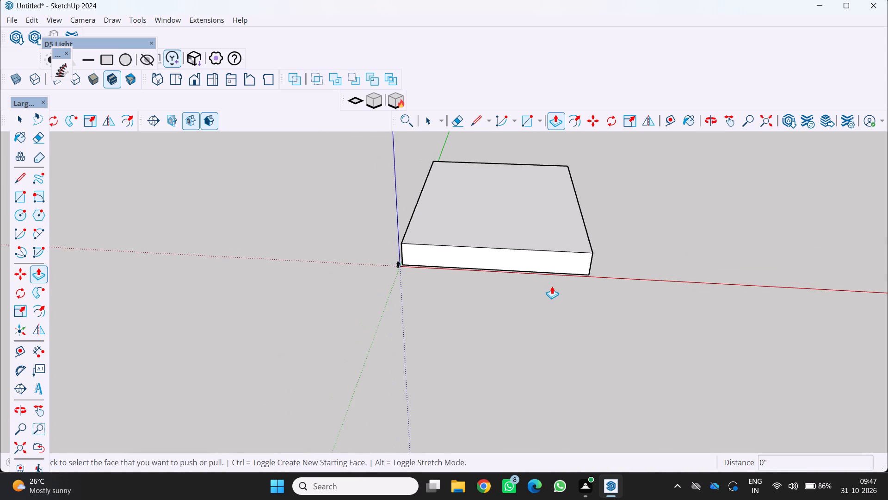
pyautogui.scroll(-1, 555, 300)
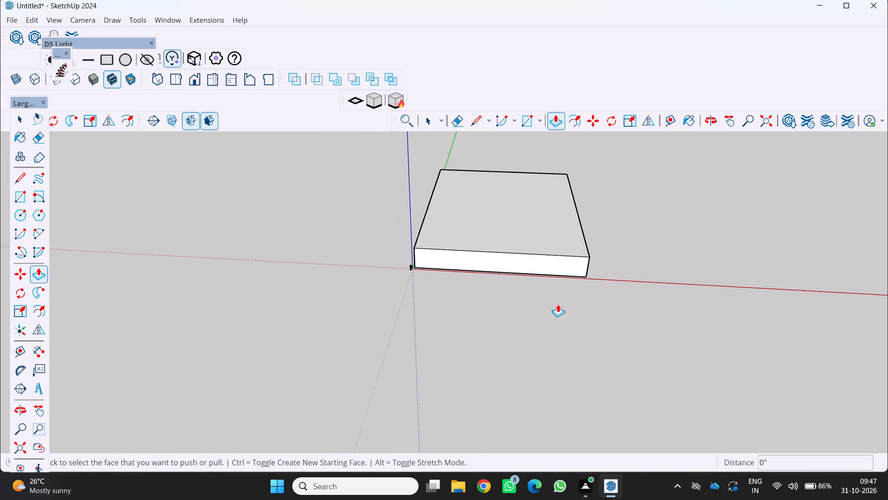
pyautogui.scroll(-1, 558, 304)
pyautogui.moveTo(564, 307); pyautogui.dragTo(499, 348, button='middle')
pyautogui.middleClick(499, 347)
pyautogui.scroll(3, 613, 431)
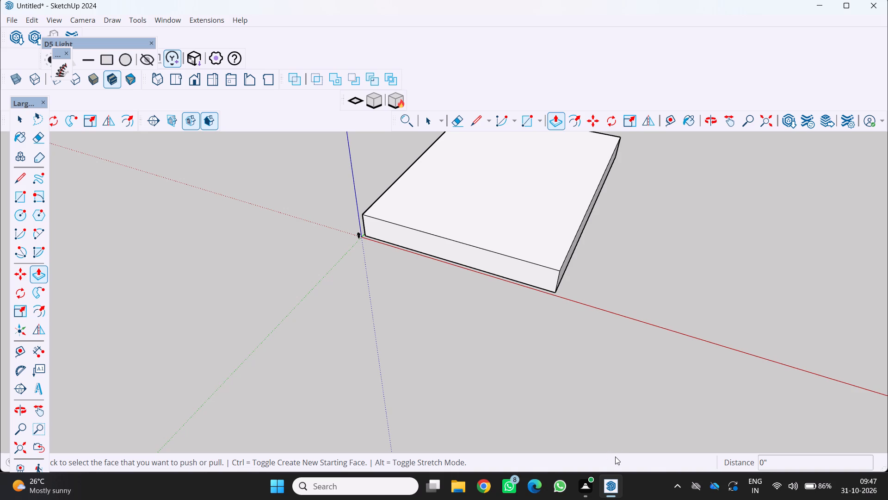
pyautogui.scroll(1, 595, 339)
pyautogui.moveTo(575, 300); pyautogui.dragTo(642, 300, button='middle')
pyautogui.middleClick(642, 300)
pyautogui.scroll(-4, 642, 302)
pyautogui.moveTo(611, 305); pyautogui.dragTo(549, 307, button='middle')
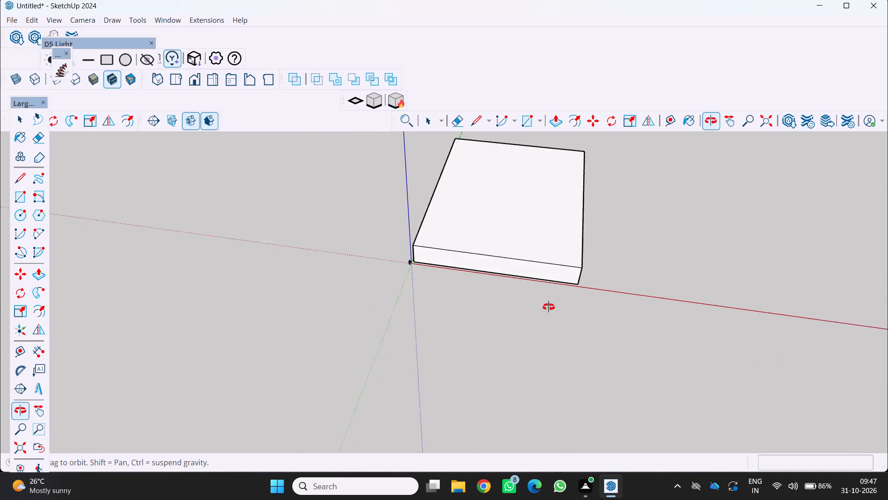
pyautogui.moveTo(549, 307); pyautogui.dragTo(459, 307, button='middle')
pyautogui.scroll(1, 714, 379)
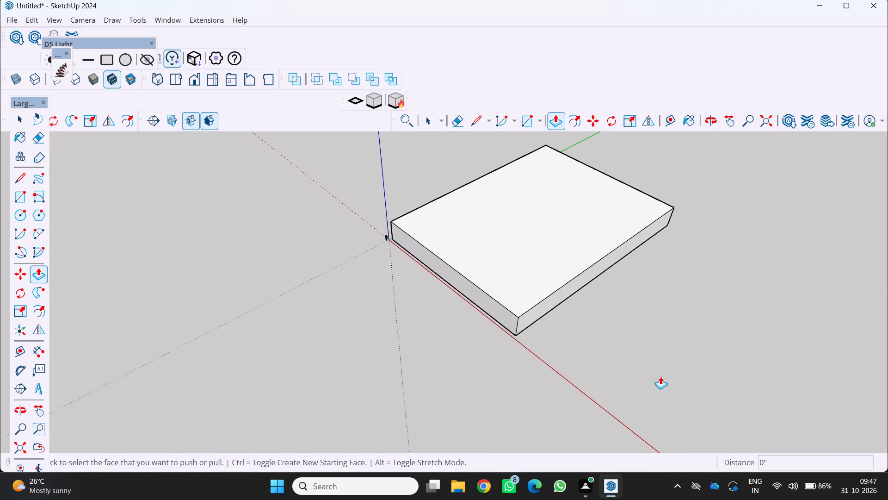
pyautogui.scroll(-3, 663, 379)
pyautogui.moveTo(605, 360); pyautogui.dragTo(720, 337, button='middle')
pyautogui.moveTo(591, 333); pyautogui.dragTo(657, 339, button='middle')
pyautogui.middleClick(657, 339)
pyautogui.scroll(-1, 652, 338)
pyautogui.moveTo(638, 342); pyautogui.dragTo(720, 323, button='middle')
pyautogui.middleClick(722, 321)
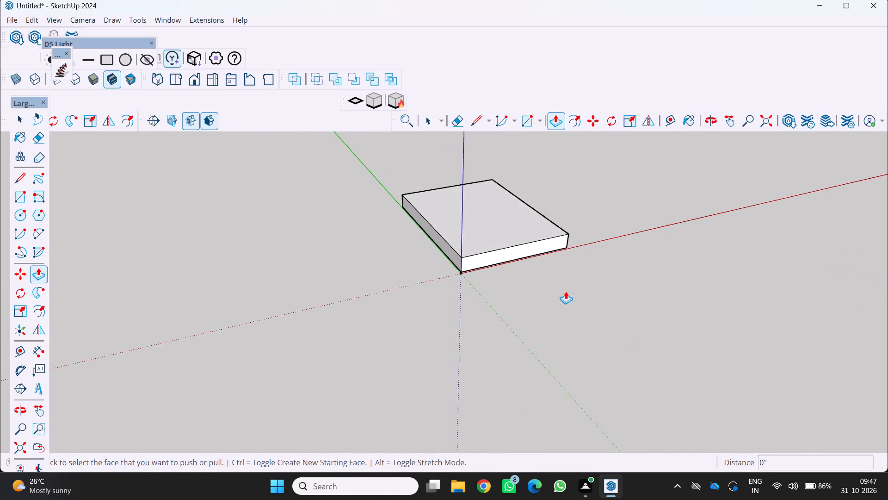
pyautogui.scroll(3, 562, 287)
pyautogui.moveTo(428, 192); pyautogui.dragTo(566, 151, button='middle')
pyautogui.middleClick(566, 151)
pyautogui.scroll(2, 469, 212)
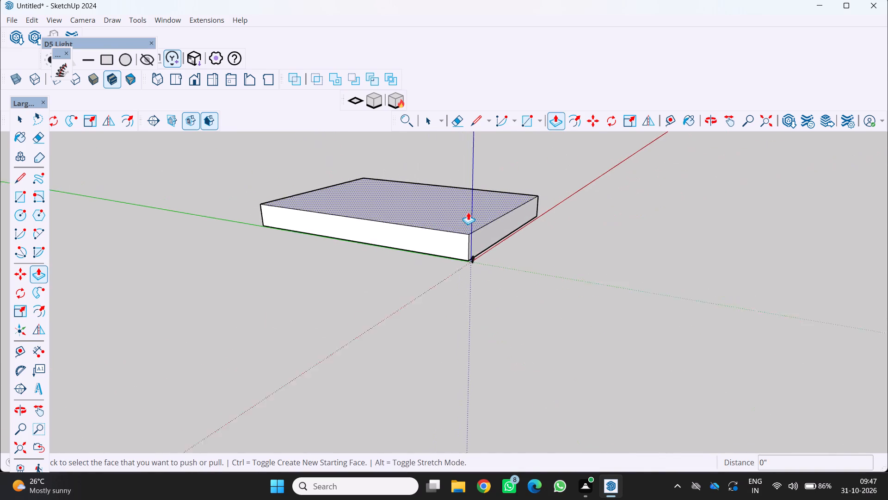
pyautogui.scroll(2, 468, 212)
pyautogui.moveTo(471, 216); pyautogui.dragTo(578, 212, button='middle')
pyautogui.scroll(4, 493, 244)
pyautogui.moveTo(509, 248); pyautogui.dragTo(679, 230, button='middle')
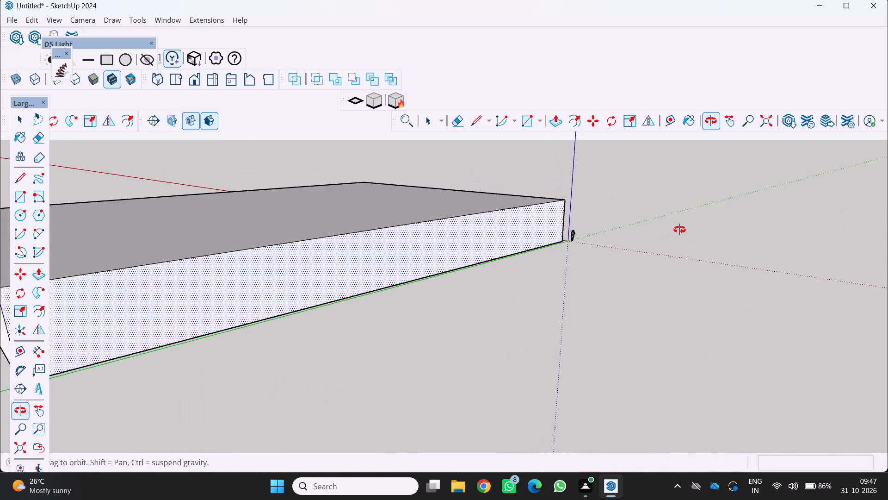
pyautogui.moveTo(679, 230); pyautogui.dragTo(678, 232, button='middle')
pyautogui.moveTo(673, 234); pyautogui.dragTo(669, 235, button='middle')
pyautogui.moveTo(648, 244); pyautogui.dragTo(635, 248, button='middle')
pyautogui.moveTo(629, 249); pyautogui.dragTo(575, 266, button='middle')
pyautogui.scroll(-10, 573, 266)
pyautogui.moveTo(570, 267); pyautogui.dragTo(539, 277, button='middle')
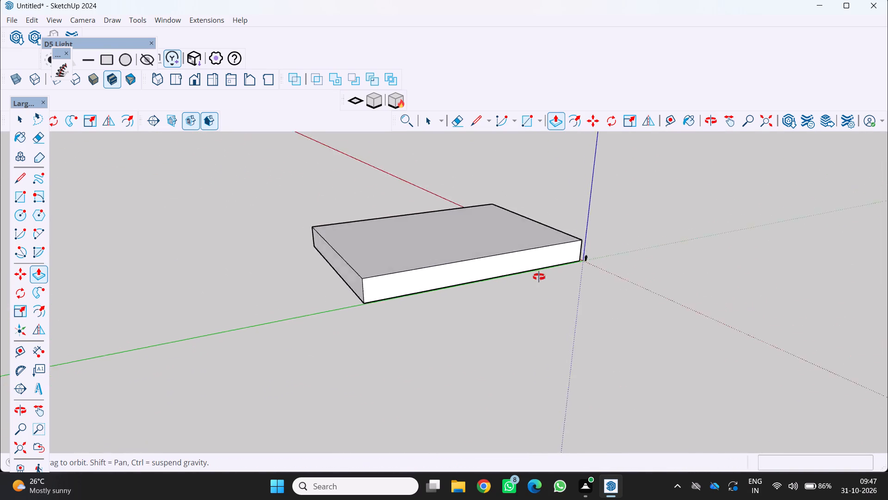
pyautogui.moveTo(539, 277); pyautogui.dragTo(449, 288, button='middle')
pyautogui.scroll(-4, 448, 288)
pyautogui.moveTo(686, 286); pyautogui.dragTo(487, 280, button='middle')
pyautogui.moveTo(487, 281); pyautogui.dragTo(487, 276, button='middle')
pyautogui.moveTo(487, 280); pyautogui.dragTo(487, 281, button='middle')
pyautogui.scroll(-5, 521, 259)
pyautogui.moveTo(537, 283); pyautogui.dragTo(487, 294, button='middle')
pyautogui.middleClick(481, 294)
pyautogui.scroll(-1, 520, 292)
pyautogui.moveTo(510, 298); pyautogui.dragTo(480, 300, button='middle')
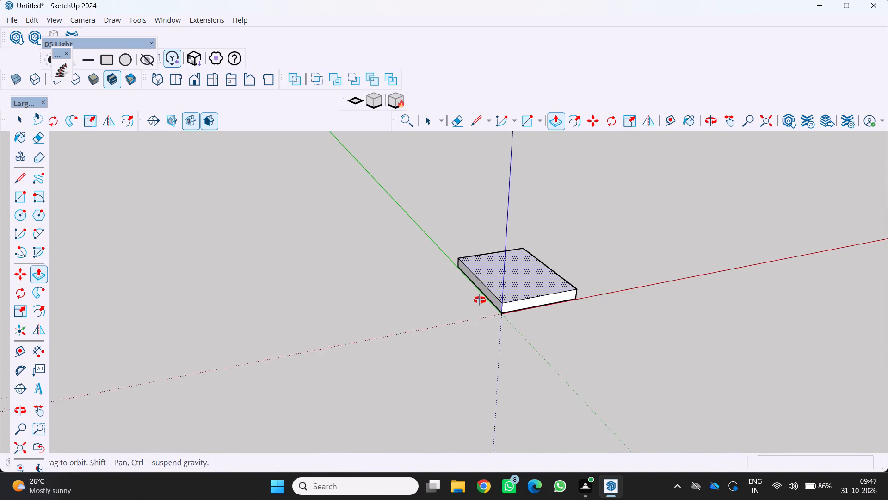
pyautogui.moveTo(480, 300); pyautogui.dragTo(387, 297, button='middle')
pyautogui.scroll(5, 493, 329)
pyautogui.moveTo(504, 331); pyautogui.dragTo(517, 312, button='middle')
pyautogui.scroll(1, 517, 312)
pyautogui.middleClick(517, 312)
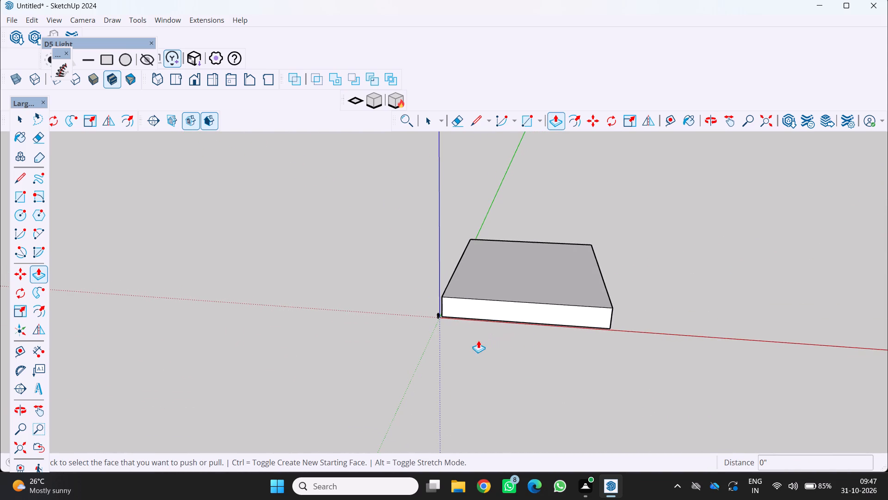
pyautogui.scroll(-2, 478, 341)
pyautogui.moveTo(485, 350); pyautogui.dragTo(438, 350, button='middle')
pyautogui.middleClick(437, 350)
pyautogui.scroll(4, 509, 378)
pyautogui.moveTo(514, 373); pyautogui.dragTo(595, 353, button='middle')
pyautogui.middleClick(599, 350)
pyautogui.scroll(4, 519, 336)
pyautogui.scroll(-11, 499, 331)
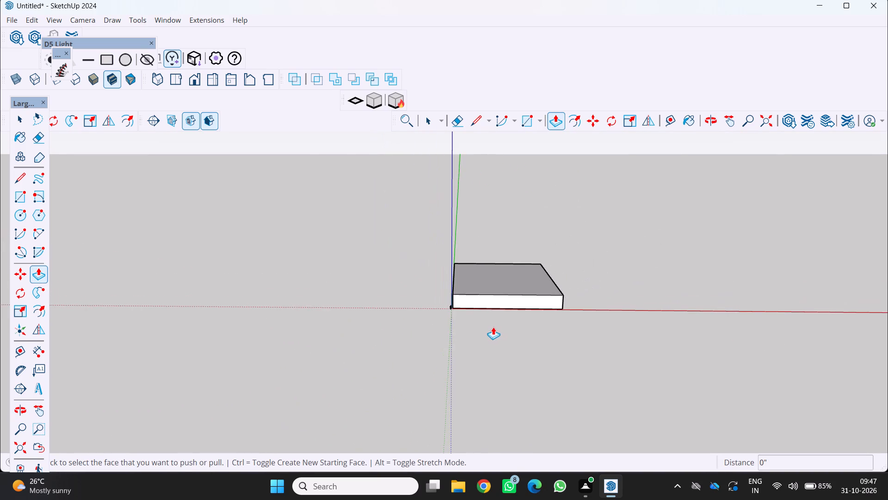
pyautogui.moveTo(492, 333); pyautogui.dragTo(441, 387, button='middle')
pyautogui.middleClick(445, 385)
pyautogui.scroll(6, 477, 307)
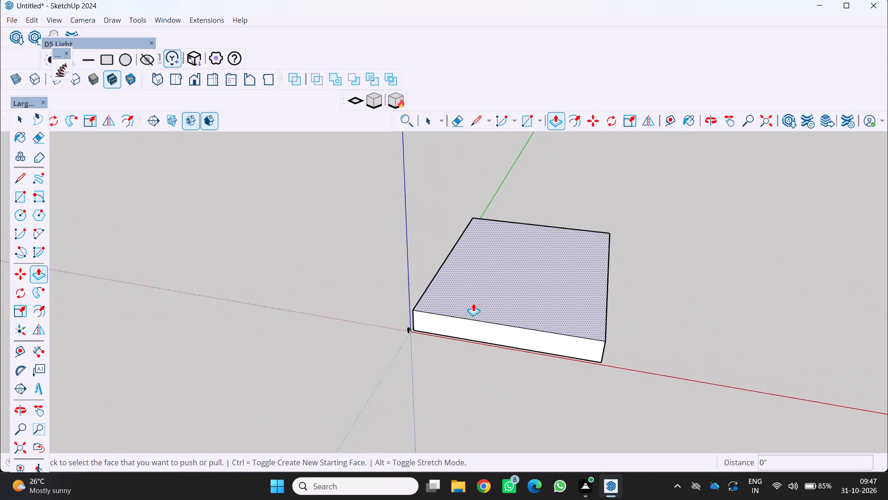
pyautogui.scroll(2, 473, 303)
pyautogui.moveTo(472, 303); pyautogui.dragTo(539, 274, button='middle')
pyautogui.middleClick(540, 273)
pyautogui.scroll(3, 499, 295)
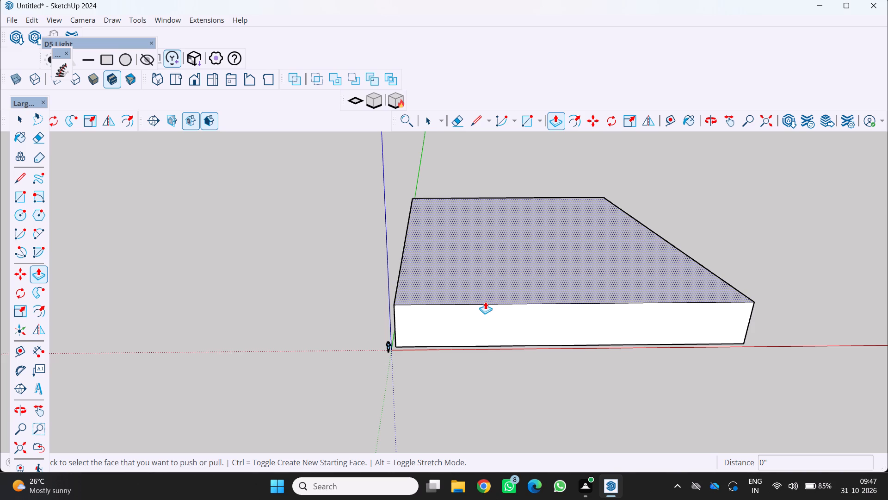
pyautogui.scroll(-4, 486, 302)
pyautogui.scroll(-5, 630, 350)
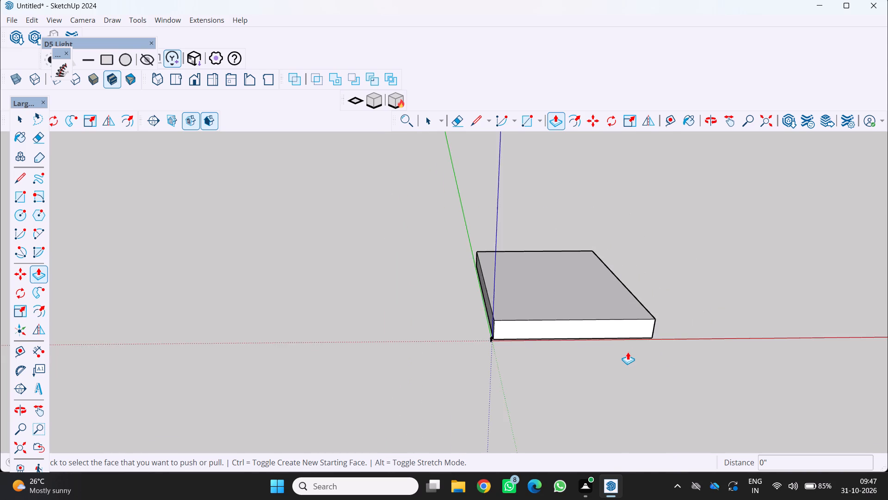
pyautogui.moveTo(623, 359); pyautogui.dragTo(553, 394, button='middle')
pyautogui.middleClick(551, 394)
pyautogui.scroll(4, 609, 378)
pyautogui.scroll(4, 664, 384)
pyautogui.moveTo(659, 386); pyautogui.dragTo(672, 360, button='middle')
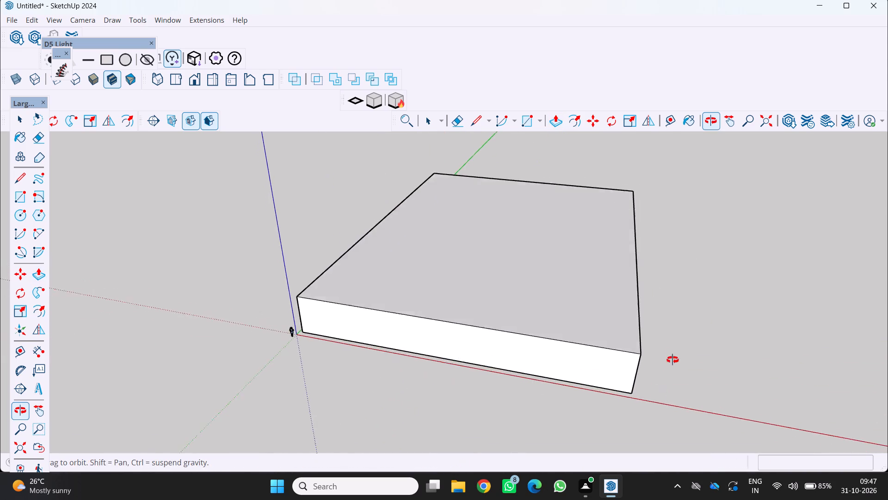
pyautogui.moveTo(672, 360); pyautogui.dragTo(689, 314, button='middle')
pyautogui.middleClick(689, 314)
pyautogui.scroll(4, 660, 333)
pyautogui.moveTo(648, 337); pyautogui.dragTo(599, 357, button='middle')
pyautogui.scroll(-5, 599, 357)
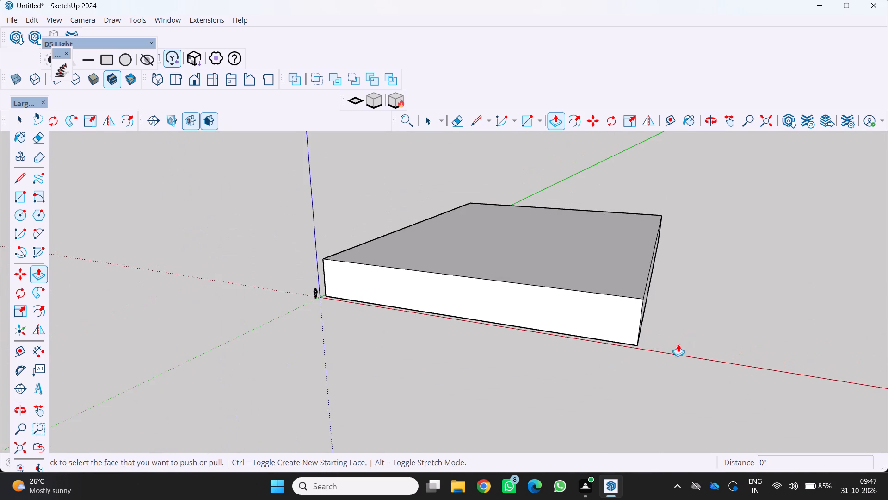
pyautogui.moveTo(672, 346); pyautogui.dragTo(602, 353, button='middle')
pyautogui.middleClick(602, 353)
pyautogui.scroll(-3, 598, 353)
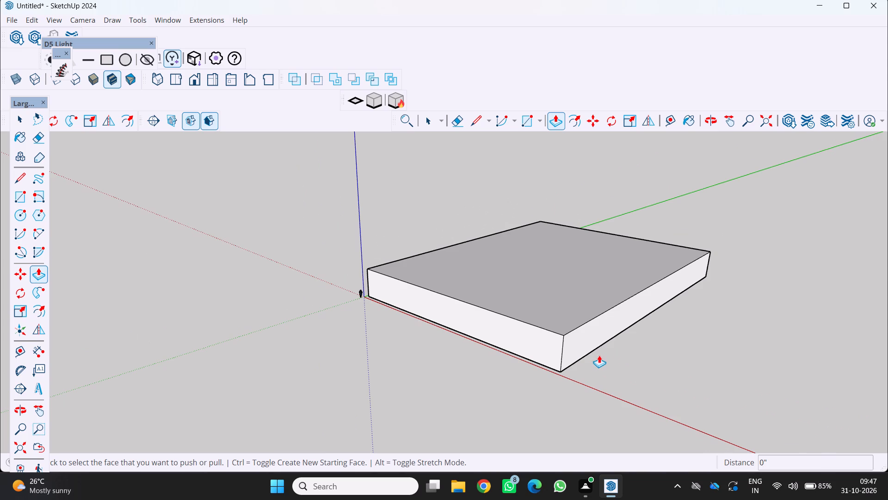
pyautogui.scroll(-5, 603, 364)
pyautogui.moveTo(623, 365); pyautogui.dragTo(627, 365, button='middle')
pyautogui.scroll(1, 625, 365)
pyautogui.moveTo(627, 365); pyautogui.dragTo(662, 344, button='middle')
pyautogui.middleClick(663, 344)
pyautogui.scroll(5, 645, 337)
pyautogui.moveTo(625, 330); pyautogui.dragTo(714, 318, button='middle')
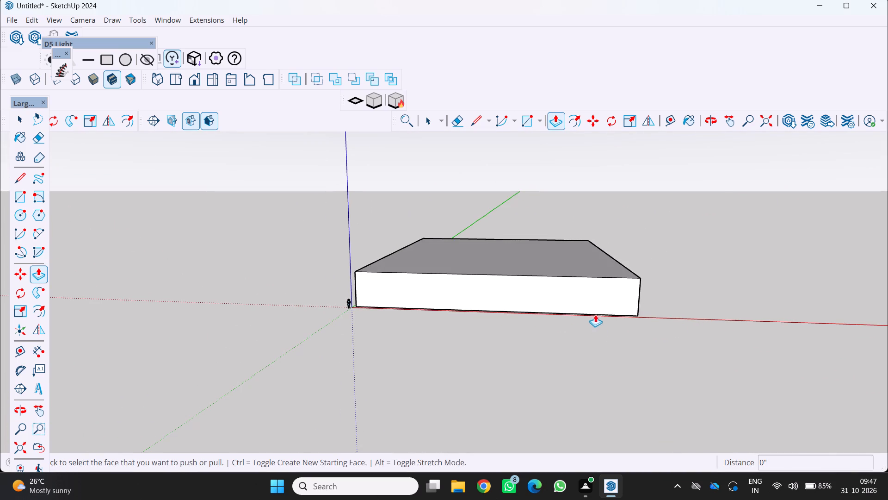
# Push/Pull the slab's top face downward by about 7' 4 3/4" to make the slab thinner.
pyautogui.scroll(1, 574, 287)
pyautogui.moveTo(580, 289); pyautogui.dragTo(616, 345, button='middle')
pyautogui.moveTo(557, 291); pyautogui.dragTo(573, 306)
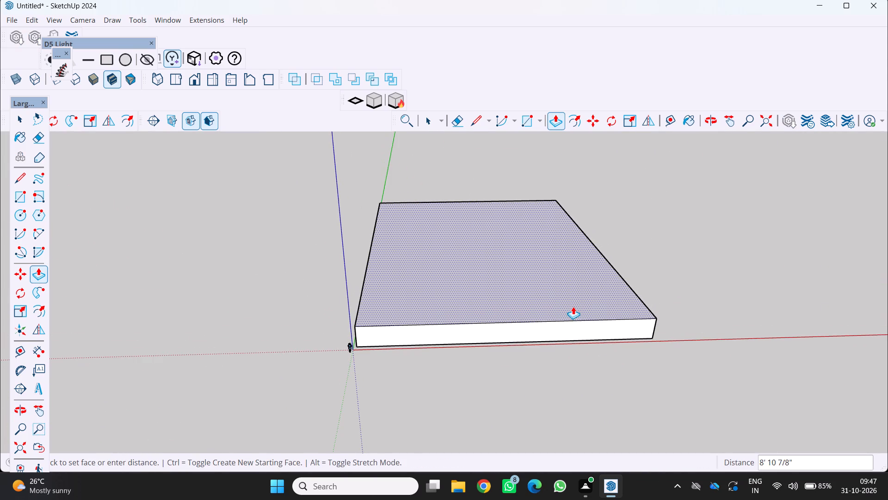
pyautogui.moveTo(573, 306); pyautogui.dragTo(573, 304)
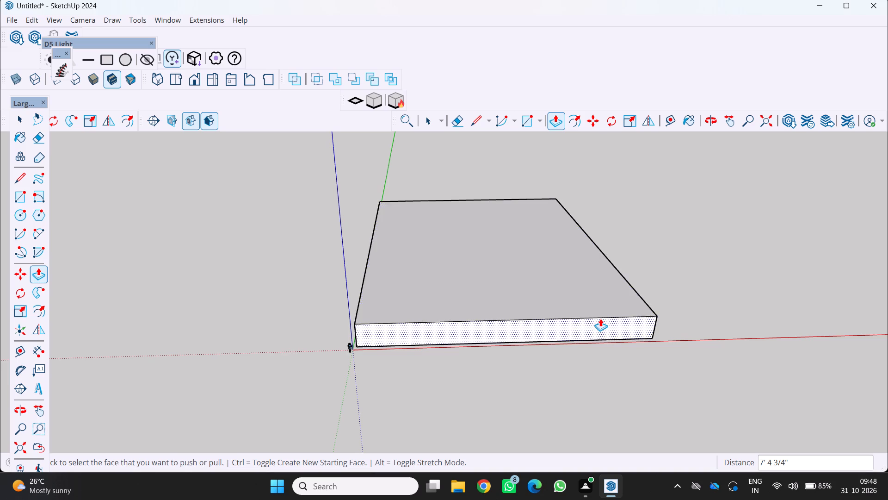
# Examine the slab's proportions and its position against the axes from near, far, high and low viewpoints.
pyautogui.scroll(-2, 599, 320)
pyautogui.moveTo(548, 321); pyautogui.dragTo(463, 298, button='middle')
pyautogui.middleClick(463, 298)
pyautogui.scroll(3, 558, 350)
pyautogui.scroll(1, 653, 330)
pyautogui.moveTo(653, 330); pyautogui.dragTo(589, 317, button='middle')
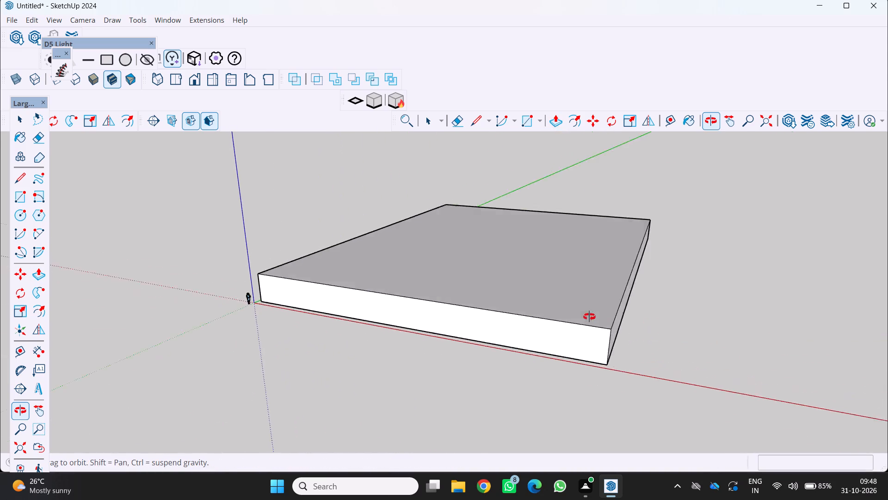
pyautogui.moveTo(589, 317); pyautogui.dragTo(561, 316, button='middle')
pyautogui.middleClick(560, 316)
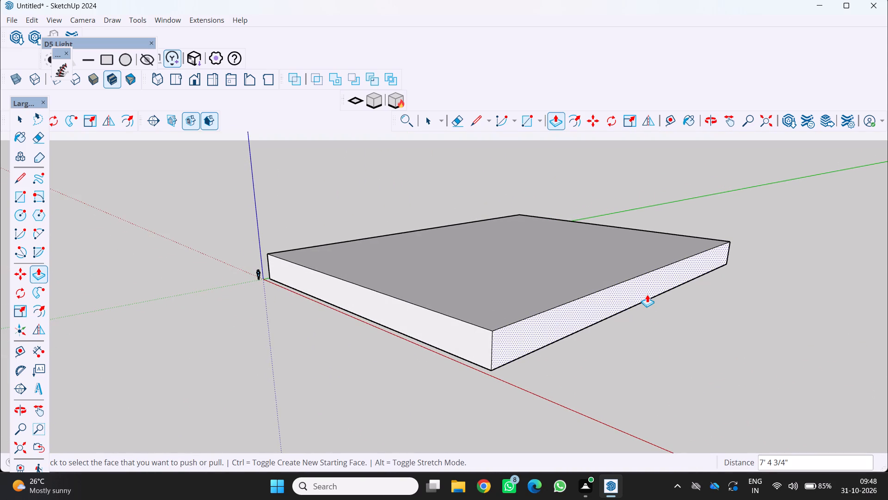
pyautogui.scroll(-3, 650, 326)
pyautogui.moveTo(673, 335); pyautogui.dragTo(835, 350, button='middle')
pyautogui.middleClick(835, 350)
pyautogui.scroll(3, 610, 315)
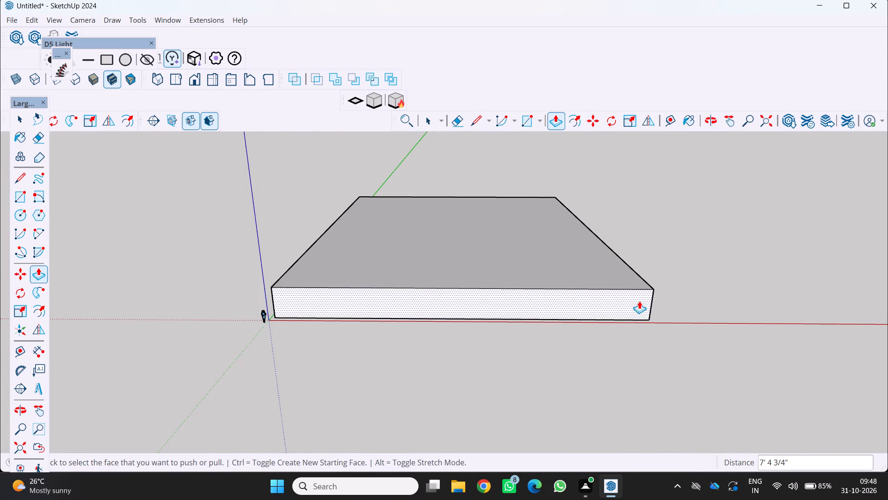
pyautogui.moveTo(686, 289); pyautogui.dragTo(638, 314, button='middle')
pyautogui.middleClick(637, 314)
pyautogui.scroll(-4, 638, 310)
pyautogui.scroll(-3, 686, 351)
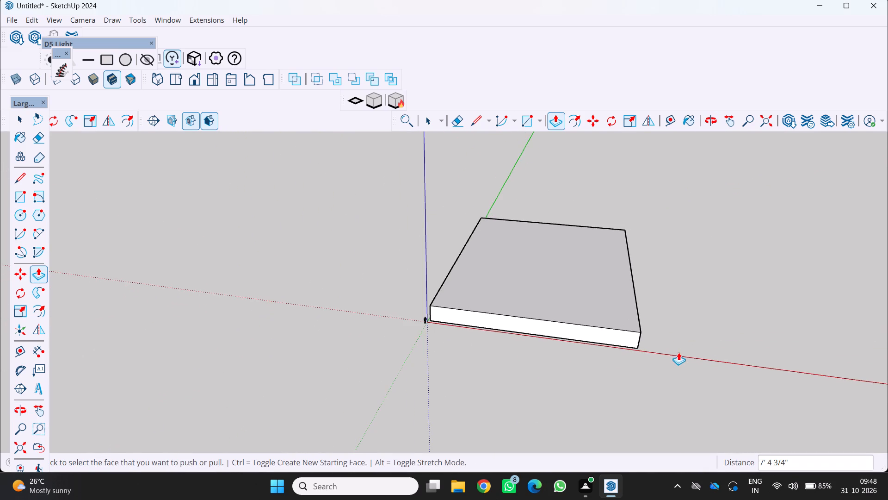
pyautogui.moveTo(629, 373); pyautogui.dragTo(678, 321, button='middle')
pyautogui.middleClick(679, 321)
pyautogui.middleClick(679, 320)
pyautogui.scroll(-5, 627, 354)
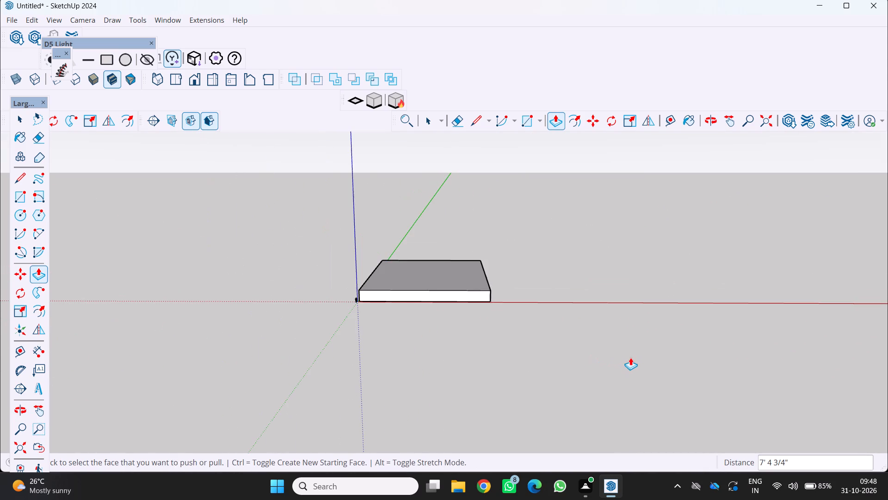
pyautogui.scroll(-3, 633, 361)
pyautogui.scroll(-1, 672, 361)
pyautogui.scroll(-4, 589, 337)
pyautogui.scroll(4, 543, 326)
pyautogui.moveTo(551, 326); pyautogui.dragTo(592, 323, button='middle')
pyautogui.middleClick(592, 323)
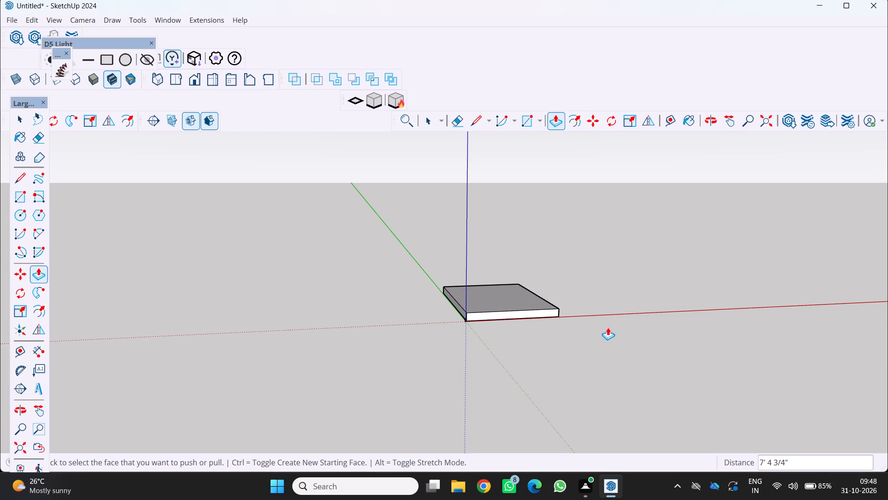
pyautogui.scroll(-3, 645, 305)
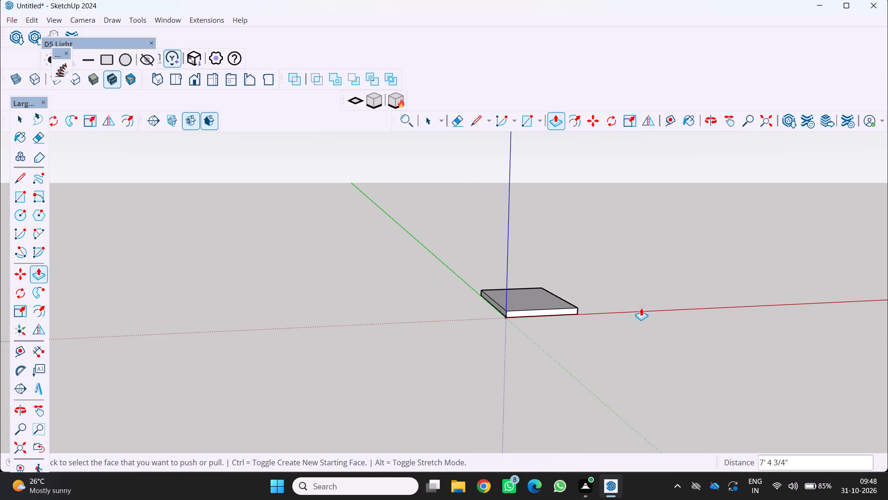
pyautogui.scroll(-1, 637, 315)
pyautogui.moveTo(582, 310); pyautogui.dragTo(489, 356, button='middle')
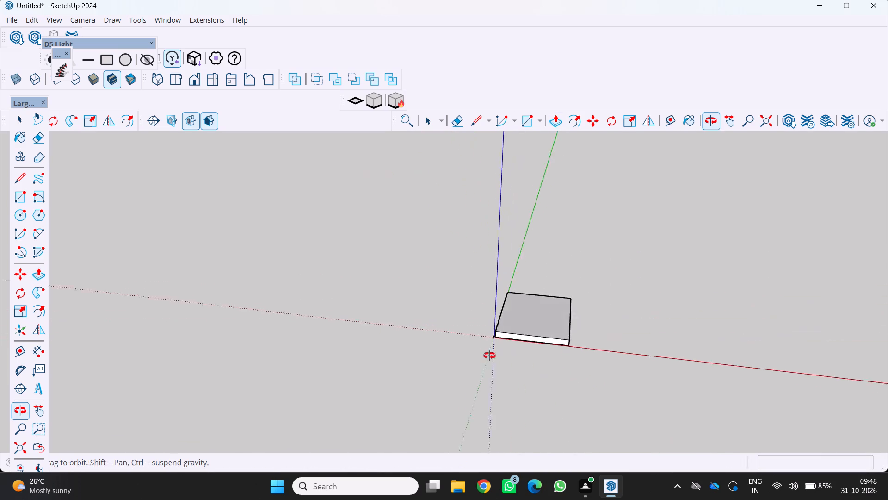
pyautogui.middleClick(488, 353)
pyautogui.moveTo(489, 356); pyautogui.dragTo(488, 354, button='middle')
pyautogui.scroll(9, 520, 369)
pyautogui.scroll(3, 591, 386)
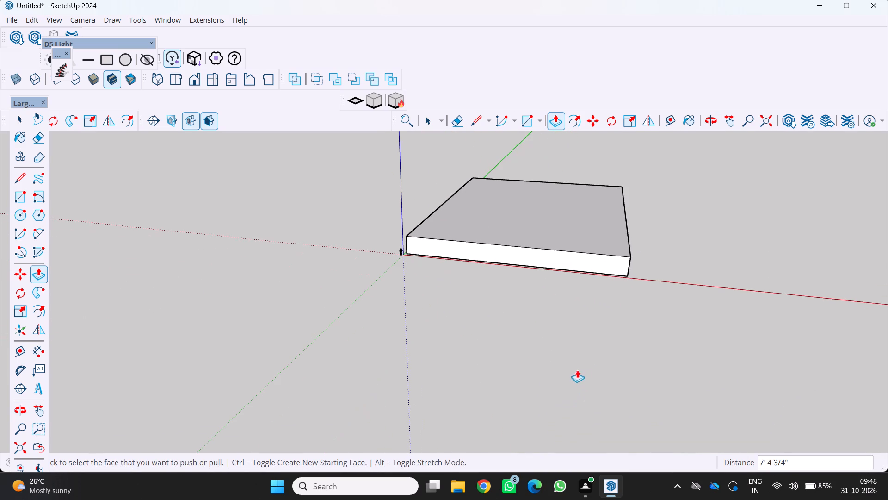
pyautogui.scroll(-4, 645, 374)
pyautogui.moveTo(555, 331); pyautogui.dragTo(631, 336, button='middle')
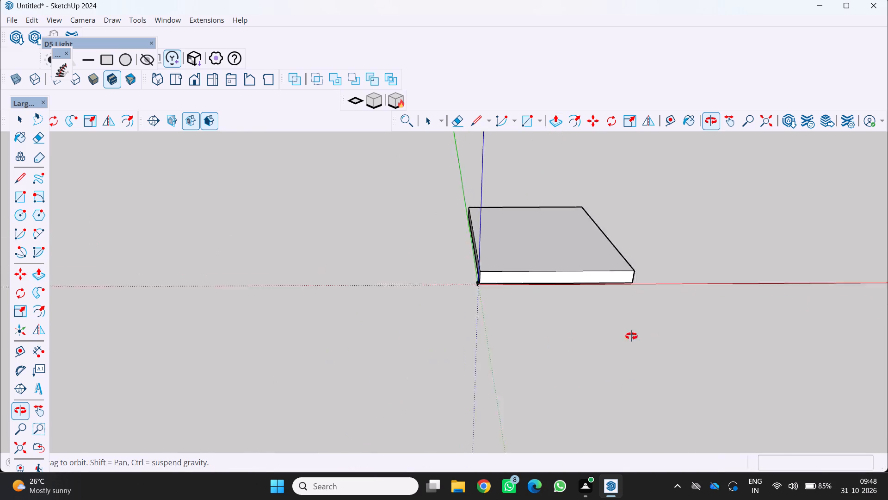
pyautogui.moveTo(631, 336); pyautogui.dragTo(715, 329, button='middle')
pyautogui.scroll(6, 467, 359)
pyautogui.moveTo(451, 248); pyautogui.dragTo(763, 332, button='middle')
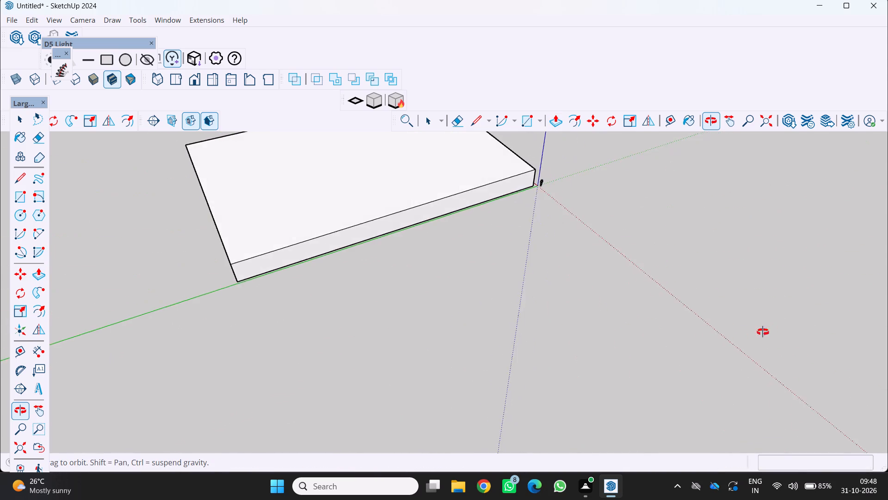
pyautogui.moveTo(763, 332); pyautogui.dragTo(616, 378, button='middle')
pyautogui.scroll(-6, 608, 379)
pyautogui.scroll(-6, 641, 333)
pyautogui.moveTo(636, 330); pyautogui.dragTo(563, 306, button='middle')
pyautogui.middleClick(563, 306)
pyautogui.scroll(-3, 562, 306)
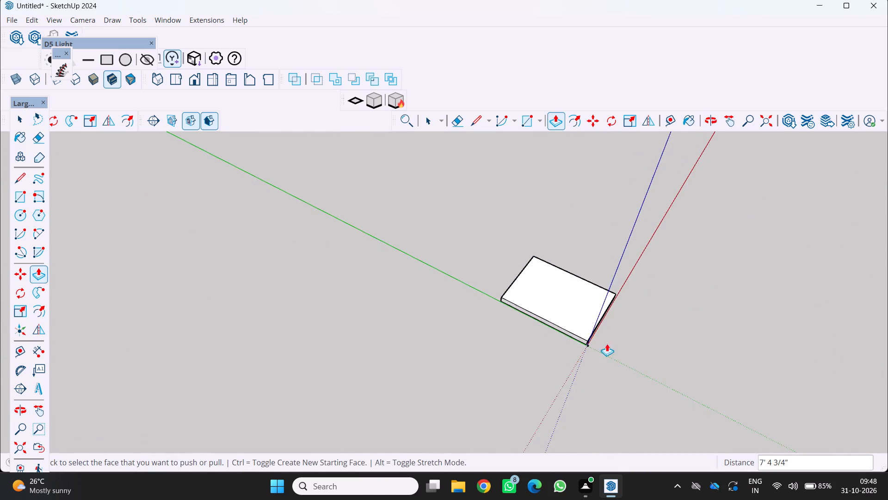
pyautogui.scroll(4, 620, 373)
pyautogui.moveTo(613, 376); pyautogui.dragTo(537, 357, button='middle')
pyautogui.middleClick(537, 357)
pyautogui.scroll(7, 560, 389)
pyautogui.moveTo(549, 375); pyautogui.dragTo(393, 323, button='middle')
pyautogui.scroll(3, 393, 323)
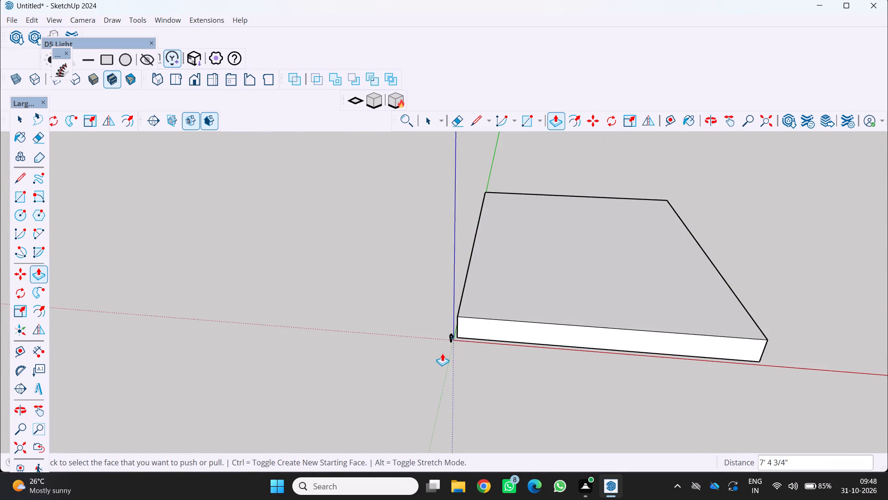
pyautogui.scroll(2, 442, 353)
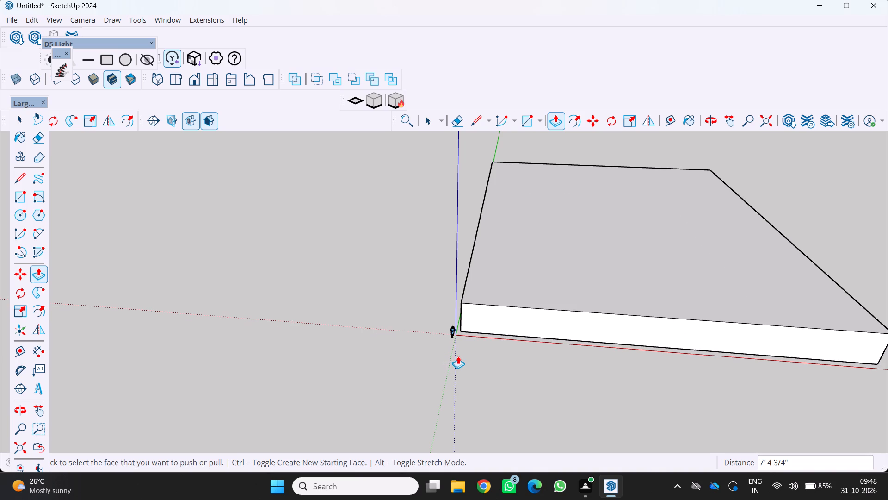
pyautogui.scroll(-3, 472, 356)
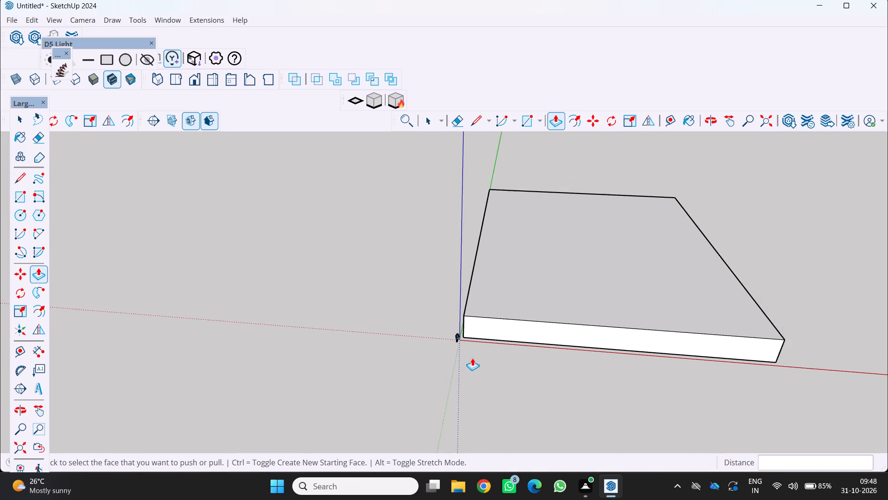
pyautogui.scroll(3, 476, 359)
pyautogui.moveTo(487, 356); pyautogui.dragTo(506, 358, button='middle')
pyautogui.middleClick(506, 358)
pyautogui.scroll(1, 506, 358)
pyautogui.scroll(-6, 502, 358)
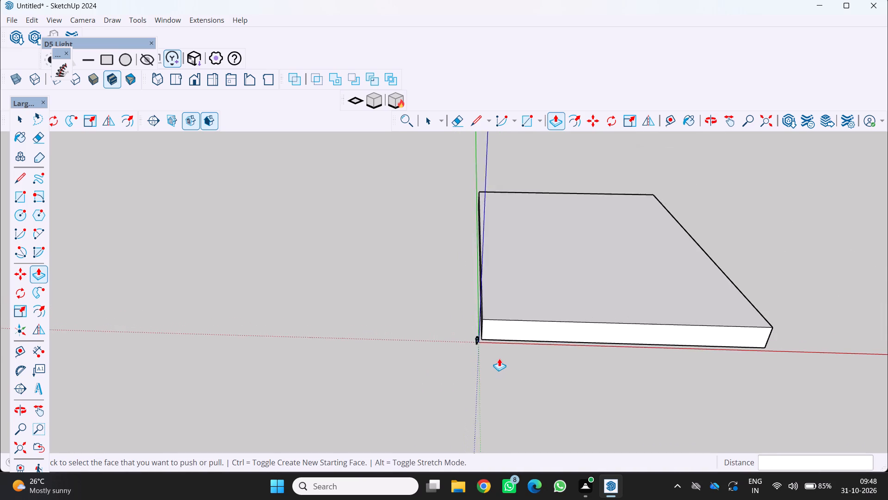
pyautogui.scroll(-5, 495, 364)
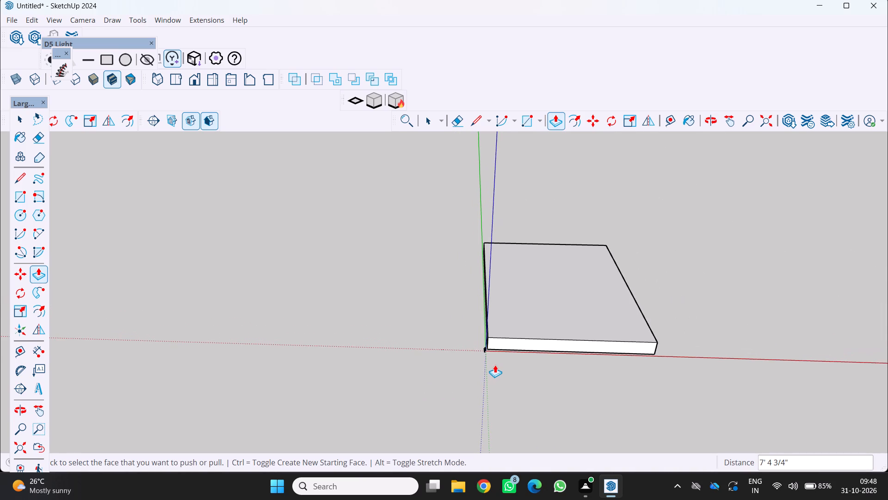
pyautogui.scroll(-4, 500, 365)
pyautogui.moveTo(573, 354); pyautogui.dragTo(569, 327, button='middle')
pyautogui.scroll(1, 577, 354)
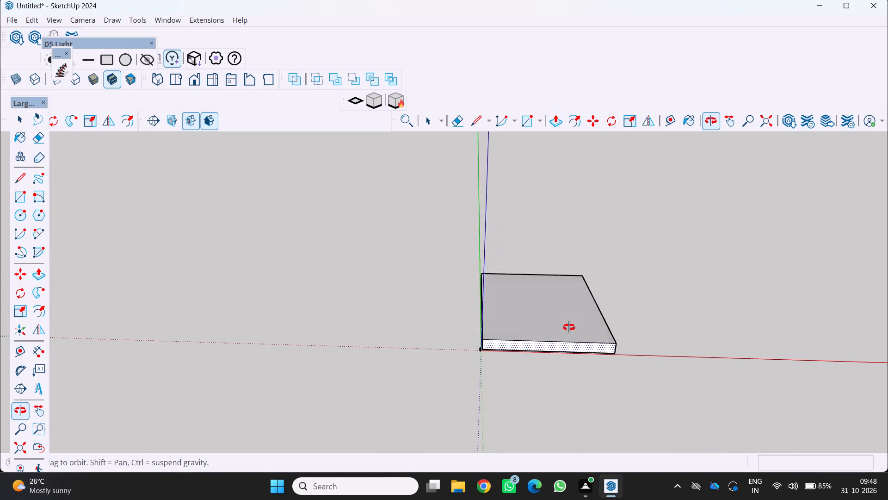
pyautogui.moveTo(569, 327); pyautogui.dragTo(567, 326, button='middle')
pyautogui.scroll(10, 576, 364)
pyautogui.moveTo(578, 362); pyautogui.dragTo(660, 331, button='middle')
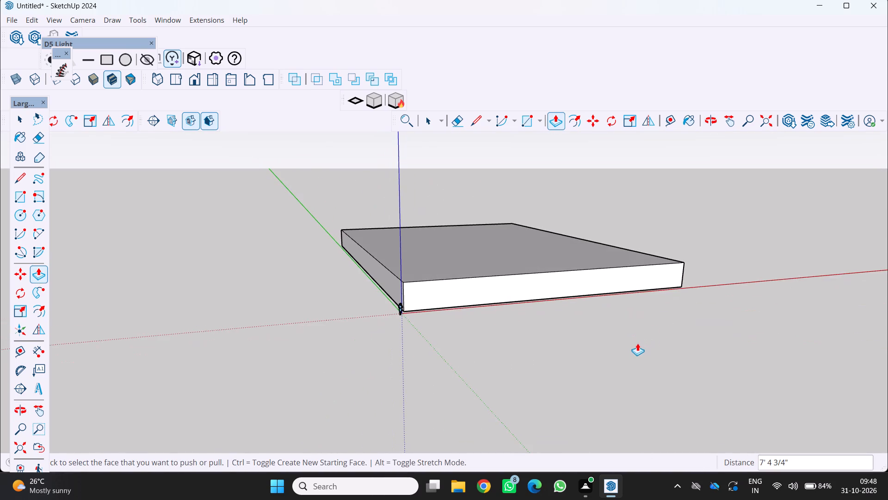
# Push/Pull the slab's side face at the far end of the red axis inward by about 25' 1 5/16".
pyautogui.scroll(-3, 626, 342)
pyautogui.moveTo(626, 344); pyautogui.dragTo(461, 338, button='middle')
pyautogui.middleClick(458, 339)
pyautogui.moveTo(542, 312); pyautogui.dragTo(462, 350, button='middle')
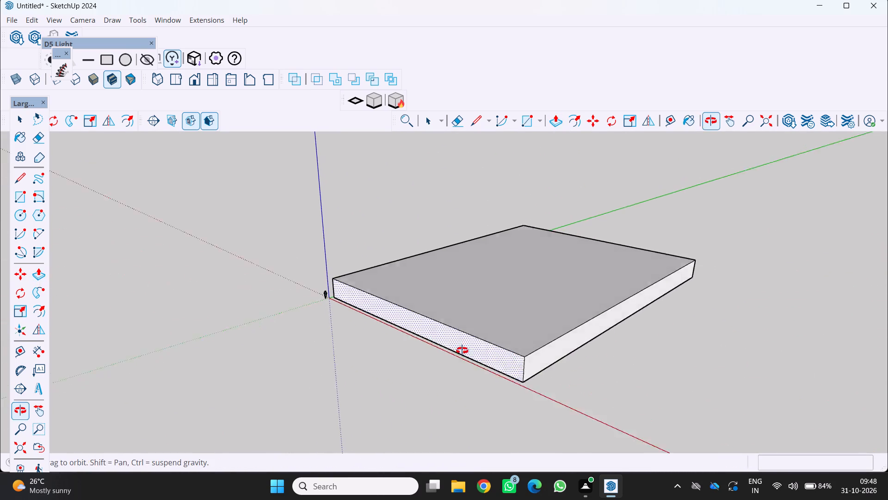
pyautogui.moveTo(462, 350); pyautogui.dragTo(459, 351, button='middle')
pyautogui.middleClick(458, 351)
pyautogui.moveTo(531, 362); pyautogui.dragTo(504, 332)
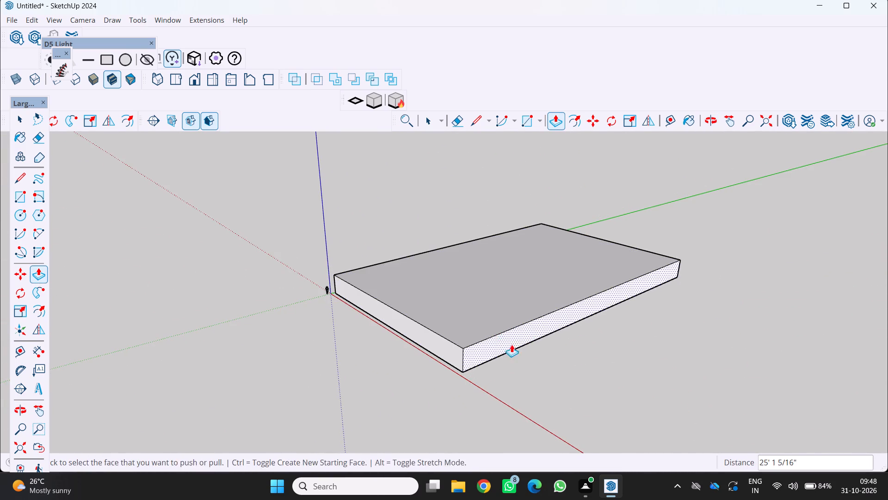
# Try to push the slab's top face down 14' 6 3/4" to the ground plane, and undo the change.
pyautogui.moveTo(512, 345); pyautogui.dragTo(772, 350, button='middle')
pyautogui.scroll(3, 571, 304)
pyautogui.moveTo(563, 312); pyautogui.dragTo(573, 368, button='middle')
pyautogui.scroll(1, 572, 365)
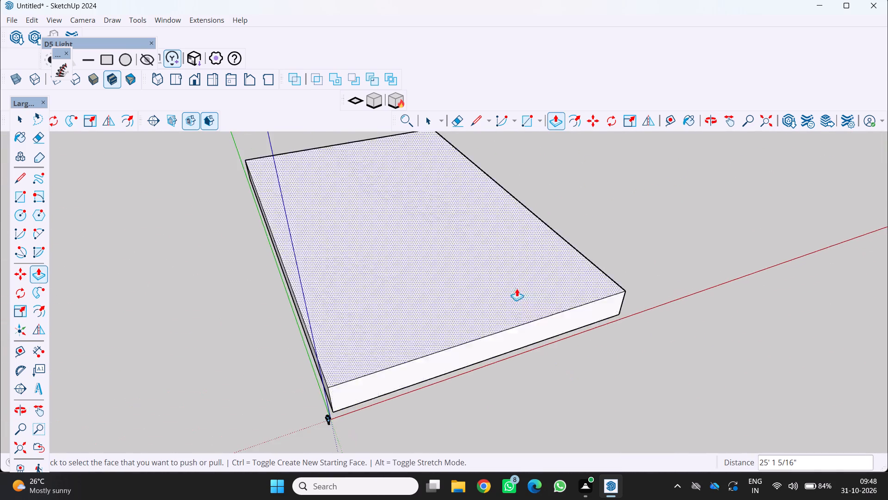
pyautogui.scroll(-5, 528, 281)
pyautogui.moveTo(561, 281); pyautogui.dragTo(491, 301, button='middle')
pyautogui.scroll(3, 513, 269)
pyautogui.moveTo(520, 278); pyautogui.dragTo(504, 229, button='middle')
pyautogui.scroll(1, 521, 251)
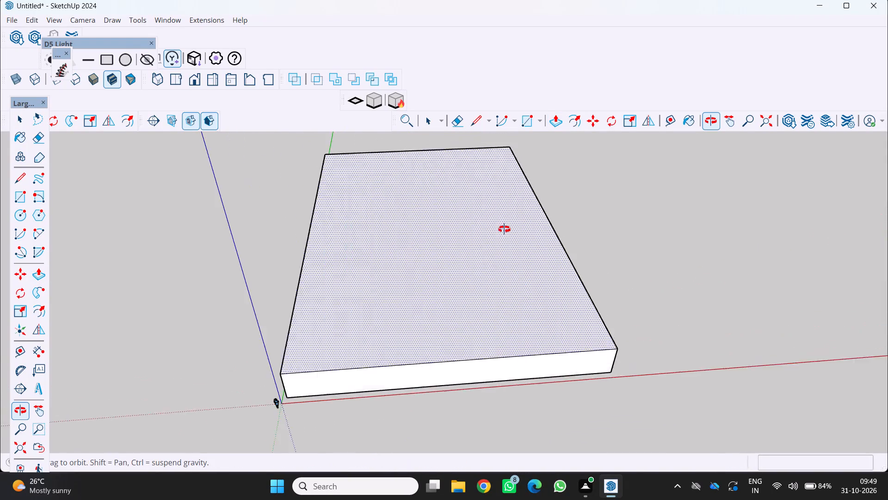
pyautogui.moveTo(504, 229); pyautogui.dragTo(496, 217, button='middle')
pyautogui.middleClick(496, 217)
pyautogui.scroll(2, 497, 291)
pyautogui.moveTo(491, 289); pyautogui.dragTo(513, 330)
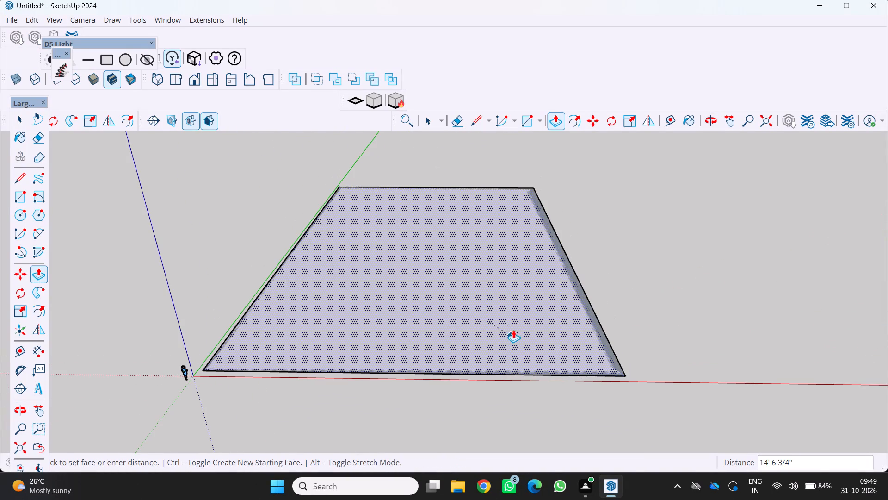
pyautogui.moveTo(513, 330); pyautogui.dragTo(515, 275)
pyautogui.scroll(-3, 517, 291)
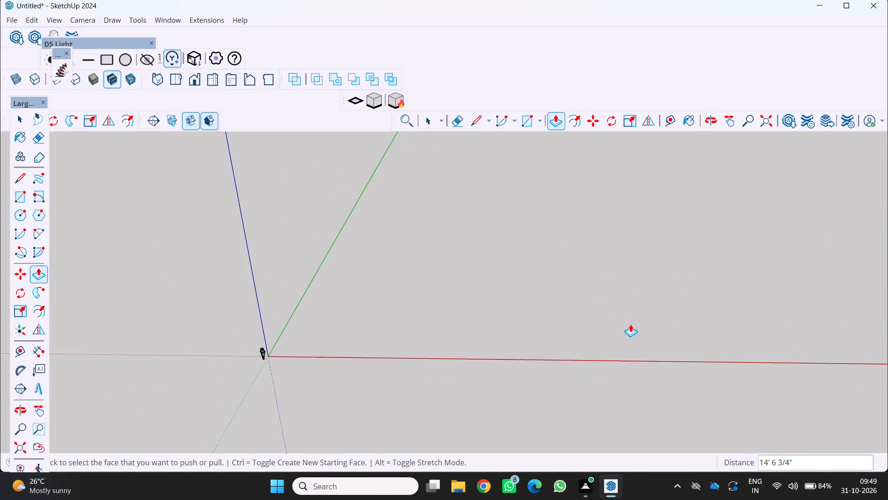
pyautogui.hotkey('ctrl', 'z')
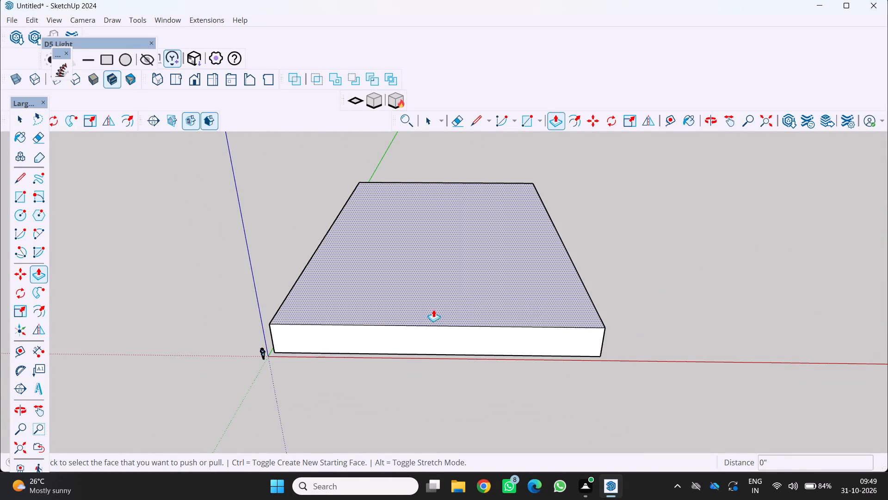
# Examine the slab's top and its long front face along the red axis from several angles and distances.
pyautogui.scroll(-4, 487, 301)
pyautogui.moveTo(476, 307); pyautogui.dragTo(438, 277, button='middle')
pyautogui.scroll(1, 438, 277)
pyautogui.middleClick(438, 277)
pyautogui.scroll(2, 448, 294)
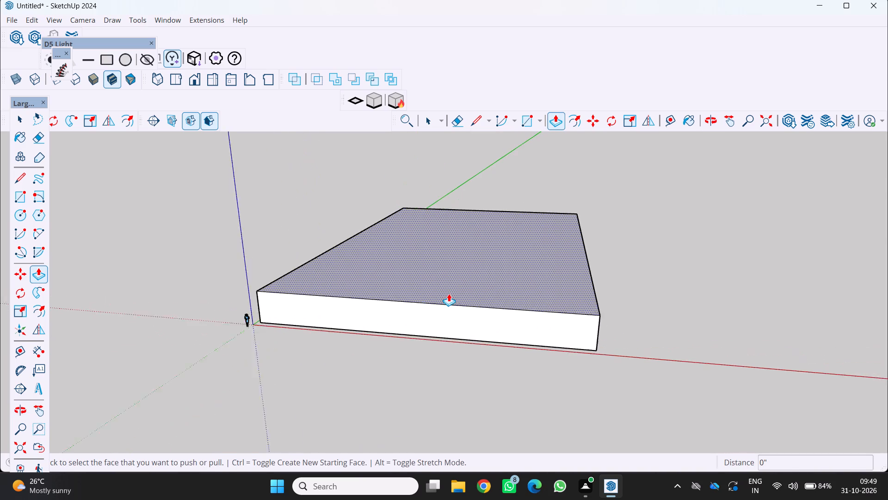
pyautogui.scroll(2, 449, 294)
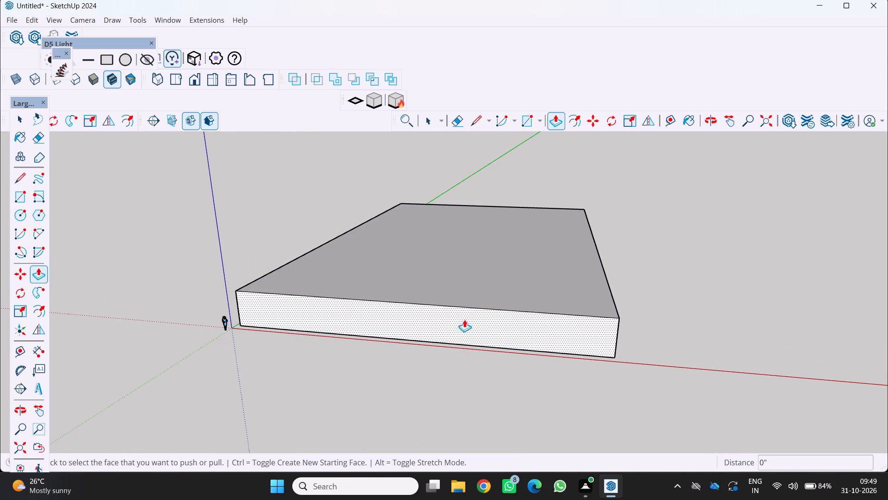
pyautogui.scroll(3, 454, 318)
pyautogui.moveTo(454, 306); pyautogui.dragTo(534, 304, button='middle')
pyautogui.middleClick(535, 303)
pyautogui.scroll(-5, 484, 298)
pyautogui.moveTo(462, 260); pyautogui.dragTo(474, 280, button='middle')
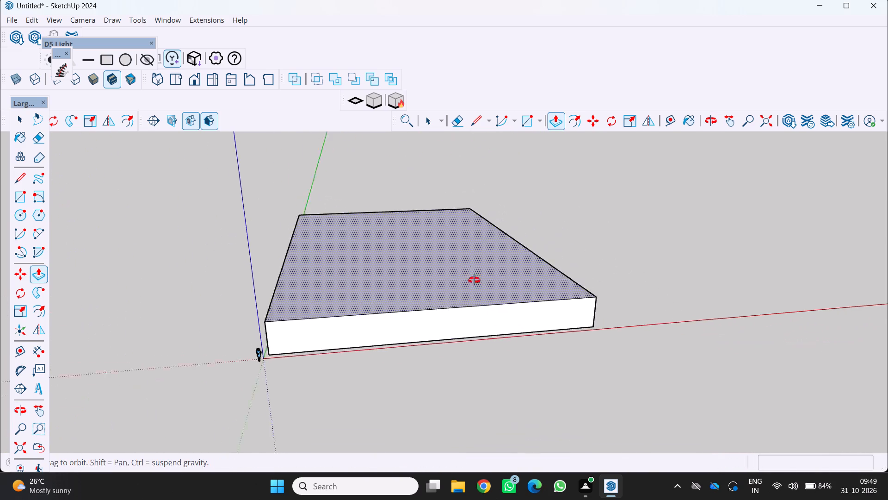
pyautogui.moveTo(474, 280); pyautogui.dragTo(469, 319, button='middle')
pyautogui.scroll(3, 467, 328)
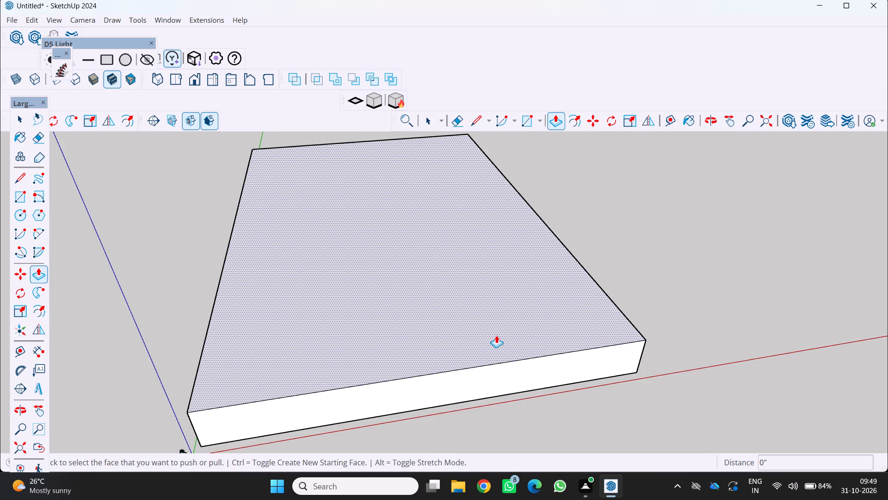
pyautogui.scroll(-3, 516, 355)
pyautogui.scroll(-1, 577, 413)
pyautogui.moveTo(529, 357); pyautogui.dragTo(515, 354, button='middle')
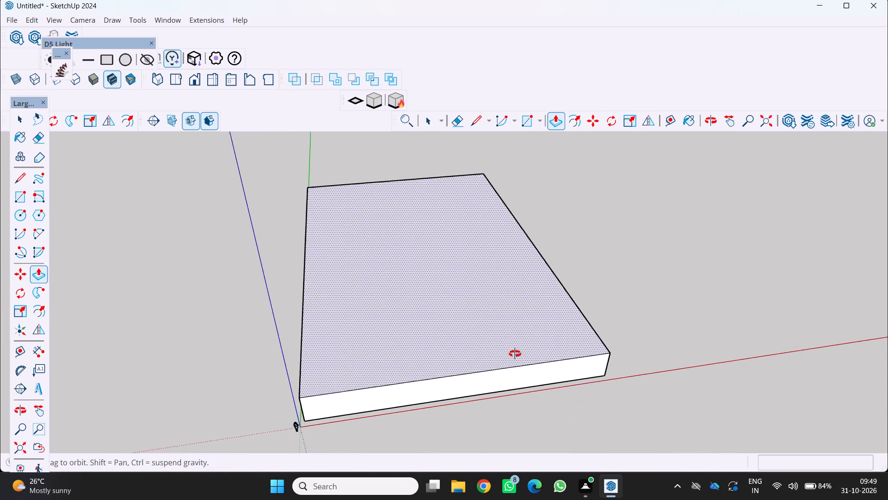
pyautogui.moveTo(515, 354); pyautogui.dragTo(482, 338, button='middle')
pyautogui.scroll(3, 495, 357)
pyautogui.scroll(3, 538, 405)
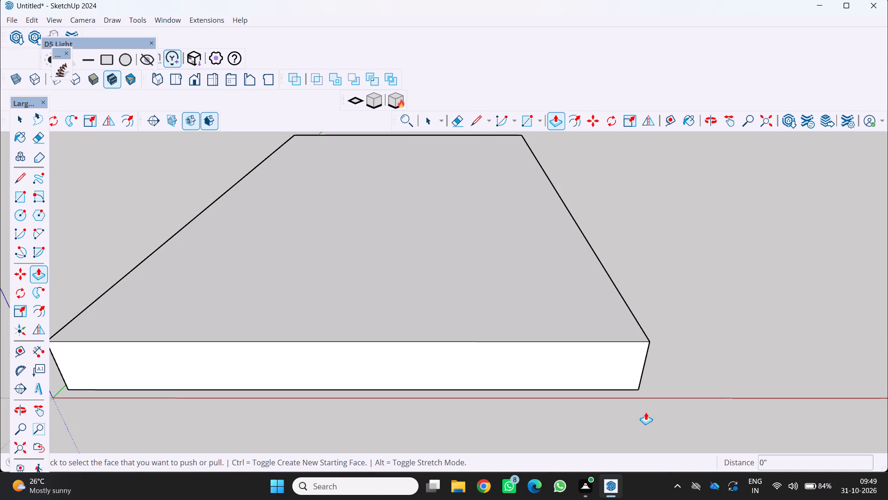
pyautogui.scroll(-3, 646, 410)
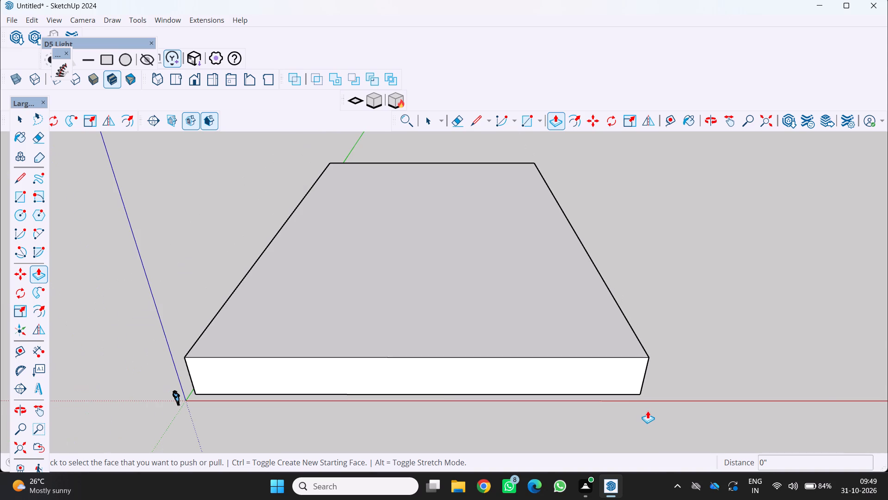
# Examine the slab's front face, side face and top against the axes from several angles and distances.
pyautogui.scroll(-4, 648, 414)
pyautogui.moveTo(636, 417); pyautogui.dragTo(532, 369, button='middle')
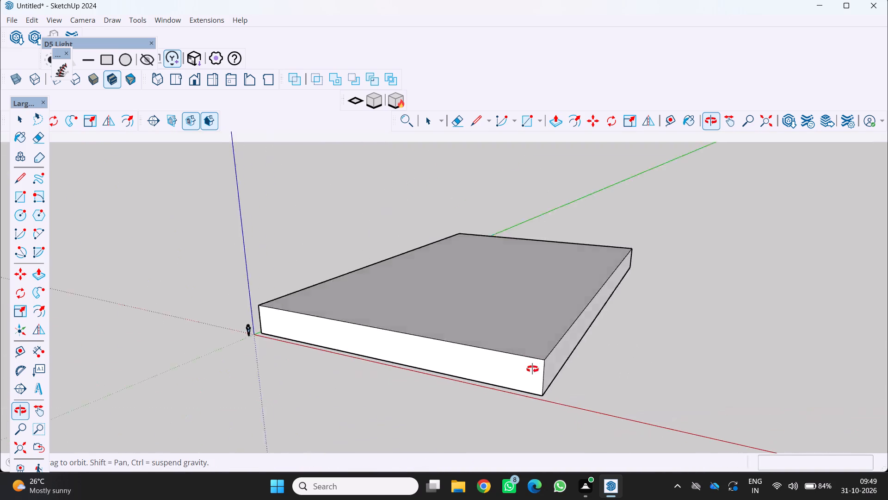
pyautogui.moveTo(532, 369); pyautogui.dragTo(530, 366, button='middle')
pyautogui.scroll(5, 530, 367)
pyautogui.moveTo(524, 383); pyautogui.dragTo(613, 402, button='middle')
pyautogui.scroll(1, 535, 407)
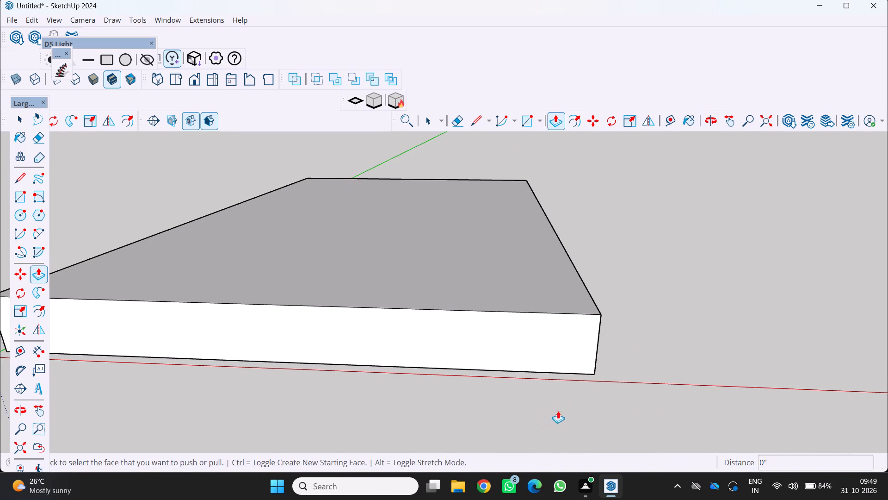
pyautogui.scroll(-5, 569, 410)
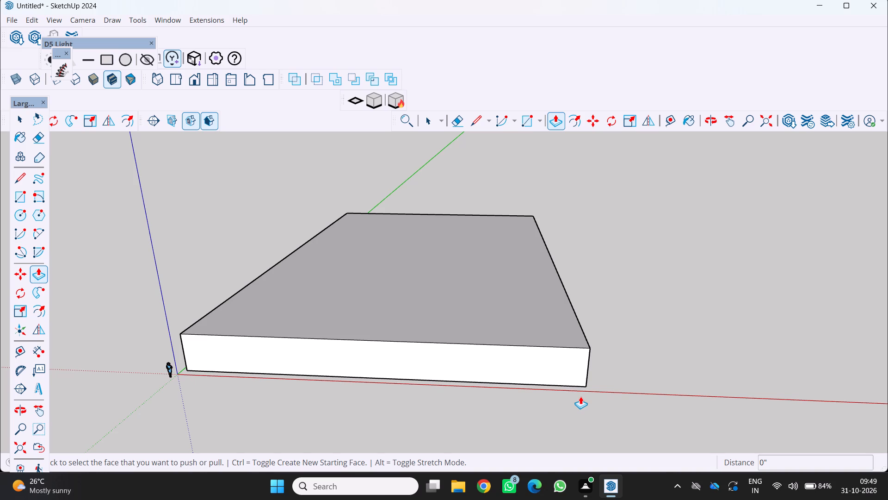
pyautogui.scroll(-5, 611, 367)
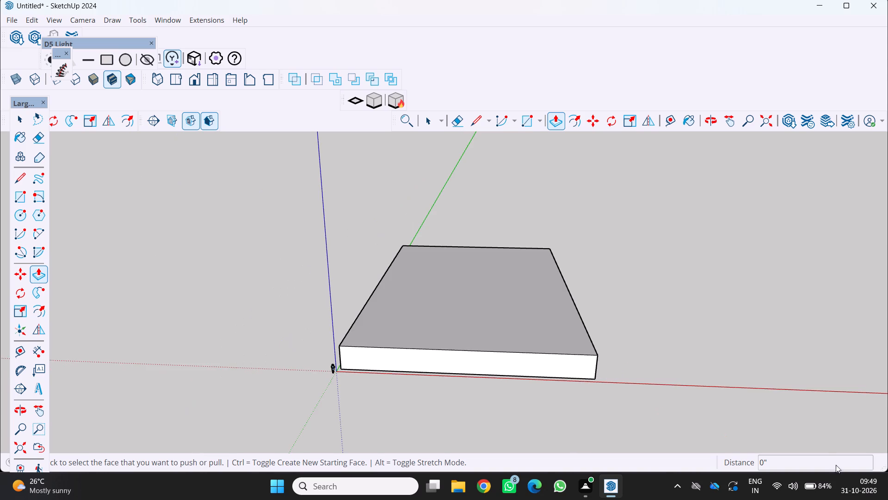
pyautogui.moveTo(756, 413); pyautogui.dragTo(571, 465, button='middle')
pyautogui.moveTo(570, 463); pyautogui.dragTo(568, 450, button='middle')
pyautogui.scroll(-6, 581, 401)
pyautogui.moveTo(585, 392); pyautogui.dragTo(755, 283, button='middle')
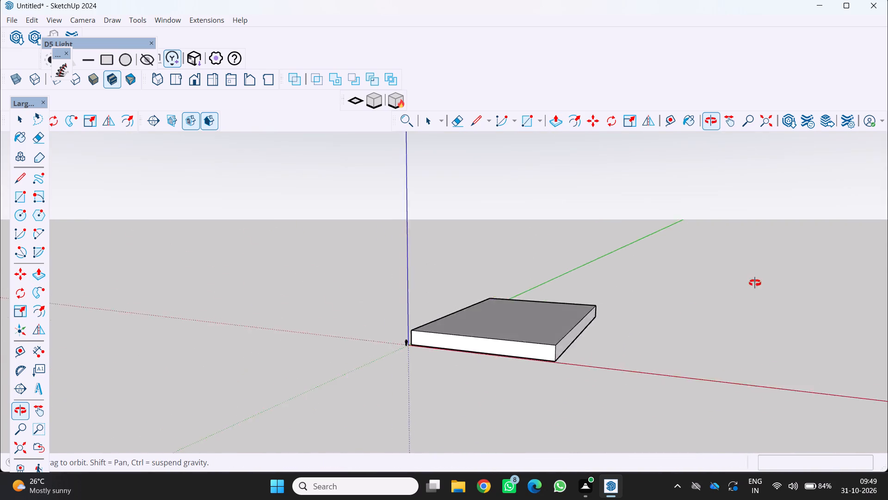
pyautogui.moveTo(755, 283); pyautogui.dragTo(756, 282, button='middle')
pyautogui.middleClick(756, 282)
pyautogui.middleClick(756, 282)
pyautogui.scroll(3, 610, 361)
pyautogui.scroll(-10, 599, 355)
pyautogui.scroll(-1, 695, 372)
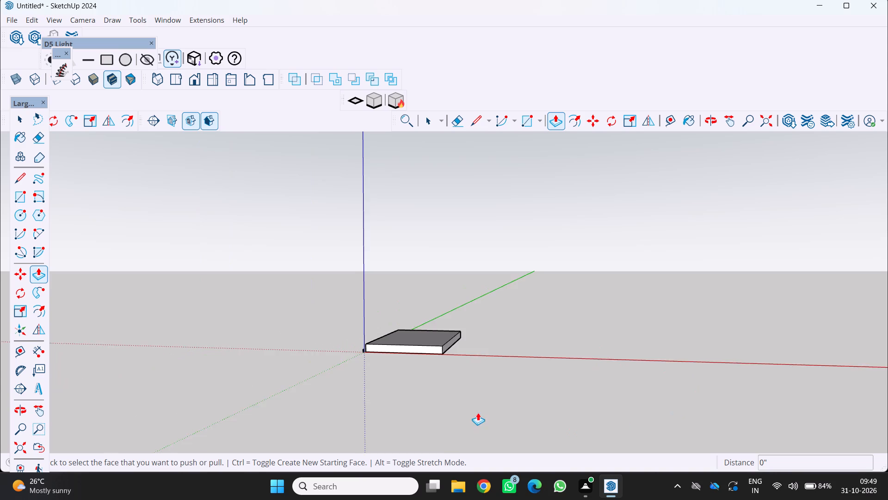
# Push/Pull the slab's side face at the far end of the red axis outward by about 30' 7 3/4".
pyautogui.scroll(10, 477, 408)
pyautogui.moveTo(402, 356); pyautogui.dragTo(373, 395, button='middle')
pyautogui.scroll(1, 381, 394)
pyautogui.middleClick(373, 395)
pyautogui.scroll(3, 409, 367)
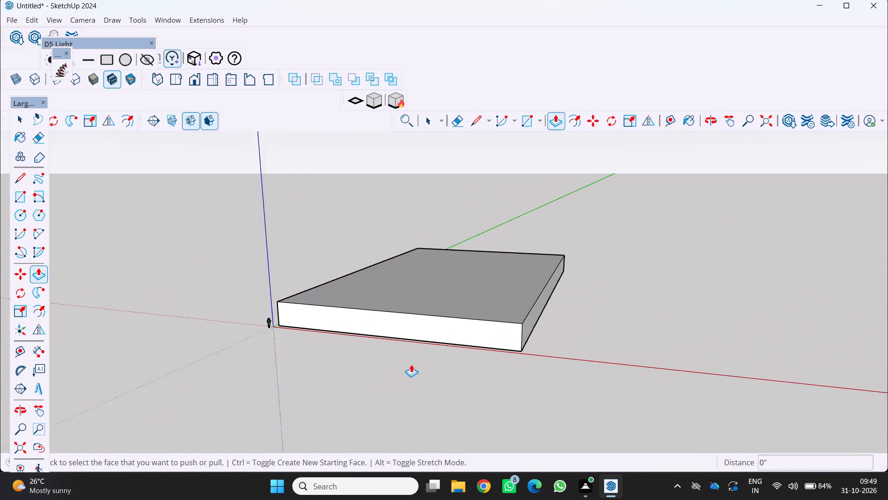
pyautogui.scroll(1, 411, 364)
pyautogui.scroll(4, 566, 330)
pyautogui.moveTo(539, 313); pyautogui.dragTo(564, 316)
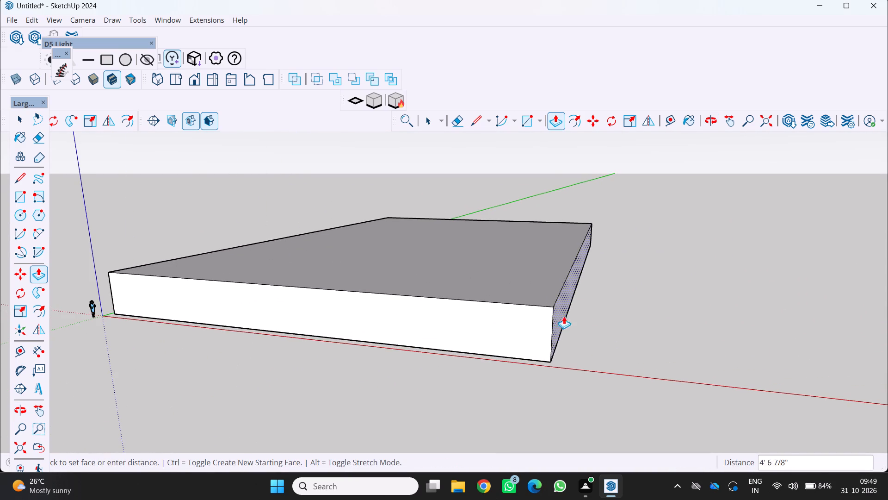
pyautogui.moveTo(564, 316); pyautogui.dragTo(662, 311)
# Push/Pull the slab's top face down by about 7' 4 3/16".
pyautogui.scroll(-6, 646, 323)
pyautogui.moveTo(624, 350); pyautogui.dragTo(714, 403, button='middle')
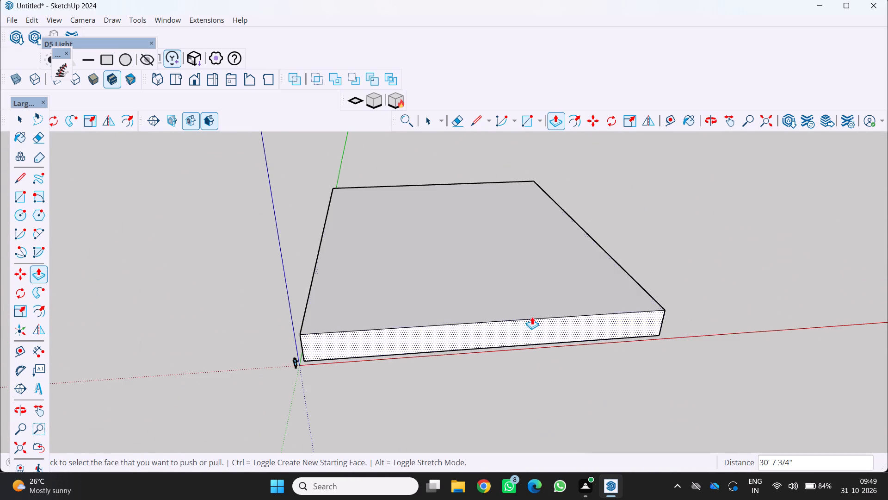
pyautogui.moveTo(533, 307); pyautogui.dragTo(537, 320)
# Push/Pull the slab's top face down by a further 2'.
pyautogui.scroll(-2, 667, 414)
pyautogui.moveTo(645, 417); pyautogui.dragTo(573, 384, button='middle')
pyautogui.middleClick(573, 384)
pyautogui.scroll(3, 599, 414)
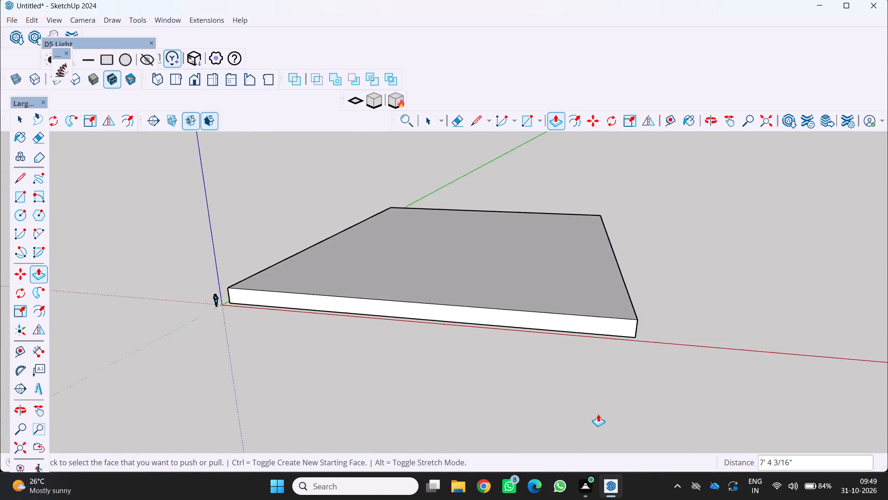
pyautogui.scroll(2, 598, 414)
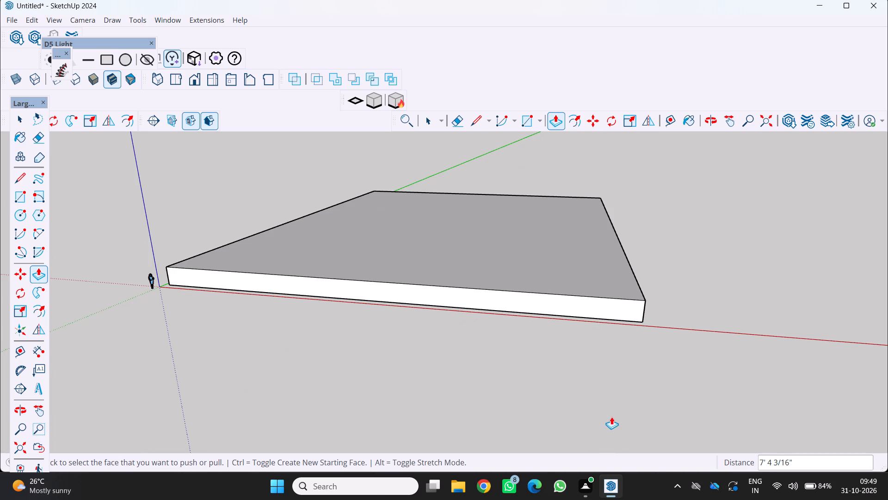
pyautogui.moveTo(598, 277); pyautogui.dragTo(630, 301, button='middle')
pyautogui.middleClick(630, 301)
pyautogui.moveTo(530, 272); pyautogui.dragTo(536, 279)
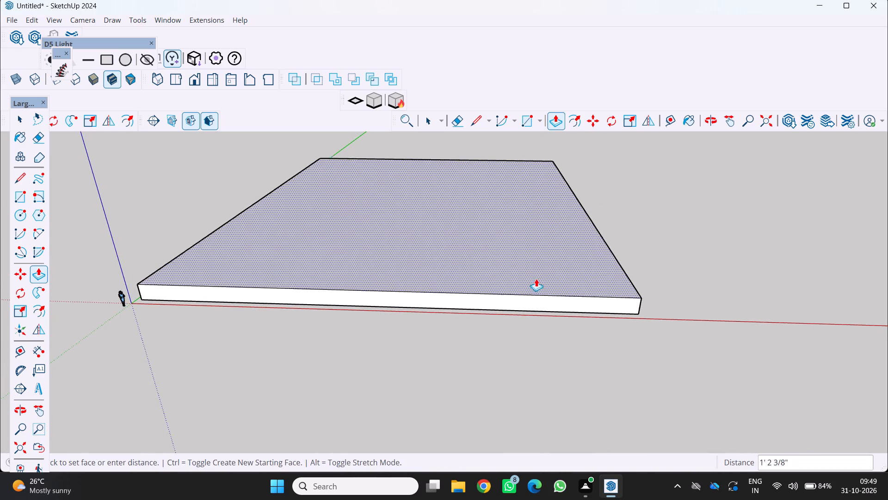
pyautogui.moveTo(536, 279); pyautogui.dragTo(537, 277)
# Push/Pull the slab's top face down by another 2' 3".
pyautogui.scroll(-4, 573, 285)
pyautogui.scroll(4, 549, 330)
pyautogui.moveTo(524, 289); pyautogui.dragTo(523, 275, button='middle')
pyautogui.middleClick(523, 275)
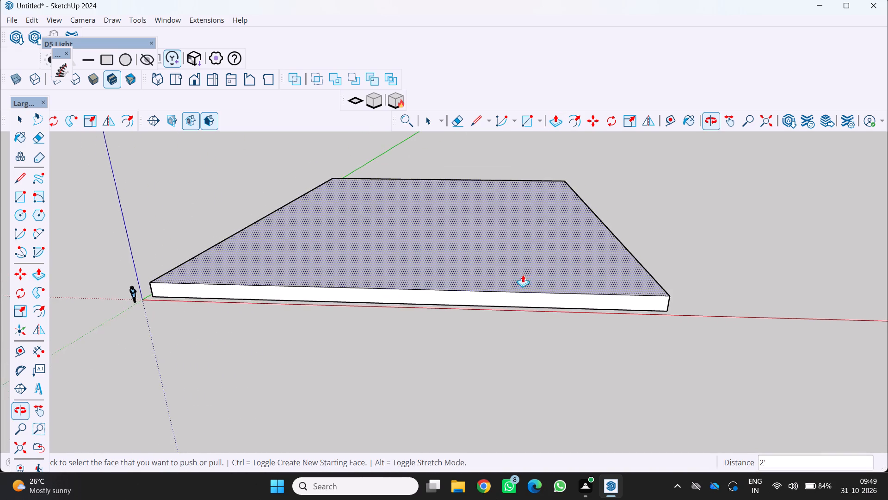
pyautogui.scroll(4, 531, 304)
pyautogui.moveTo(523, 269); pyautogui.dragTo(526, 279)
# Examine the thinned slab's thickness and footprint from close, low, high and opposite viewpoints.
pyautogui.scroll(-1, 540, 283)
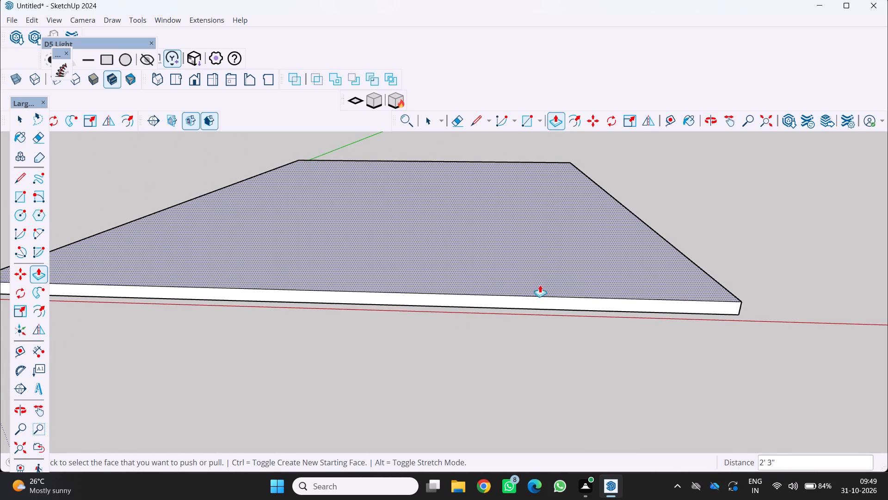
pyautogui.scroll(-3, 540, 285)
pyautogui.scroll(3, 611, 362)
pyautogui.moveTo(614, 361); pyautogui.dragTo(525, 379, button='middle')
pyautogui.middleClick(525, 379)
pyautogui.scroll(4, 524, 376)
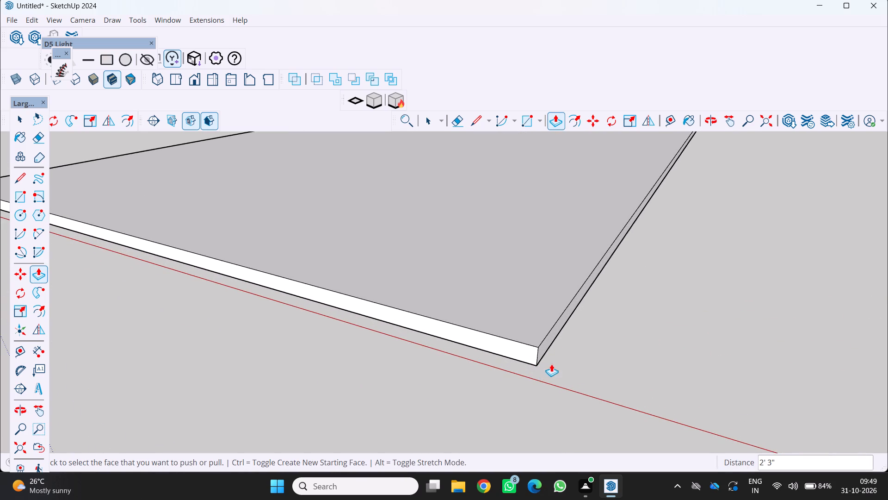
pyautogui.moveTo(62, 113); pyautogui.dragTo(465, 177, button='middle')
pyautogui.scroll(-3, 300, 190)
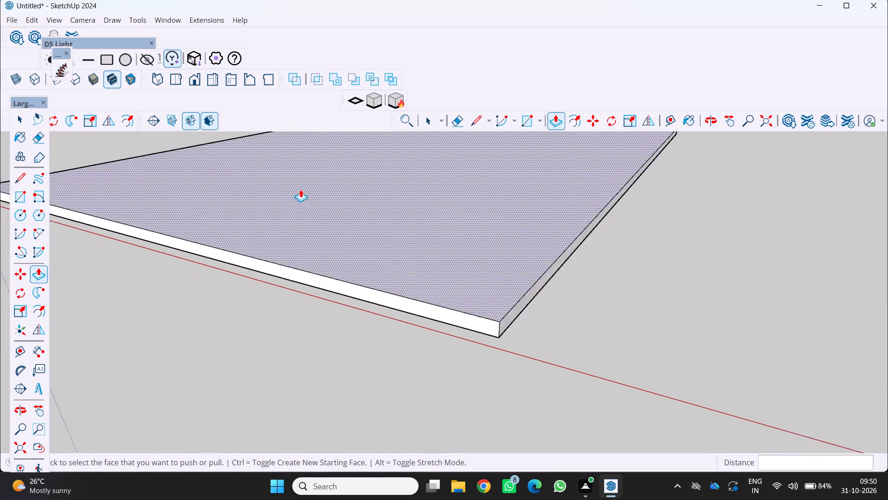
pyautogui.scroll(-2, 301, 189)
pyautogui.moveTo(314, 198); pyautogui.dragTo(726, 244, button='middle')
pyautogui.middleClick(727, 244)
pyautogui.scroll(-12, 488, 311)
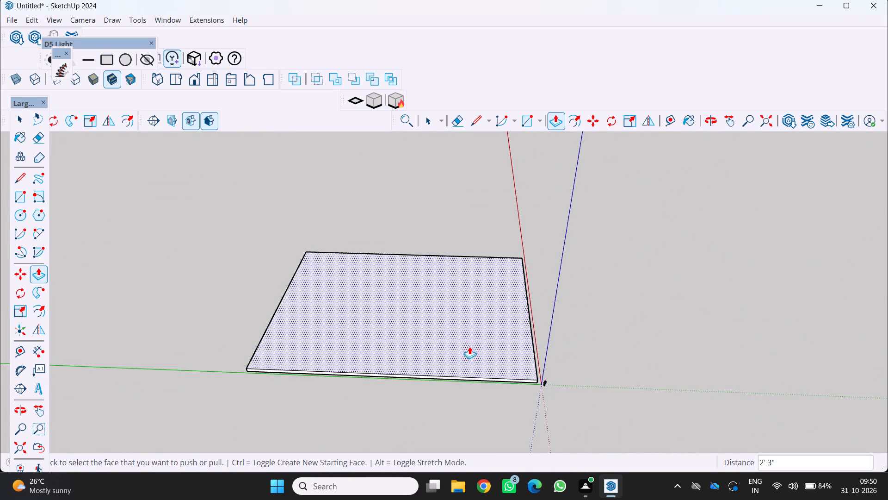
pyautogui.moveTo(465, 353); pyautogui.dragTo(231, 258, button='middle')
pyautogui.scroll(7, 402, 363)
pyautogui.moveTo(417, 359); pyautogui.dragTo(272, 334, button='middle')
pyautogui.scroll(1, 417, 359)
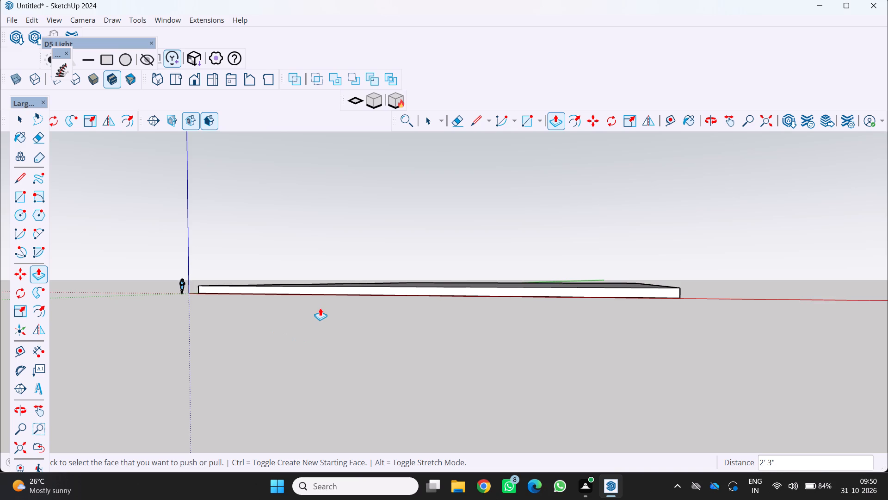
pyautogui.scroll(-3, 312, 328)
pyautogui.moveTo(318, 315); pyautogui.dragTo(340, 377, button='middle')
pyautogui.middleClick(340, 377)
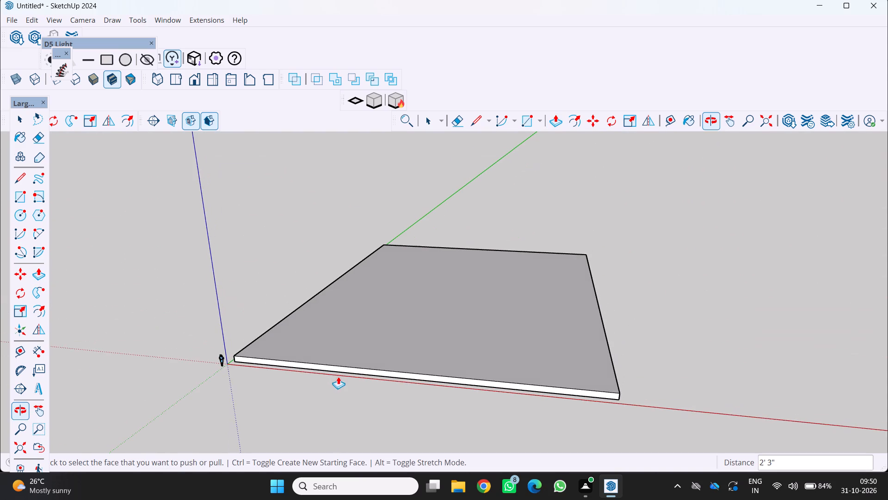
pyautogui.scroll(1, 390, 383)
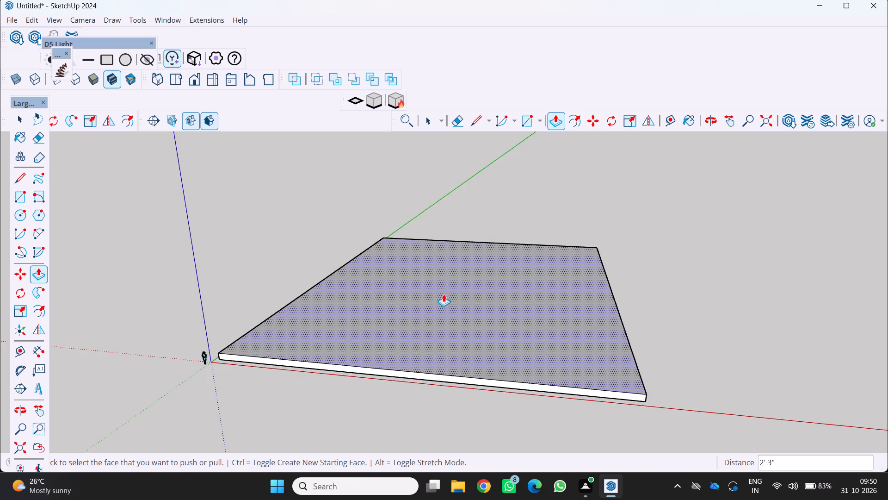
# Examine the slab's corners, its edges along the axes and its offset from the origin, comparing it with the scale figure.
pyautogui.scroll(-4, 428, 289)
pyautogui.moveTo(567, 363); pyautogui.dragTo(396, 379, button='middle')
pyautogui.middleClick(396, 379)
pyautogui.scroll(4, 406, 371)
pyautogui.moveTo(409, 378); pyautogui.dragTo(454, 370, button='middle')
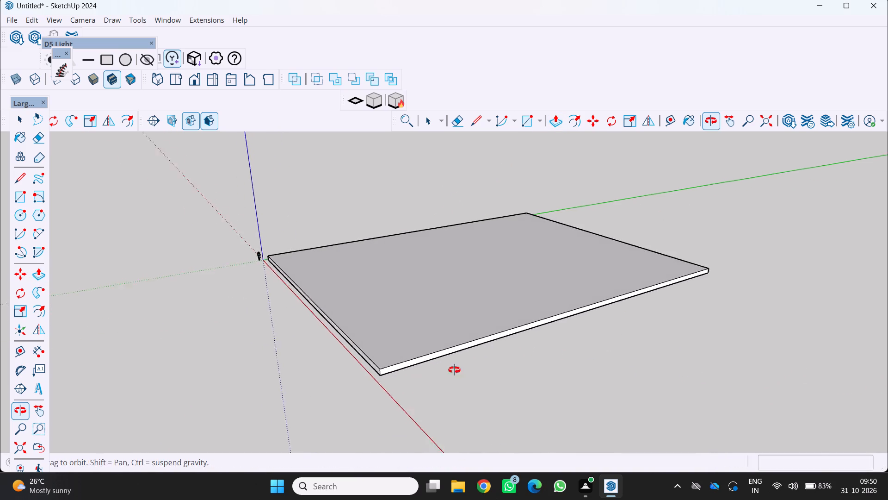
pyautogui.moveTo(454, 370); pyautogui.dragTo(489, 359, button='middle')
pyautogui.middleClick(489, 359)
pyautogui.scroll(4, 389, 362)
pyautogui.moveTo(402, 375); pyautogui.dragTo(550, 382, button='middle')
pyautogui.moveTo(561, 381); pyautogui.dragTo(565, 379, button='middle')
pyautogui.scroll(-5, 575, 371)
pyautogui.scroll(3, 174, 405)
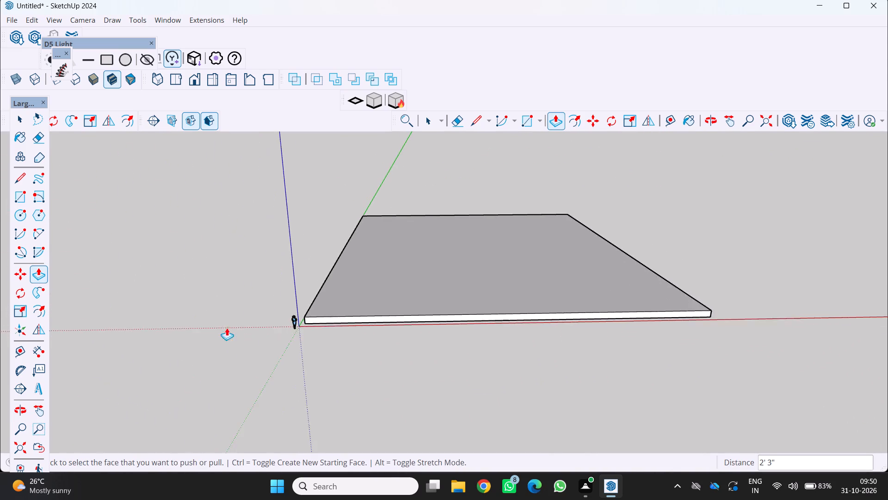
pyautogui.scroll(4, 227, 328)
pyautogui.moveTo(130, 368); pyautogui.dragTo(374, 360, button='middle')
pyautogui.middleClick(374, 359)
pyautogui.middleClick(373, 357)
pyautogui.scroll(-6, 321, 362)
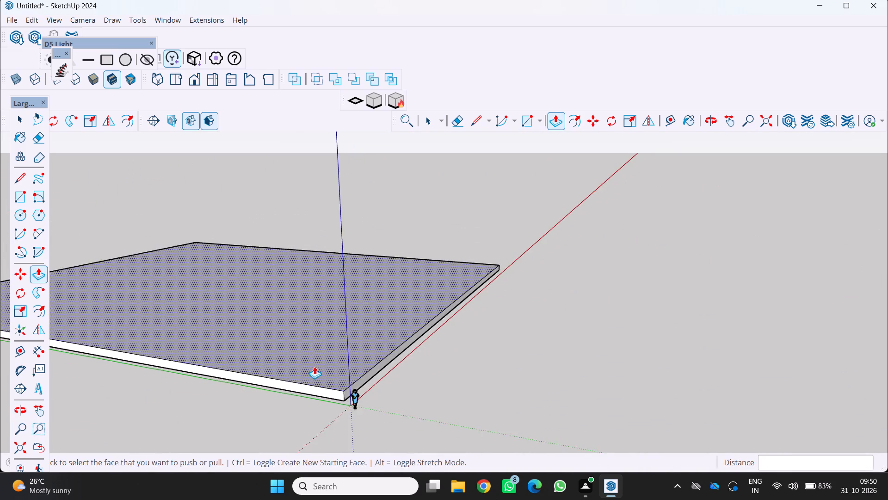
pyautogui.scroll(-5, 360, 371)
pyautogui.moveTo(451, 372); pyautogui.dragTo(114, 426, button='middle')
pyautogui.middleClick(113, 425)
pyautogui.middleClick(112, 425)
pyautogui.scroll(-5, 481, 300)
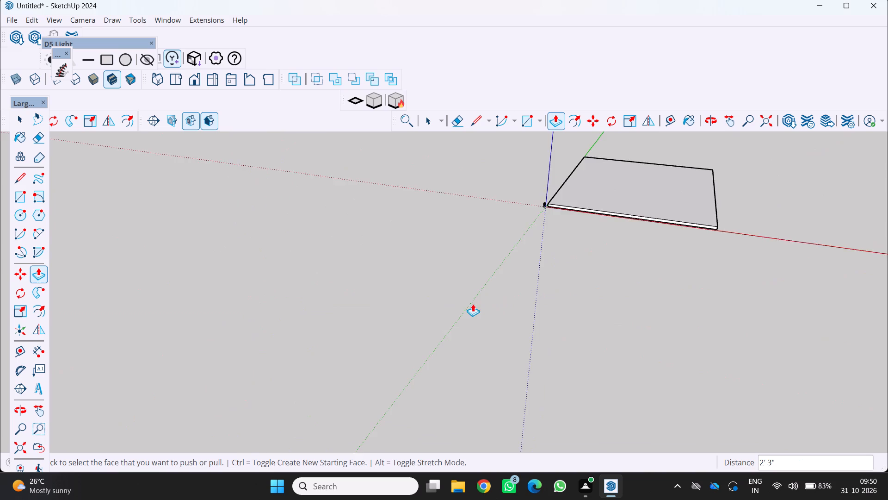
pyautogui.scroll(-1, 473, 304)
pyautogui.scroll(5, 537, 269)
pyautogui.scroll(-10, 544, 250)
pyautogui.scroll(8, 524, 214)
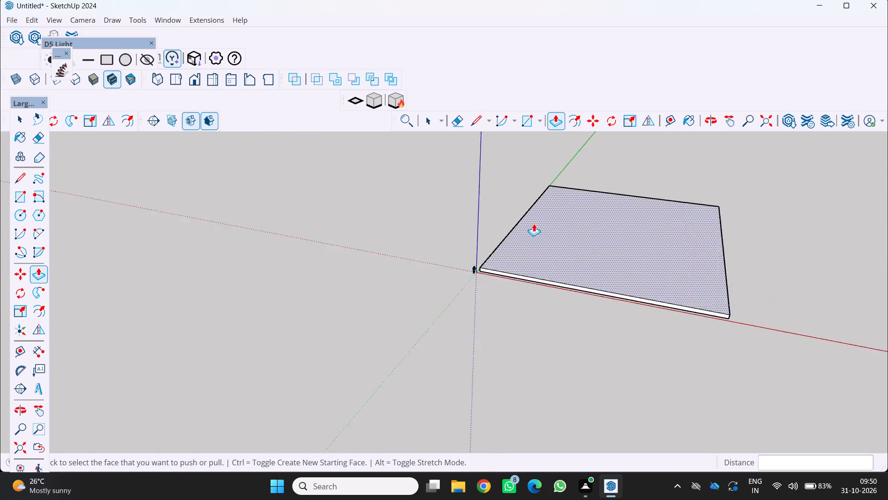
pyautogui.scroll(3, 534, 224)
pyautogui.moveTo(496, 243); pyautogui.dragTo(605, 281, button='middle')
pyautogui.middleClick(605, 281)
pyautogui.scroll(2, 329, 351)
pyautogui.scroll(1, 475, 279)
pyautogui.moveTo(450, 291); pyautogui.dragTo(364, 295, button='middle')
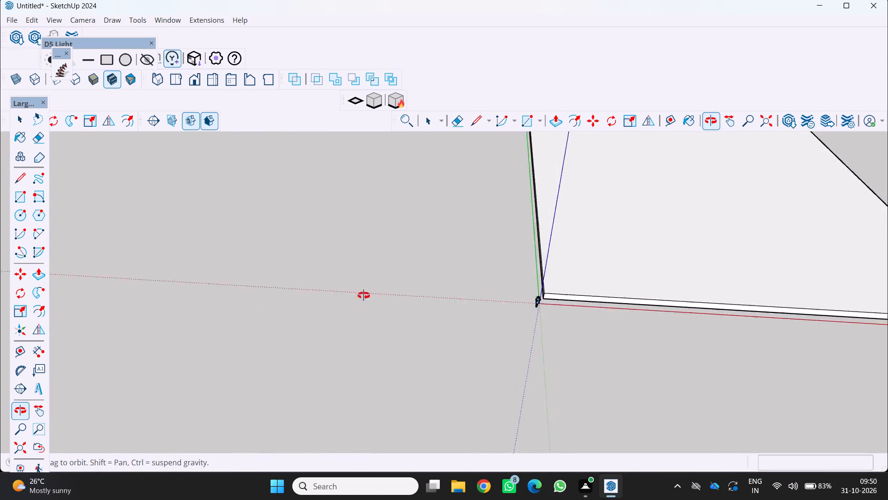
pyautogui.moveTo(364, 295); pyautogui.dragTo(343, 292, button='middle')
pyautogui.moveTo(339, 288); pyautogui.dragTo(334, 284, button='middle')
pyautogui.middleClick(333, 282)
pyautogui.scroll(1, 328, 275)
pyautogui.scroll(-12, 301, 275)
pyautogui.scroll(6, 561, 328)
pyautogui.moveTo(543, 335); pyautogui.dragTo(666, 317, button='middle')
pyautogui.scroll(1, 528, 352)
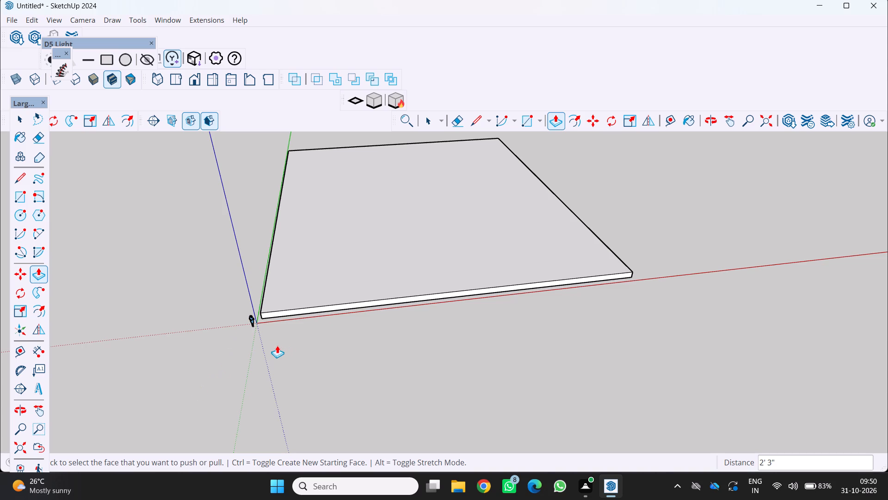
# Check the slab's thickness with a temporary linear dimension at the corner nearest the origin, and cancel the dimension.
pyautogui.click(37, 351)
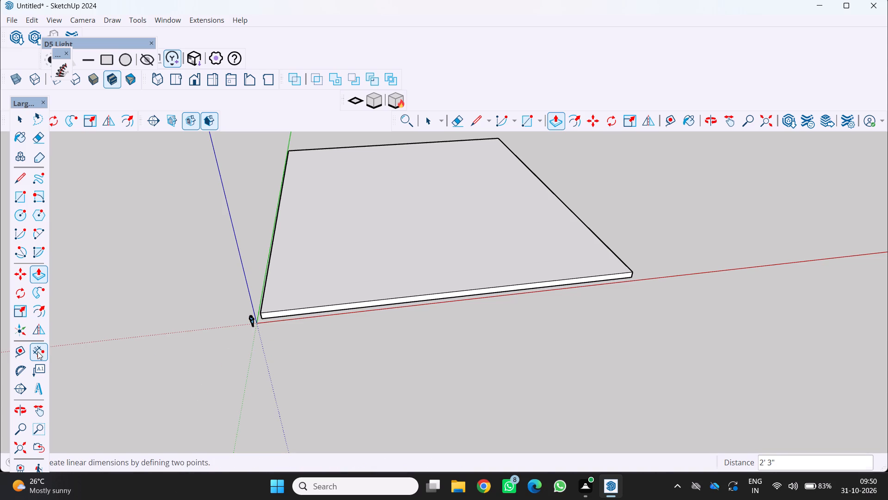
pyautogui.scroll(15, 256, 311)
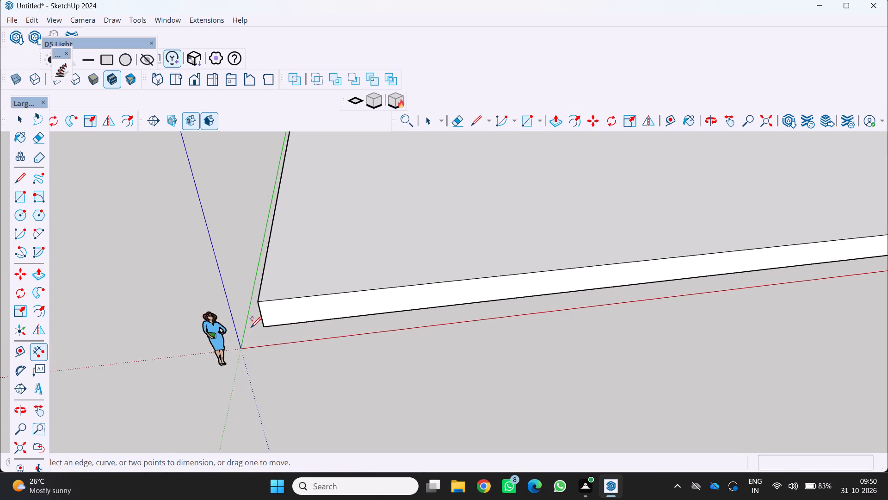
pyautogui.scroll(9, 244, 328)
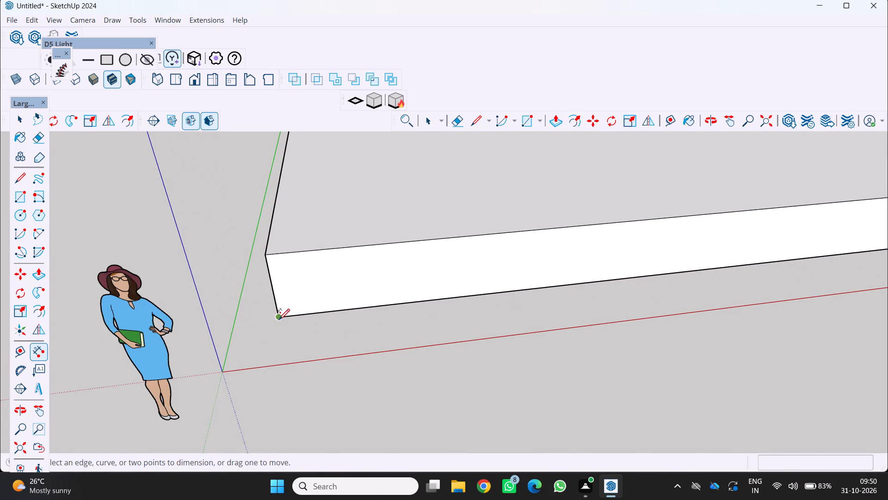
pyautogui.click(279, 319)
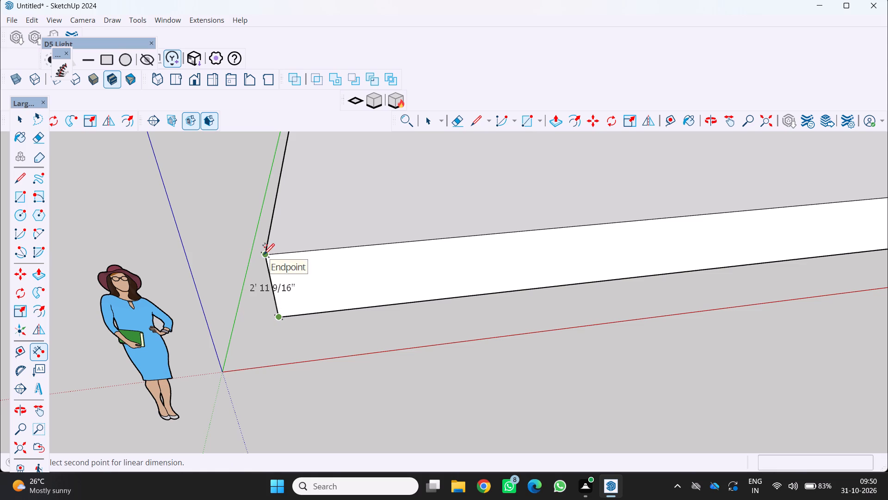
pyautogui.scroll(-6, 224, 295)
pyautogui.press('Escape')
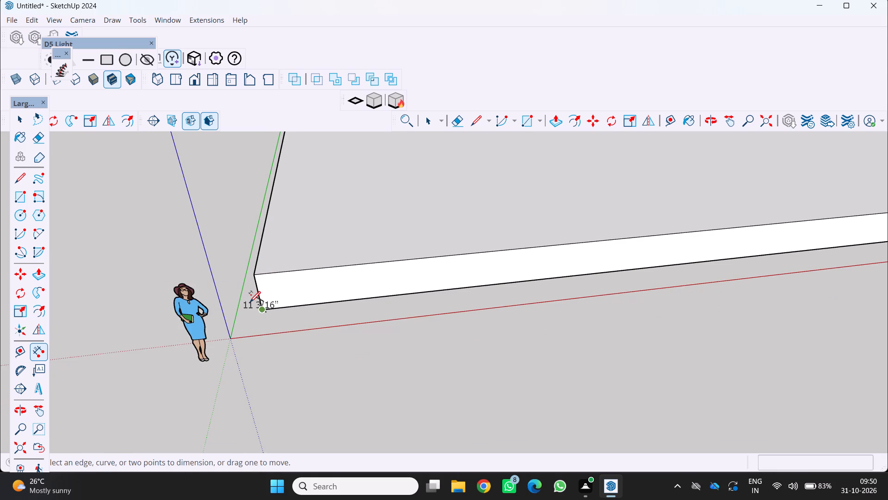
# Examine the slab's corner at the far end of the red axis and the full outline of its top.
pyautogui.scroll(-8, 280, 270)
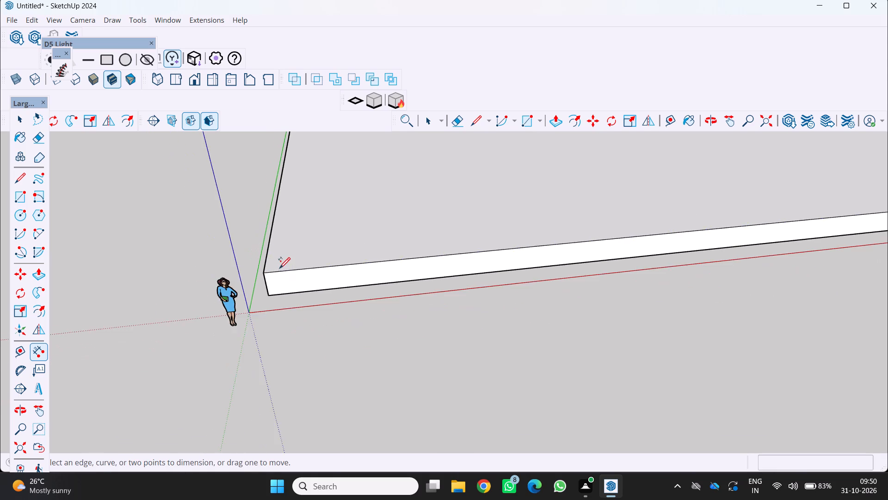
pyautogui.scroll(-3, 279, 268)
pyautogui.scroll(-6, 314, 308)
pyautogui.moveTo(271, 335); pyautogui.dragTo(220, 355, button='middle')
pyautogui.middleClick(216, 355)
pyautogui.scroll(-8, 215, 355)
pyautogui.moveTo(454, 346); pyautogui.dragTo(300, 336, button='middle')
pyautogui.scroll(1, 301, 336)
pyautogui.middleClick(299, 337)
pyautogui.scroll(9, 419, 323)
pyautogui.scroll(4, 459, 325)
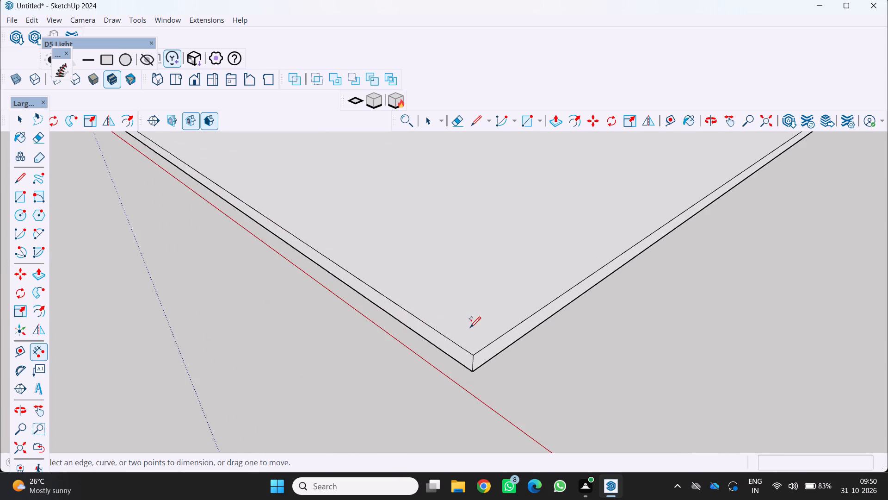
pyautogui.scroll(-13, 471, 329)
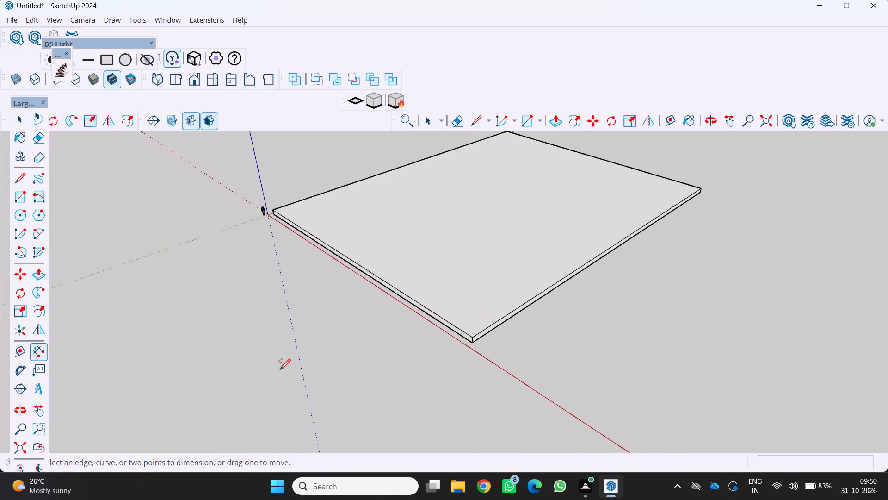
# Examine the whole slab and its edge along the red axis from oblique and frontal viewpoints.
pyautogui.scroll(-4, 300, 361)
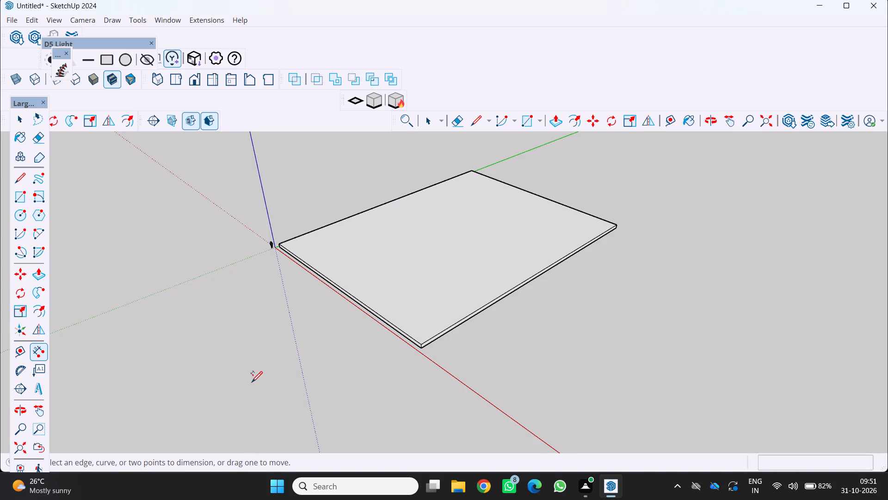
pyautogui.scroll(-3, 202, 484)
pyautogui.scroll(-3, 389, 291)
pyautogui.moveTo(419, 351); pyautogui.dragTo(529, 343, button='middle')
pyautogui.middleClick(531, 342)
pyautogui.middleClick(533, 341)
pyautogui.middleClick(533, 341)
pyautogui.scroll(4, 456, 360)
pyautogui.moveTo(371, 348); pyautogui.dragTo(538, 357, button='middle')
pyautogui.middleClick(538, 357)
pyautogui.scroll(-5, 541, 358)
pyautogui.scroll(1, 355, 387)
pyautogui.scroll(1, 315, 394)
pyautogui.moveTo(315, 394); pyautogui.dragTo(230, 373, button='middle')
pyautogui.middleClick(229, 372)
pyautogui.scroll(3, 238, 353)
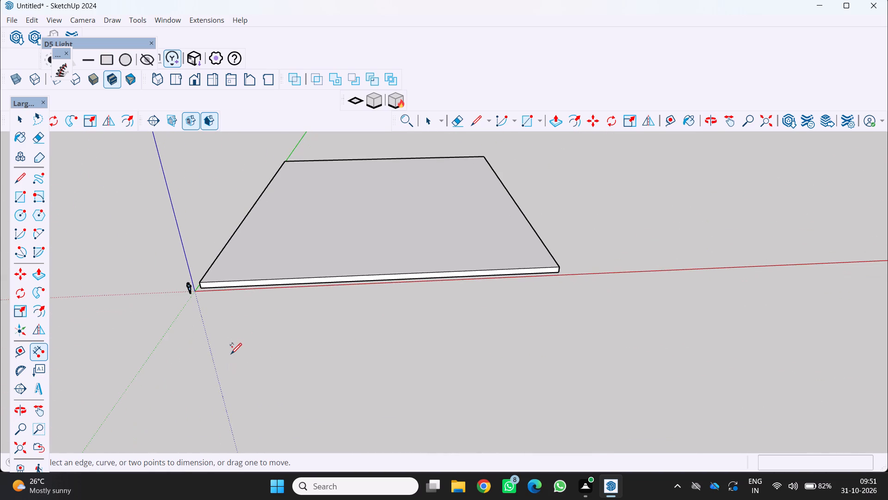
# Check the slab's thickness at the corner nearest the origin with a temporary linear dimension, and cancel the dimension.
pyautogui.scroll(5, 227, 313)
pyautogui.moveTo(234, 312); pyautogui.dragTo(327, 322, button='middle')
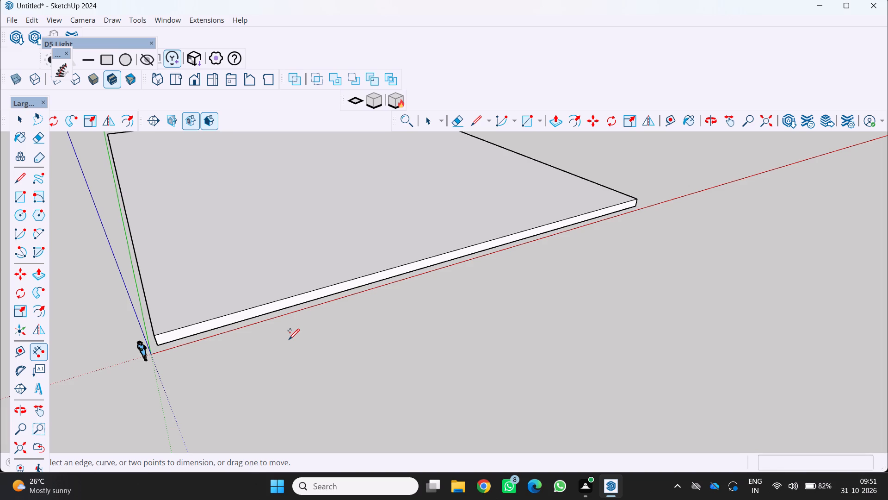
pyautogui.scroll(3, 152, 340)
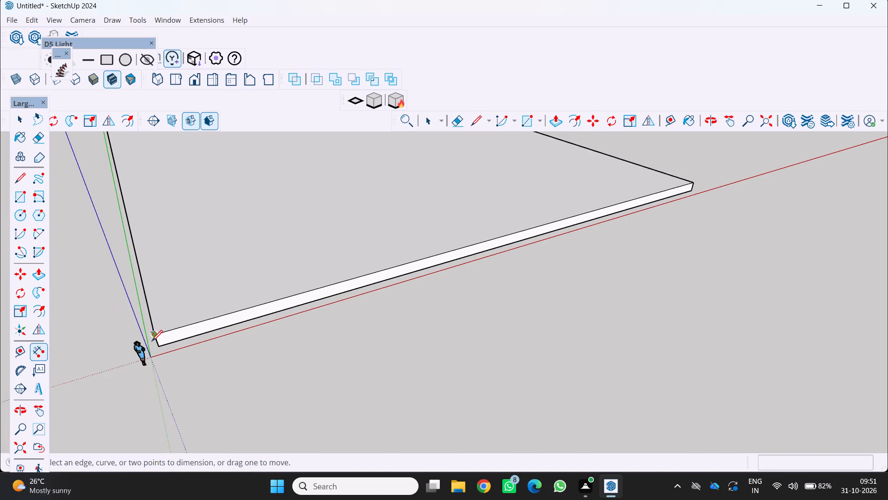
pyautogui.scroll(3, 156, 339)
pyautogui.moveTo(160, 334); pyautogui.dragTo(227, 294, button='middle')
pyautogui.scroll(6, 183, 358)
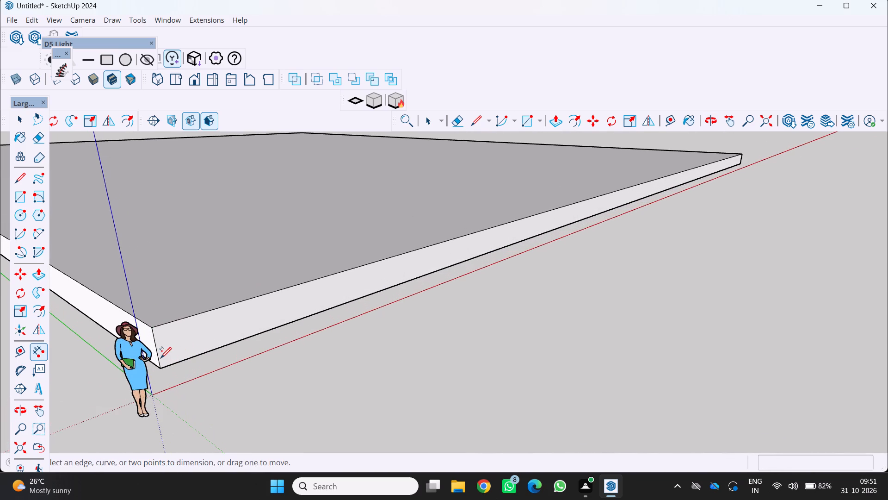
pyautogui.scroll(5, 147, 360)
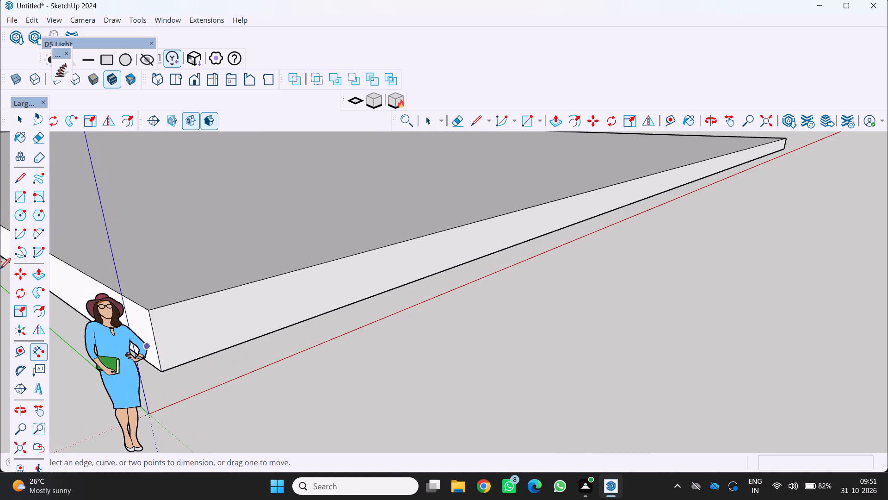
pyautogui.click(42, 350)
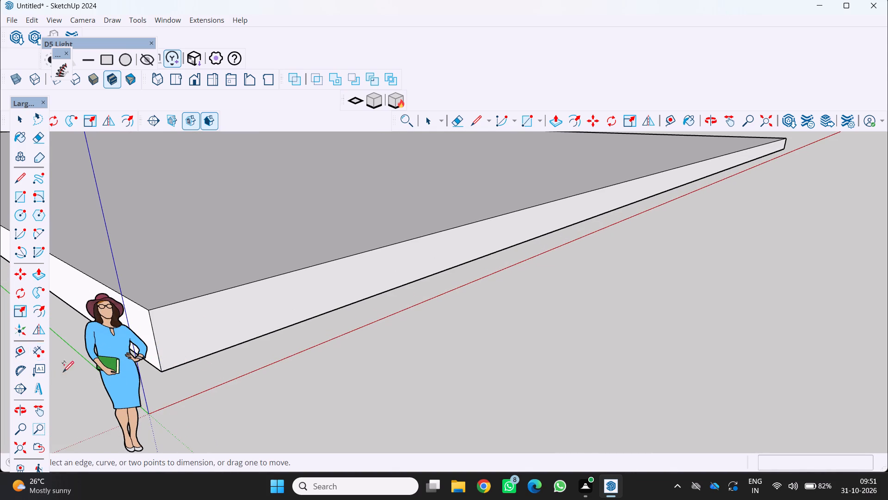
pyautogui.scroll(7, 152, 384)
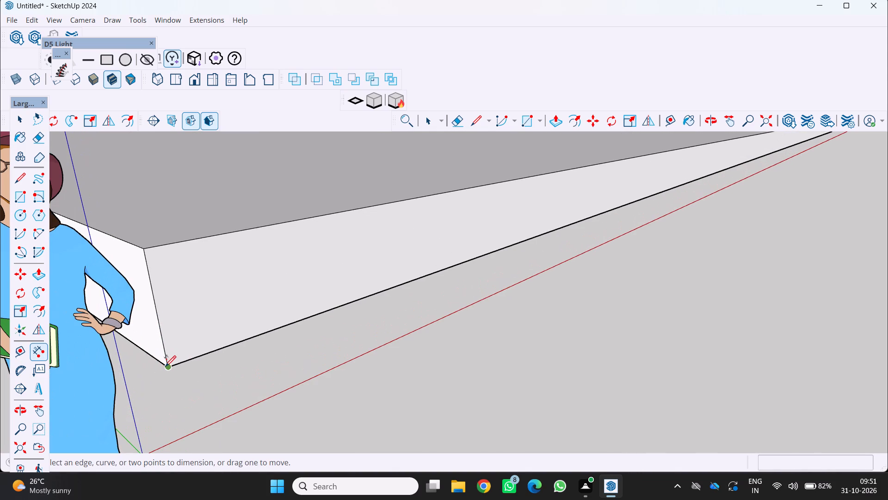
pyautogui.click(166, 370)
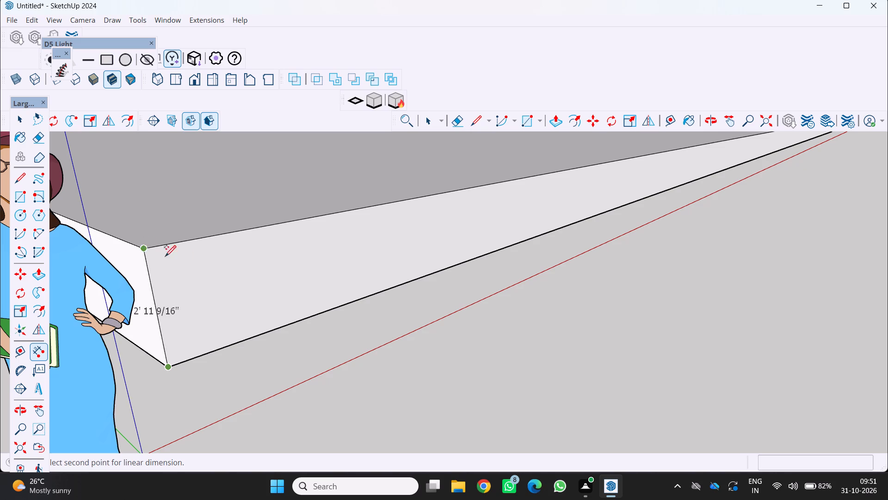
pyautogui.scroll(-12, 208, 271)
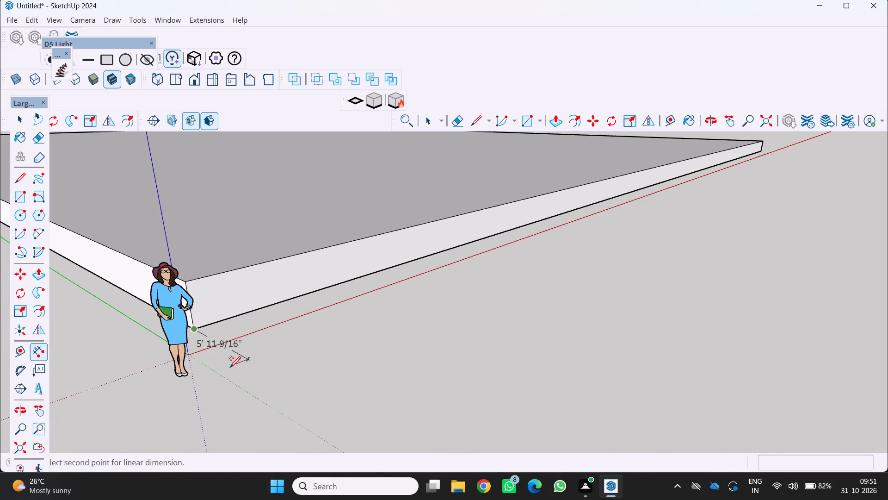
pyautogui.press('Escape')
# Examine the slab's edge along the red axis and its corner farthest along that axis from low and high viewpoints.
pyautogui.scroll(-3, 175, 303)
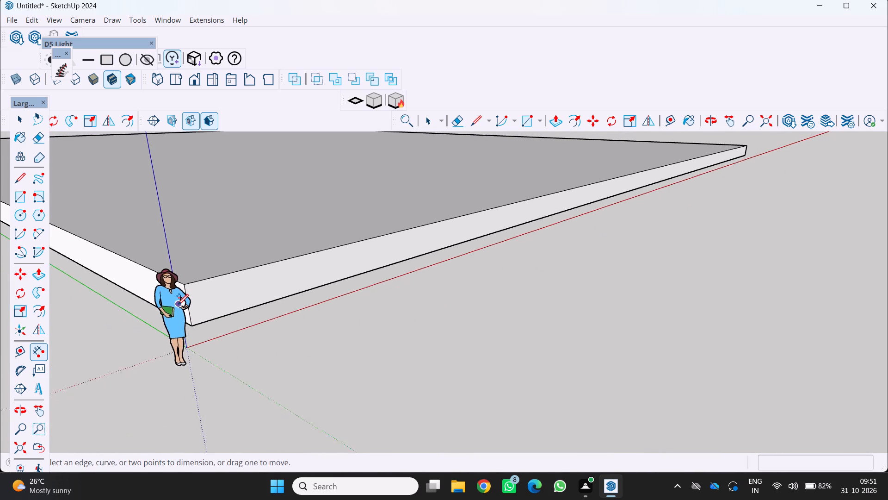
pyautogui.scroll(-3, 178, 304)
pyautogui.moveTo(321, 343); pyautogui.dragTo(178, 401, button='middle')
pyautogui.scroll(-6, 199, 375)
pyautogui.scroll(1, 207, 387)
pyautogui.moveTo(203, 387); pyautogui.dragTo(186, 369, button='middle')
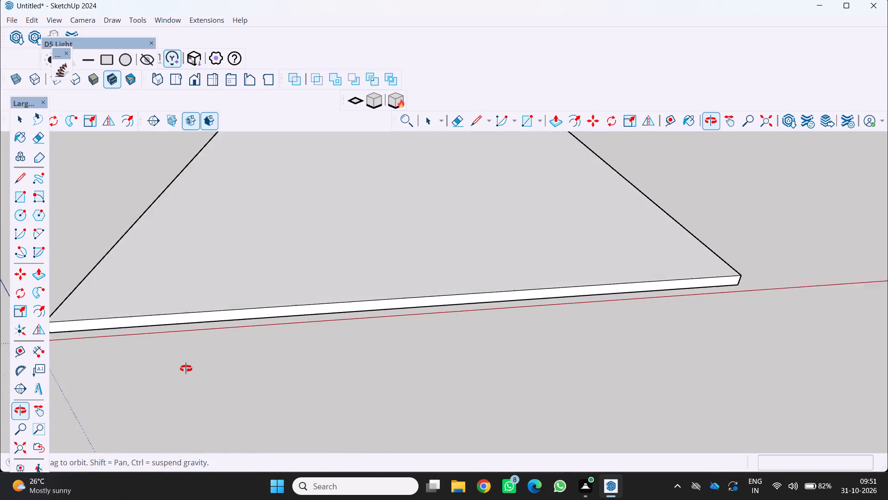
pyautogui.moveTo(186, 369); pyautogui.dragTo(183, 363, button='middle')
pyautogui.scroll(-6, 191, 359)
pyautogui.scroll(1, 252, 380)
pyautogui.moveTo(252, 379); pyautogui.dragTo(253, 366, button='middle')
pyautogui.scroll(5, 253, 366)
pyautogui.middleClick(252, 364)
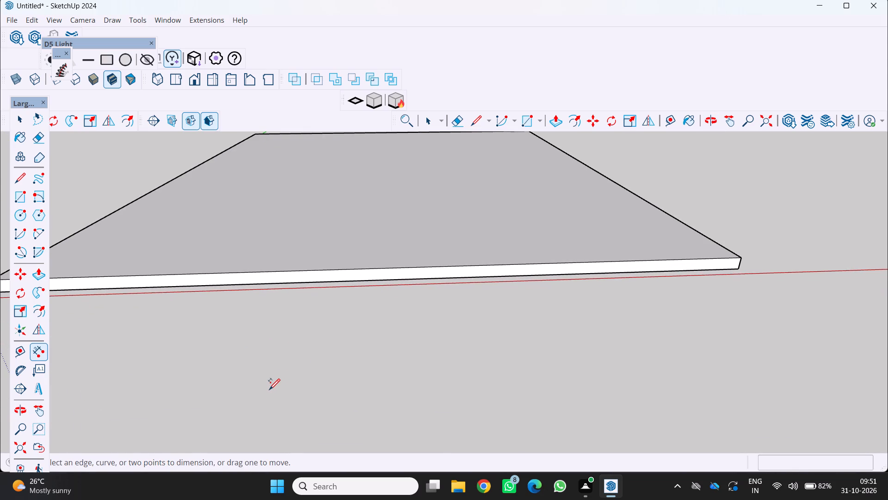
pyautogui.scroll(-2, 269, 389)
pyautogui.scroll(-3, 321, 374)
pyautogui.moveTo(321, 395); pyautogui.dragTo(315, 431, button='middle')
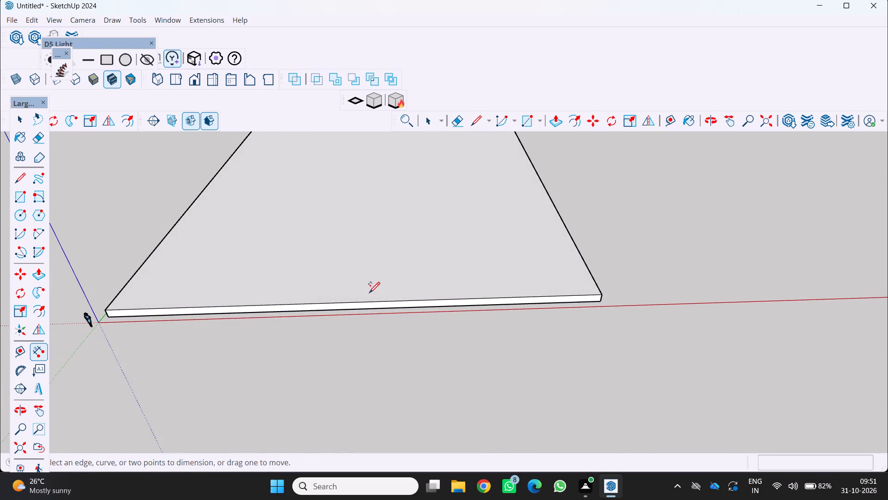
# Examine the slab's top outline and its alignment with the red and green axes from high viewpoints.
pyautogui.moveTo(369, 299); pyautogui.dragTo(211, 342, button='middle')
pyautogui.scroll(-5, 378, 274)
pyautogui.scroll(1, 629, 231)
pyautogui.moveTo(624, 235); pyautogui.dragTo(572, 258, button='middle')
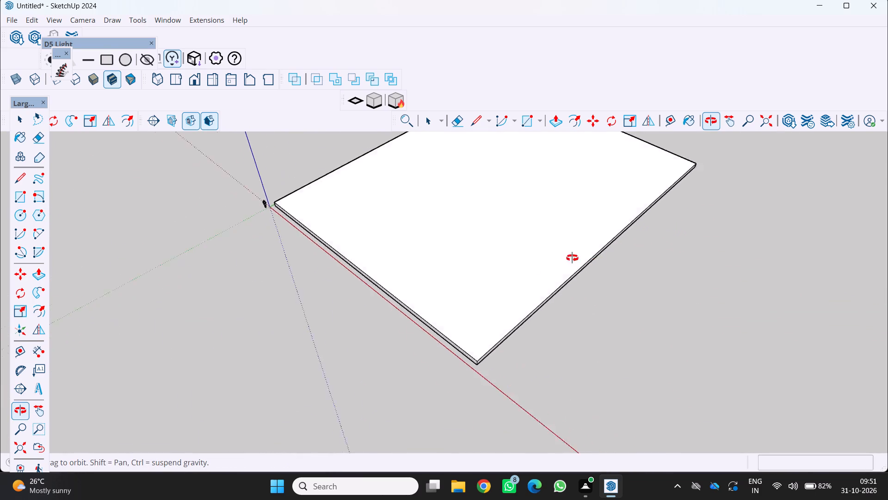
pyautogui.moveTo(572, 258); pyautogui.dragTo(487, 288, button='middle')
pyautogui.middleClick(477, 291)
pyautogui.scroll(-4, 469, 293)
pyautogui.moveTo(424, 278); pyautogui.dragTo(687, 277, button='middle')
pyautogui.moveTo(688, 275); pyautogui.dragTo(688, 271, button='middle')
pyautogui.scroll(2, 332, 277)
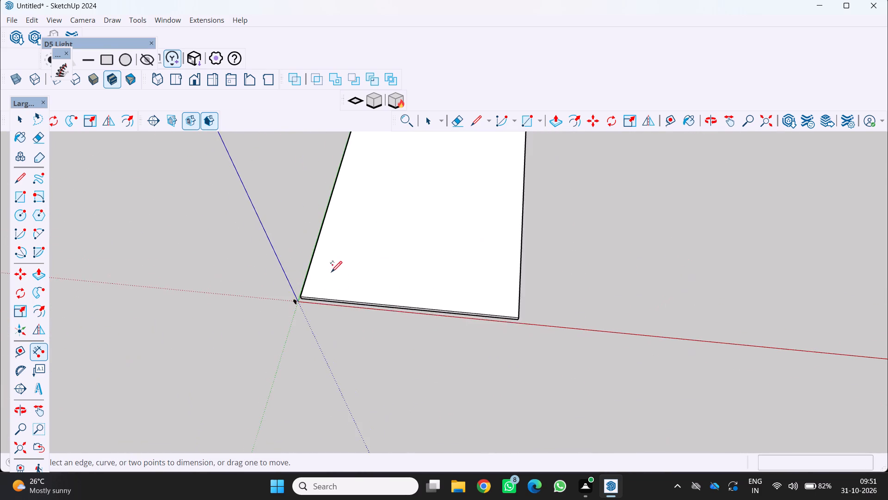
pyautogui.scroll(6, 331, 271)
pyautogui.moveTo(347, 266); pyautogui.dragTo(432, 273, button='middle')
pyautogui.scroll(-9, 459, 262)
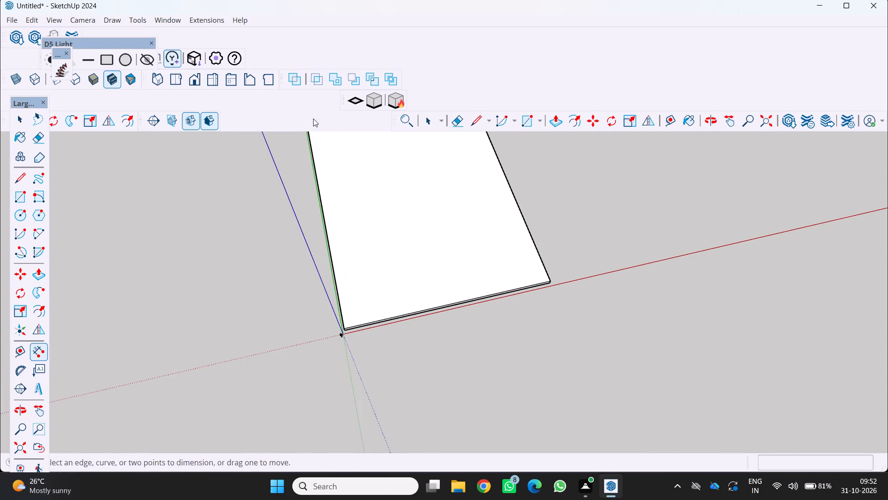
# Draw a line about 228' long across the slab's top, just inside the green-axis edge, from the far edge to the near edge.
pyautogui.moveTo(354, 188); pyautogui.dragTo(296, 120, button='middle')
pyautogui.middleClick(299, 121)
pyautogui.scroll(12, 343, 141)
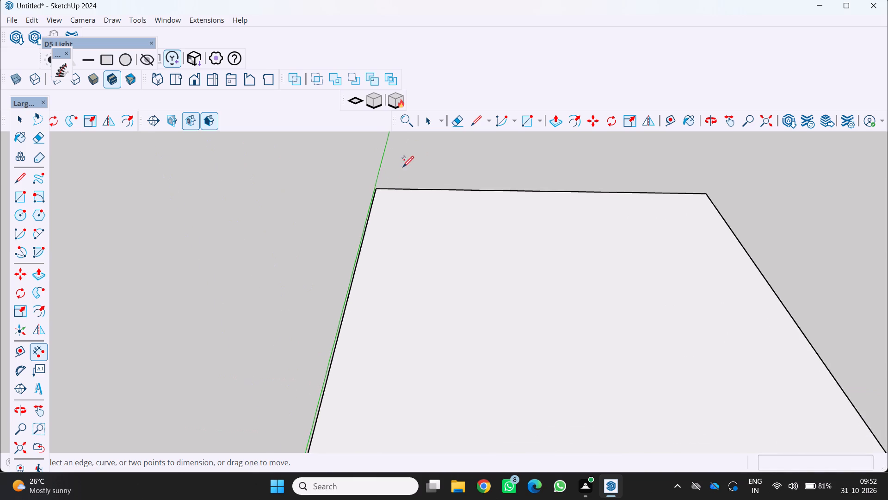
pyautogui.scroll(5, 403, 166)
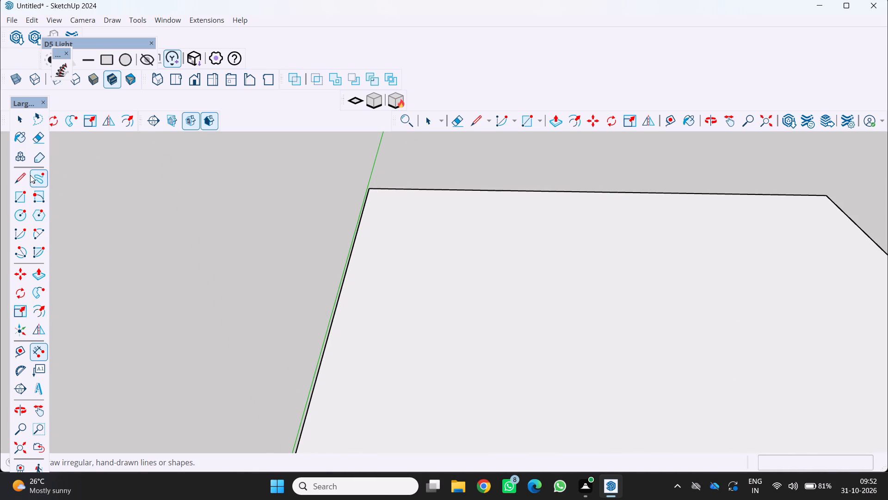
pyautogui.click(19, 181)
pyautogui.scroll(2, 415, 211)
pyautogui.scroll(8, 347, 164)
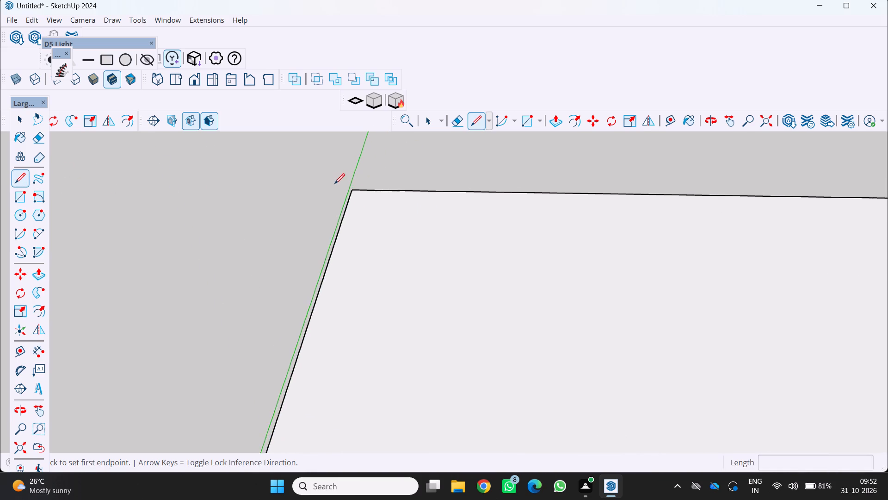
pyautogui.scroll(7, 334, 184)
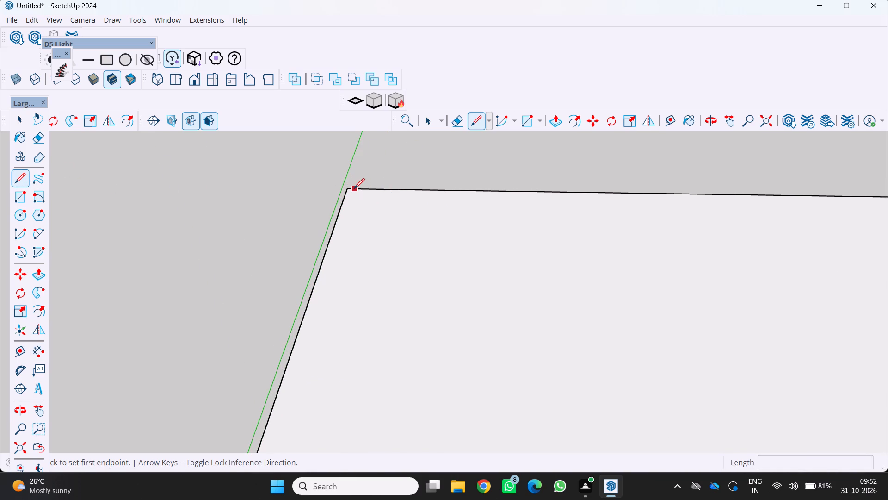
pyautogui.moveTo(354, 188); pyautogui.dragTo(353, 194)
pyautogui.scroll(-20, 344, 227)
pyautogui.scroll(-7, 344, 227)
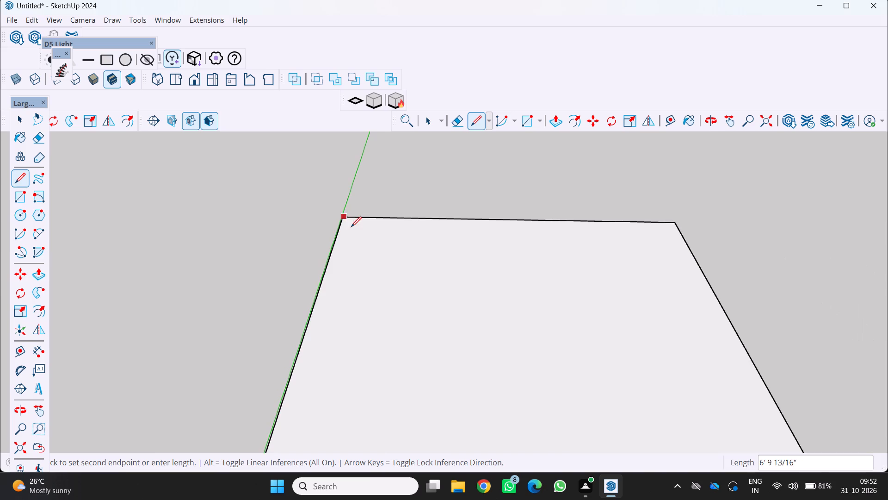
pyautogui.scroll(-4, 351, 227)
pyautogui.scroll(-6, 339, 275)
pyautogui.scroll(9, 339, 358)
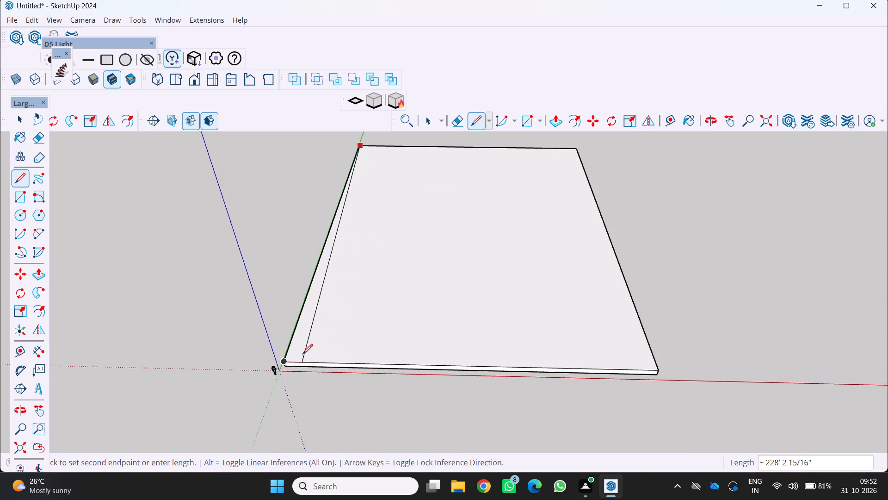
pyautogui.scroll(9, 301, 354)
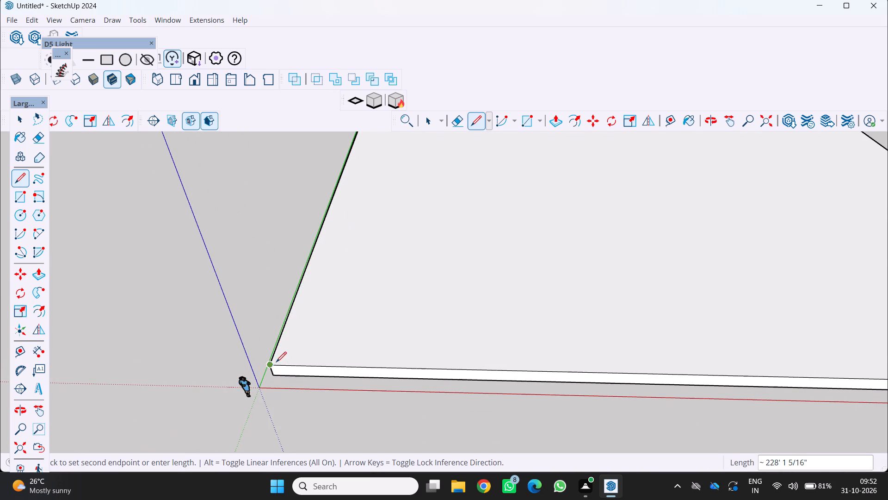
pyautogui.click(277, 365)
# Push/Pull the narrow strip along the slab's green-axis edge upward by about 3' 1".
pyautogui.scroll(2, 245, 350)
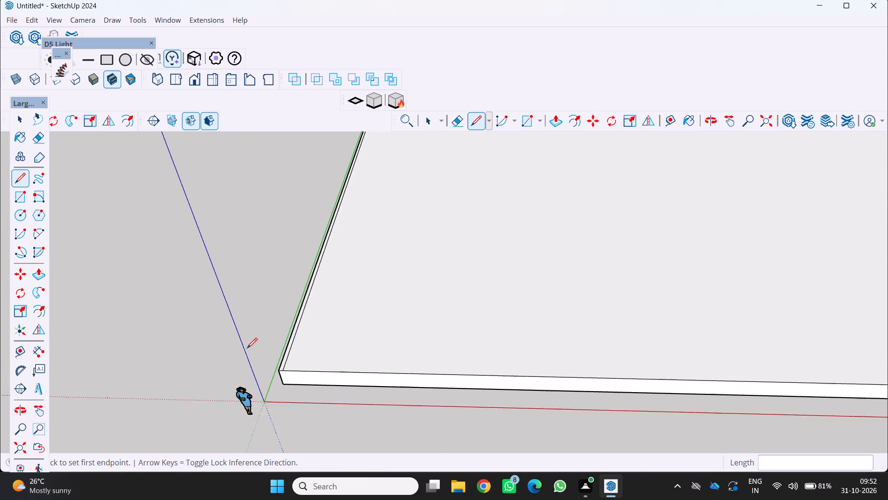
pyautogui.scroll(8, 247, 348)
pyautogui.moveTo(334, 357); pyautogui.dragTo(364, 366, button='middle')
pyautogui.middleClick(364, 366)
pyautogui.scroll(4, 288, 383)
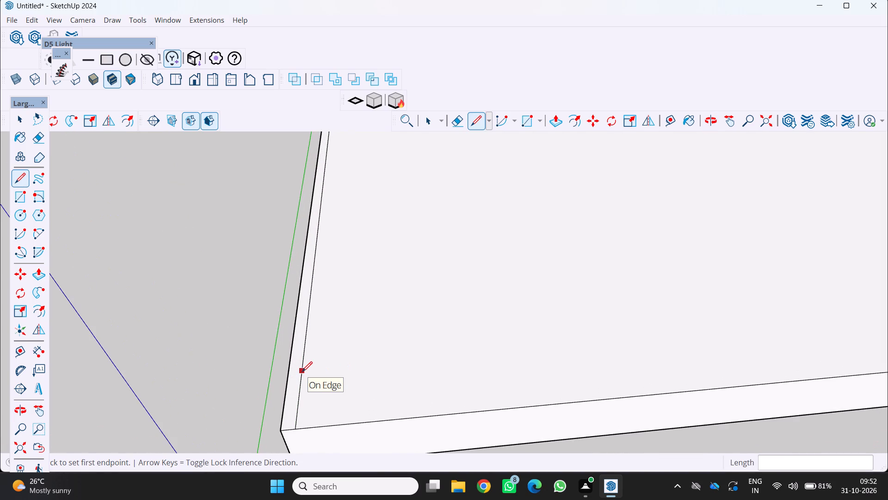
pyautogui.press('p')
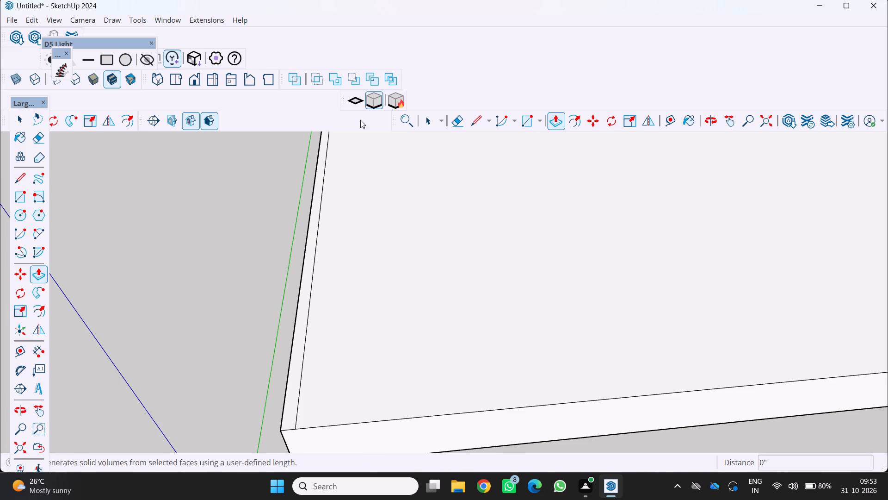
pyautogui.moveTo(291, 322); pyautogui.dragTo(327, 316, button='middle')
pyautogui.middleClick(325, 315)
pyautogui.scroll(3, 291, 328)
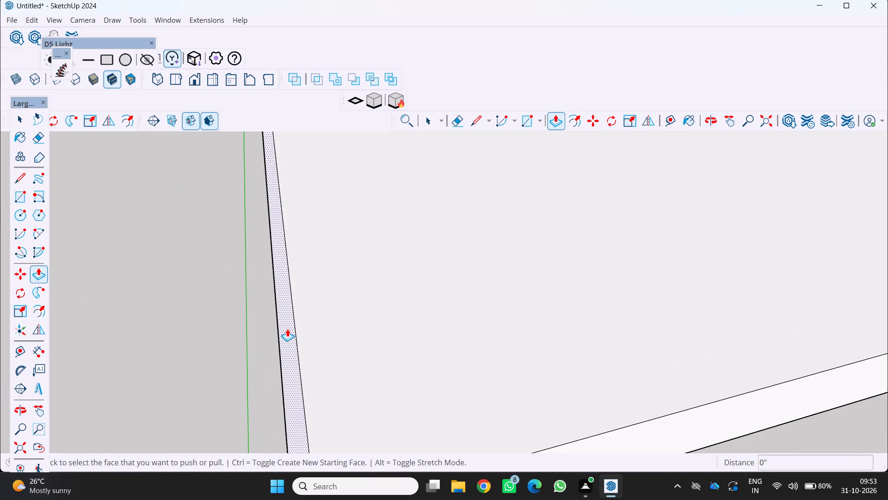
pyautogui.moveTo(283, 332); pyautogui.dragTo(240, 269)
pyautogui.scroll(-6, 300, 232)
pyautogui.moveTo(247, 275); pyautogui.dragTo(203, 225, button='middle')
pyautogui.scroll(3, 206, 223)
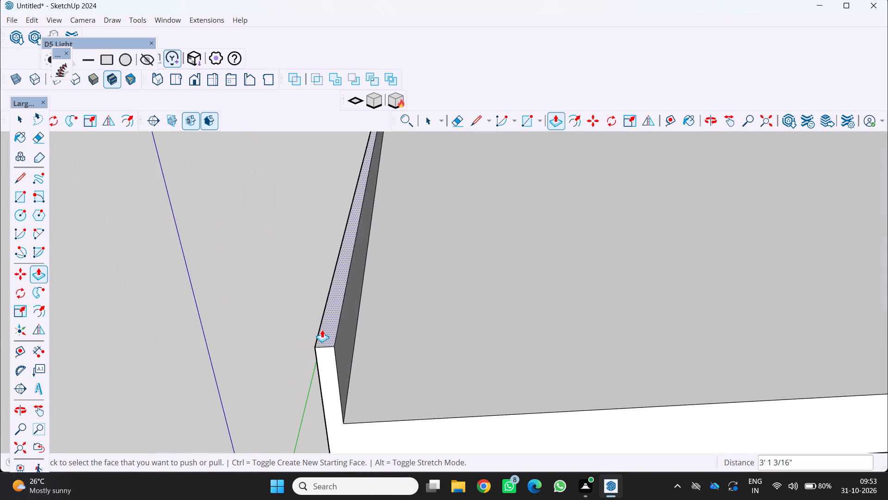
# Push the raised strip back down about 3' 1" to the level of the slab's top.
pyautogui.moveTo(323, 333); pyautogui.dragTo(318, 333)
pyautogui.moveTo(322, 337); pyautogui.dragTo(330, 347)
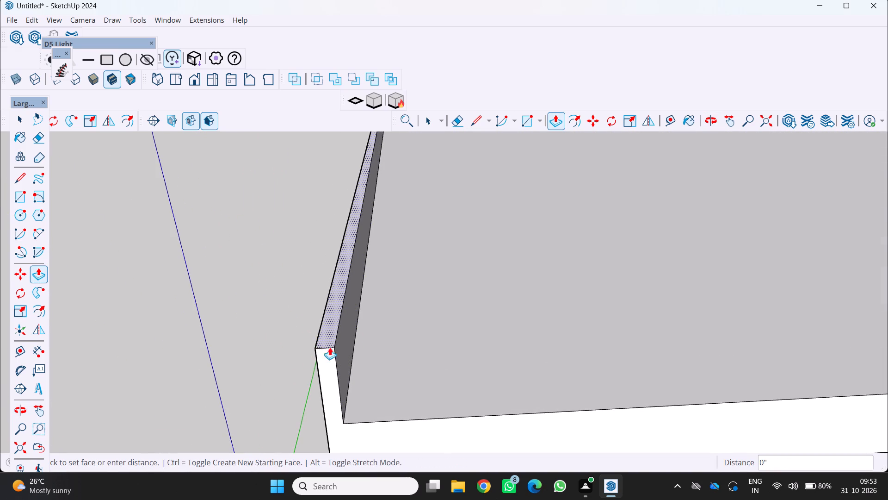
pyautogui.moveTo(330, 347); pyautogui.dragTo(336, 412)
# Push/Pull the narrow strip along the green-axis edge by a distance of 10'.
pyautogui.scroll(5, 334, 406)
pyautogui.moveTo(346, 426); pyautogui.dragTo(388, 351, button='middle')
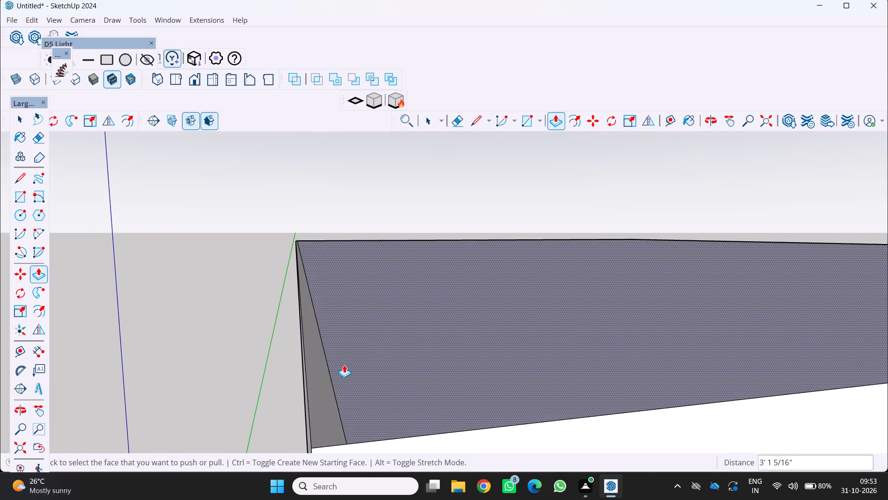
pyautogui.scroll(4, 335, 398)
pyautogui.click(320, 377)
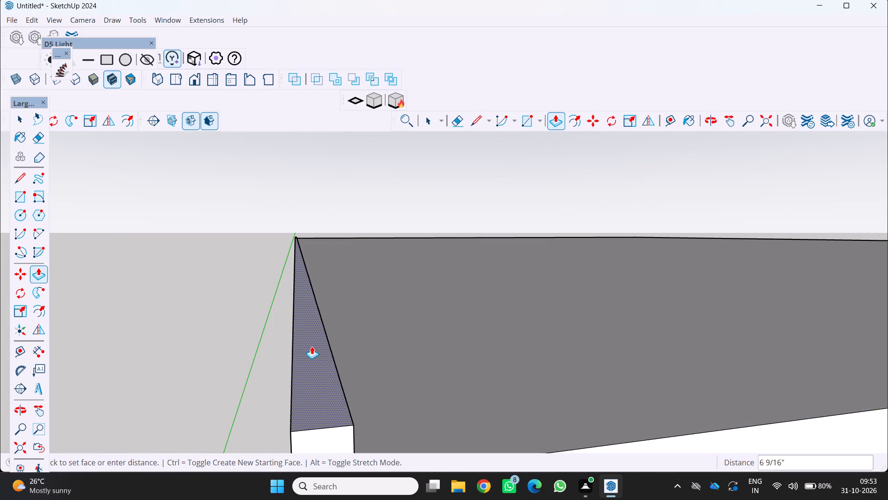
pyautogui.press('1')
pyautogui.press('0')
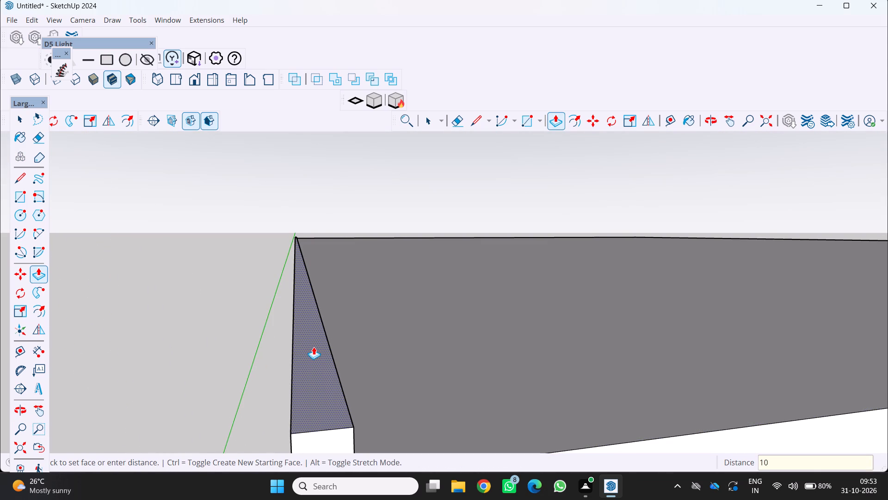
pyautogui.press("'")
pyautogui.press('Return')
pyautogui.scroll(-6, 610, 440)
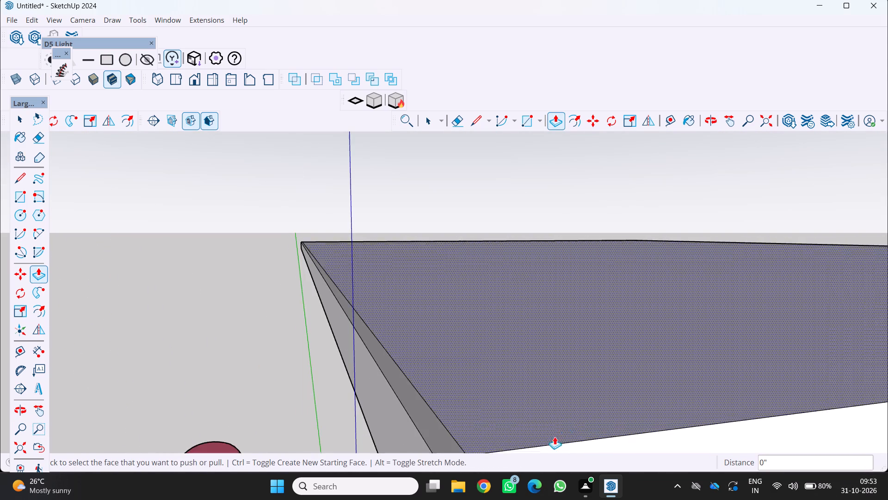
# Push/Pull the narrow strip along the slab's green-axis edge upward by 10' to form a wall.
pyautogui.scroll(-7, 446, 444)
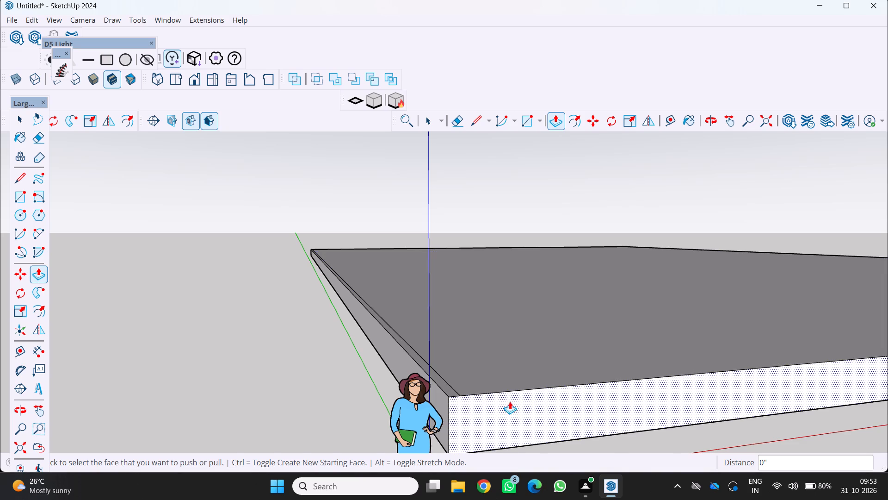
pyautogui.scroll(-2, 549, 411)
pyautogui.moveTo(560, 398); pyautogui.dragTo(317, 384, button='middle')
pyautogui.moveTo(325, 380); pyautogui.dragTo(344, 367, button='middle')
pyautogui.scroll(4, 474, 350)
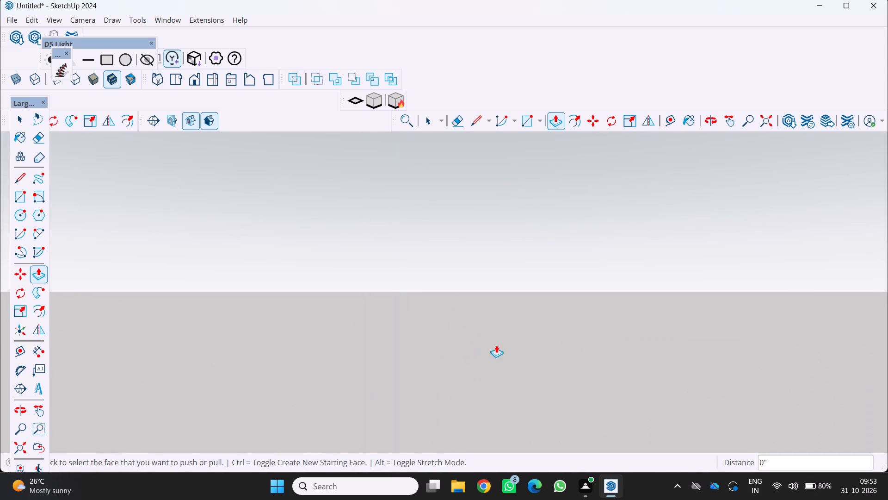
pyautogui.moveTo(513, 356); pyautogui.dragTo(633, 345, button='middle')
pyautogui.scroll(1, 513, 356)
pyautogui.middleClick(633, 345)
pyautogui.scroll(-12, 632, 345)
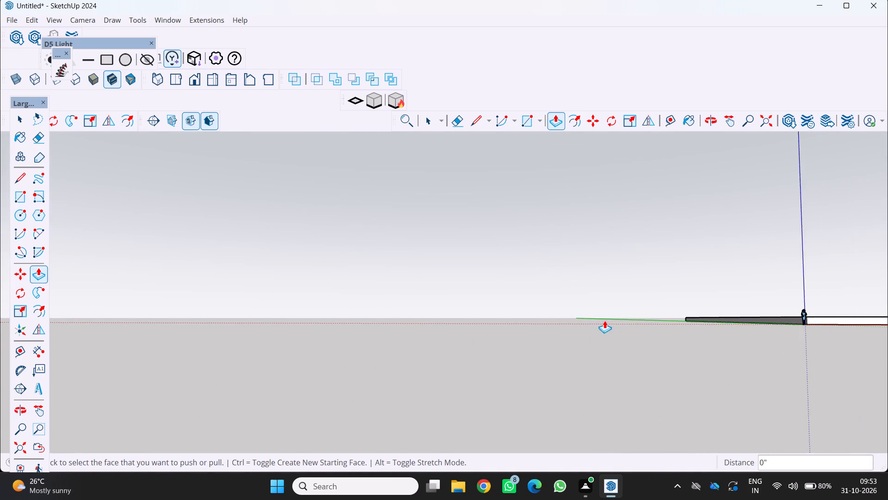
pyautogui.scroll(-3, 604, 322)
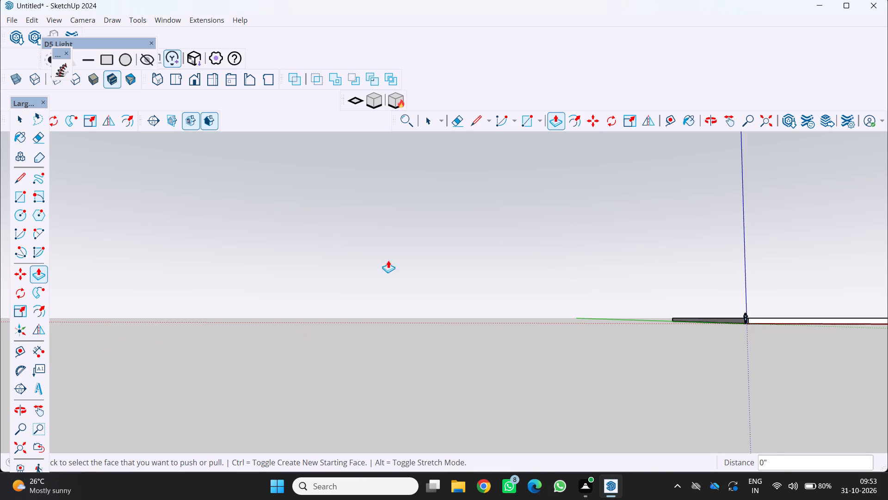
pyautogui.scroll(-4, 861, 244)
pyautogui.scroll(1, 830, 265)
pyautogui.moveTo(830, 281); pyautogui.dragTo(572, 381, button='middle')
pyautogui.scroll(-5, 602, 346)
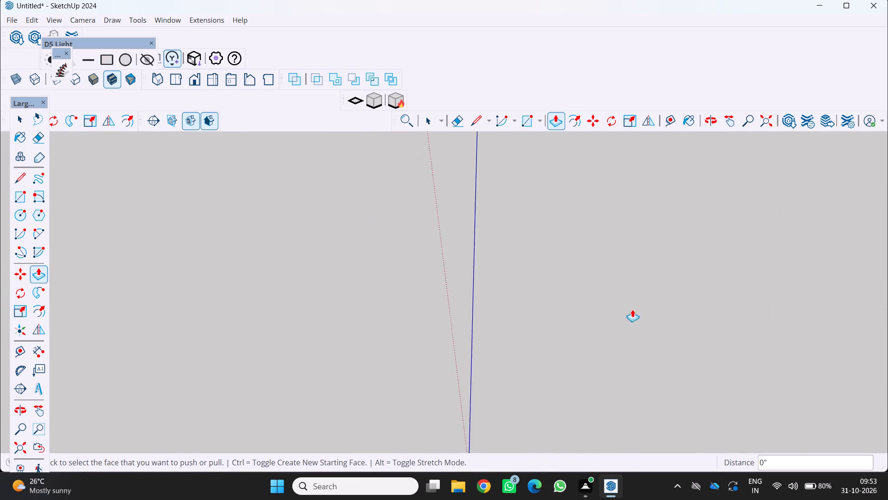
pyautogui.scroll(-12, 632, 309)
pyautogui.scroll(7, 590, 372)
pyautogui.moveTo(587, 387); pyautogui.dragTo(709, 398, button='middle')
pyautogui.moveTo(725, 396); pyautogui.dragTo(755, 389, button='middle')
pyautogui.scroll(1, 573, 307)
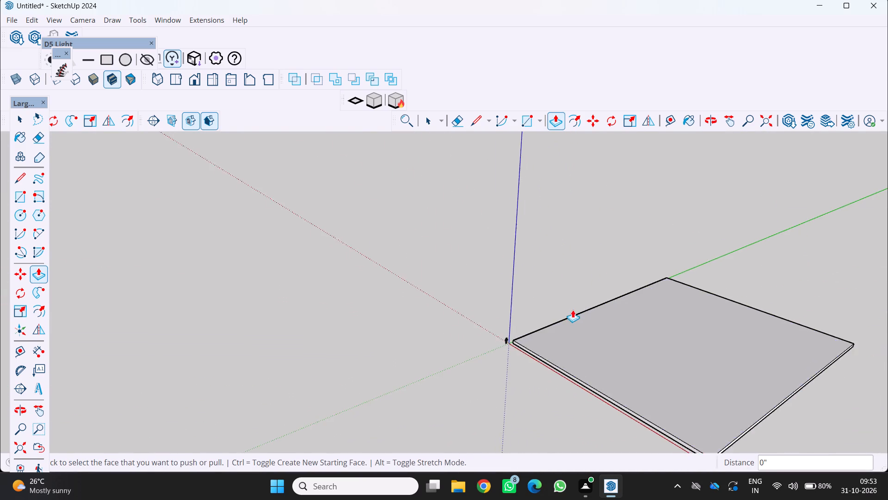
pyautogui.scroll(6, 573, 310)
pyautogui.scroll(2, 604, 340)
pyautogui.moveTo(526, 304); pyautogui.dragTo(681, 403, button='middle')
pyautogui.scroll(1, 591, 362)
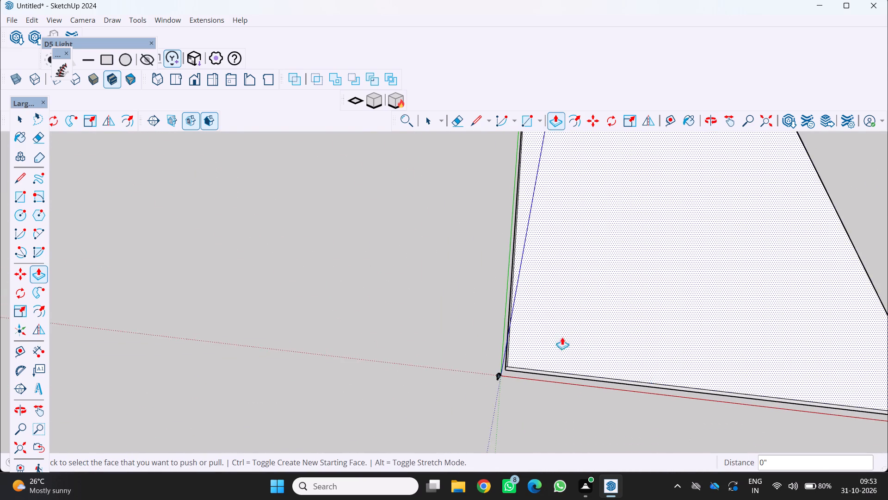
pyautogui.scroll(3, 531, 331)
pyautogui.scroll(10, 382, 350)
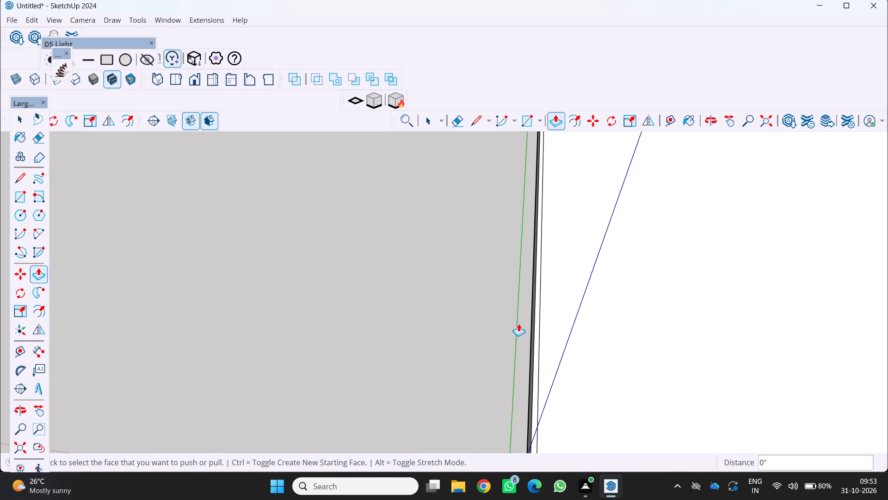
pyautogui.scroll(3, 538, 312)
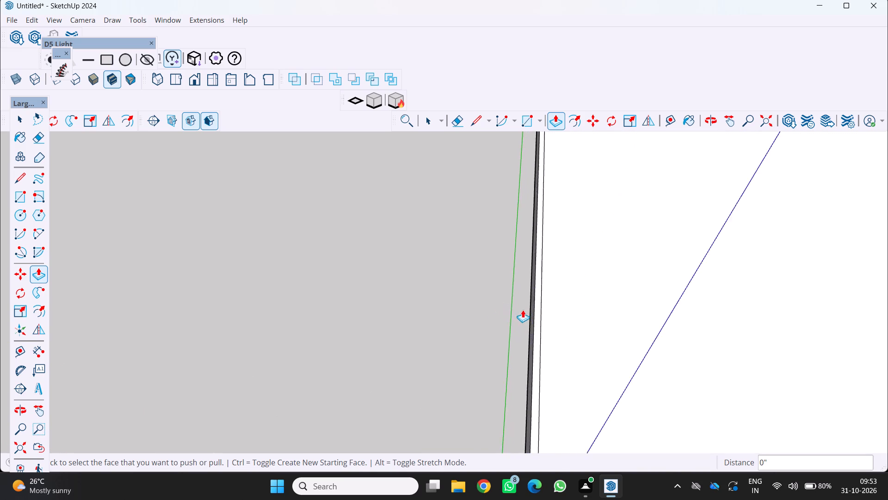
pyautogui.scroll(7, 523, 310)
pyautogui.click(544, 310)
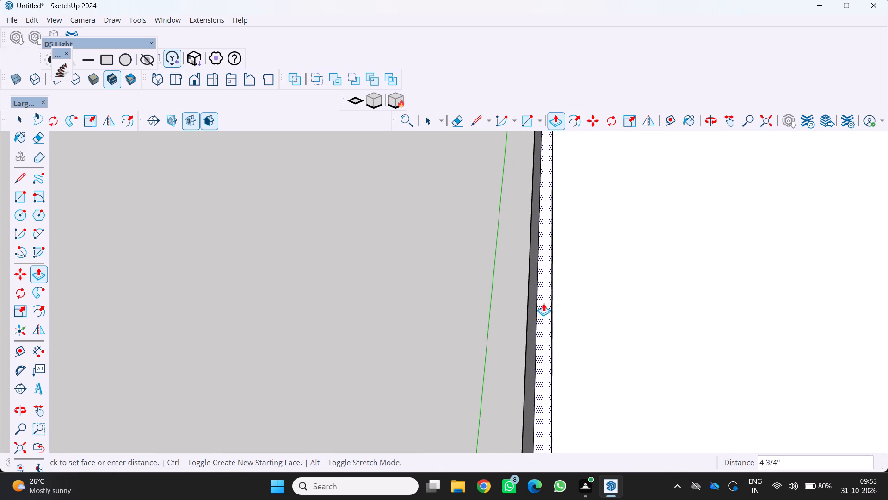
pyautogui.scroll(-18, 545, 301)
pyautogui.scroll(-6, 560, 276)
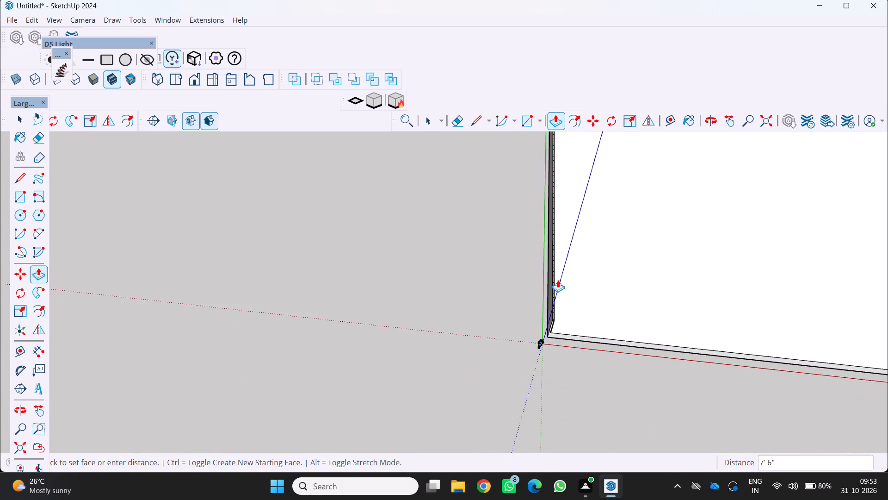
pyautogui.press('1')
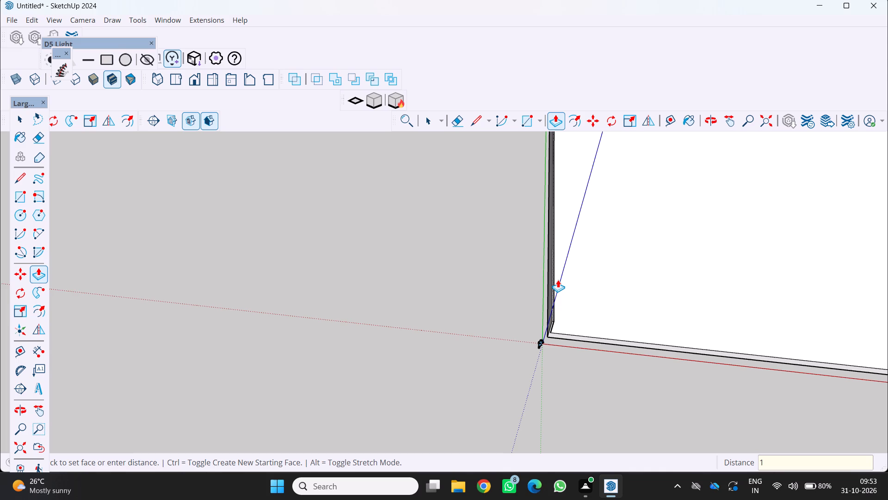
pyautogui.press('0')
pyautogui.press("'")
pyautogui.press('Return')
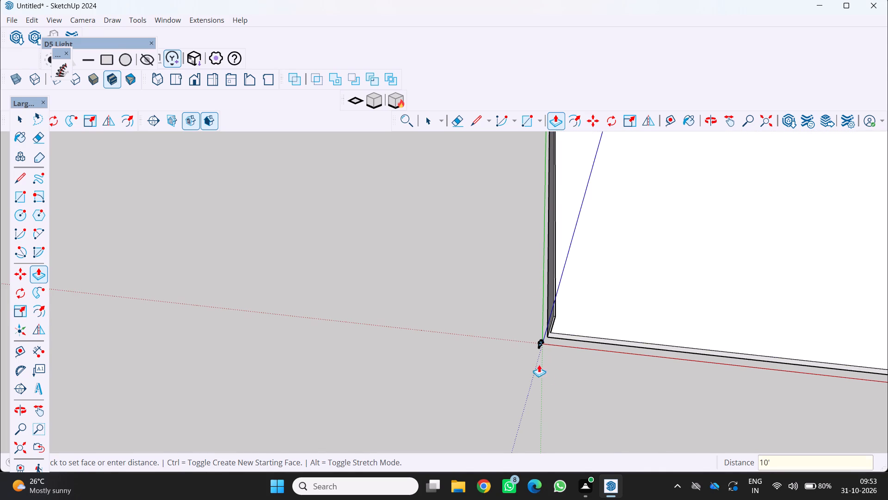
# Push the slab's side face along the red axis inward by about 35' 5", away from the origin.
pyautogui.scroll(-3, 540, 366)
pyautogui.moveTo(468, 328); pyautogui.dragTo(383, 293, button='middle')
pyautogui.scroll(1, 383, 294)
pyautogui.moveTo(385, 294); pyautogui.dragTo(391, 297, button='middle')
pyautogui.scroll(4, 665, 413)
pyautogui.moveTo(632, 409); pyautogui.dragTo(674, 365, button='middle')
pyautogui.scroll(1, 636, 406)
pyautogui.middleClick(674, 365)
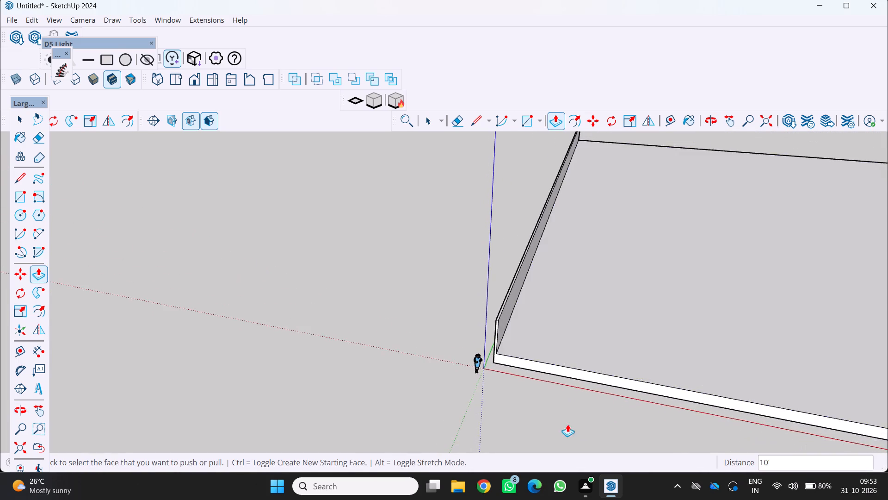
pyautogui.scroll(8, 471, 433)
pyautogui.scroll(1, 447, 373)
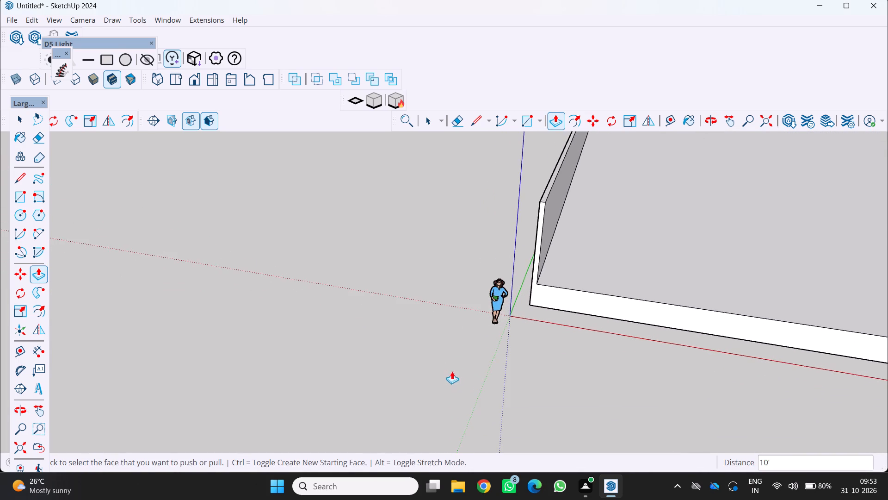
pyautogui.scroll(2, 472, 385)
pyautogui.scroll(-5, 521, 418)
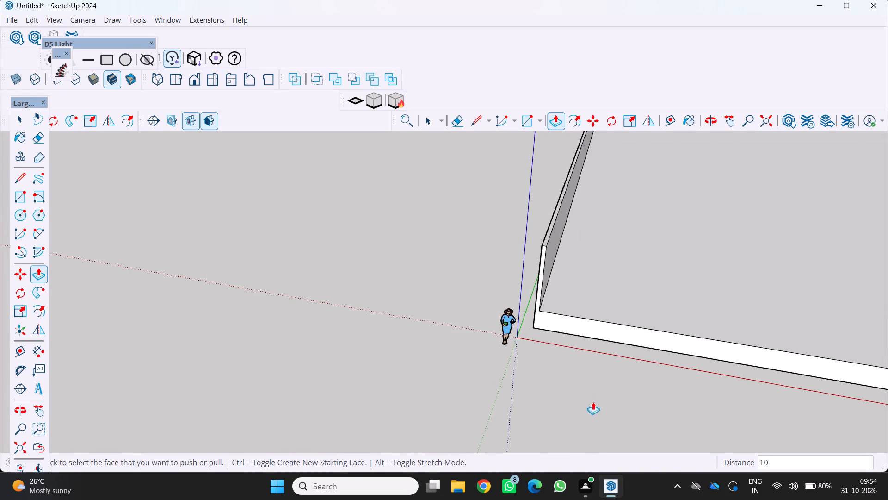
pyautogui.scroll(-2, 604, 394)
pyautogui.moveTo(587, 341); pyautogui.dragTo(513, 325, button='middle')
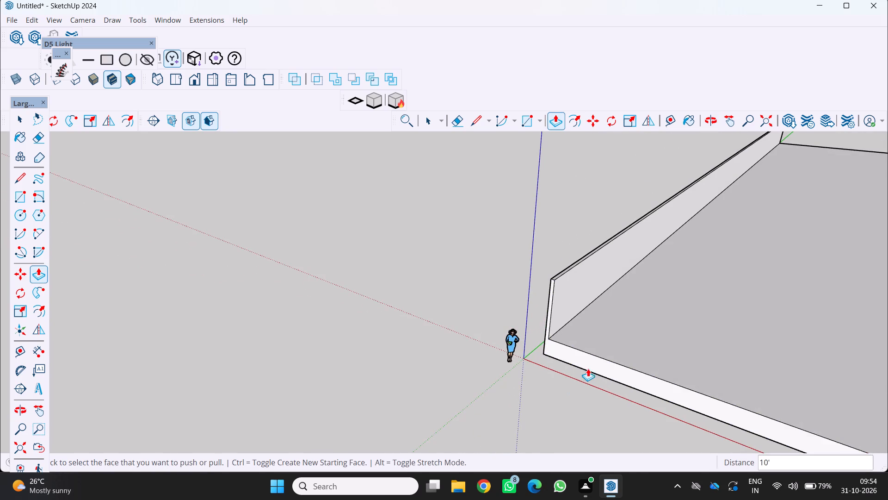
pyautogui.scroll(1, 589, 367)
pyautogui.moveTo(600, 361); pyautogui.dragTo(730, 301)
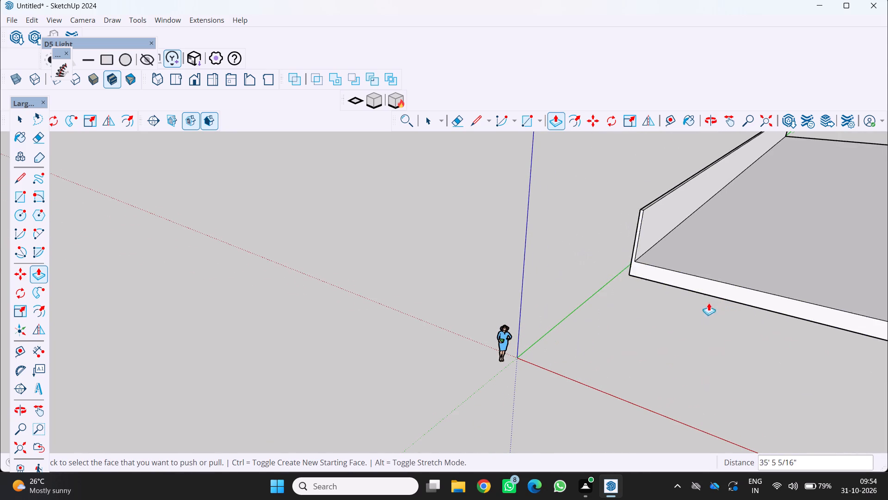
# Push the slab's side face opposite the raised wall inward toward the wall by about 51' 2".
pyautogui.scroll(-11, 708, 303)
pyautogui.moveTo(701, 305); pyautogui.dragTo(771, 301, button='middle')
pyautogui.scroll(2, 760, 290)
pyautogui.scroll(-6, 745, 295)
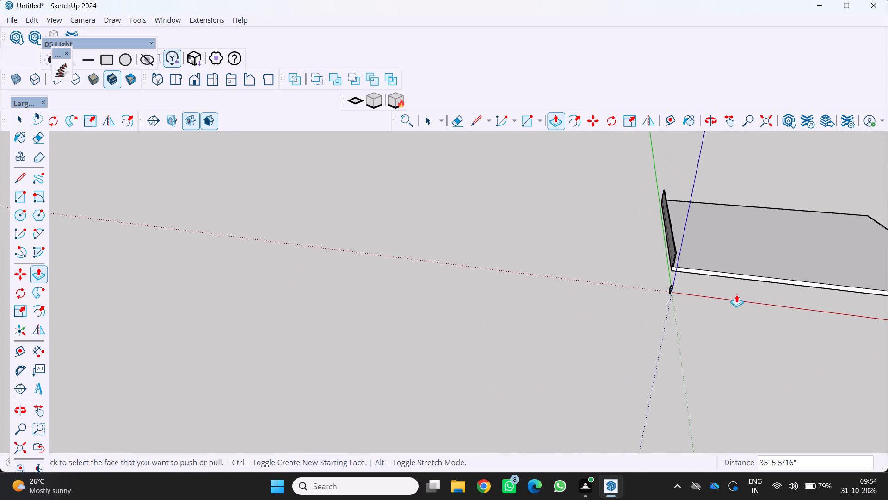
pyautogui.moveTo(726, 297); pyautogui.dragTo(672, 292, button='middle')
pyautogui.scroll(-11, 670, 292)
pyautogui.scroll(6, 809, 322)
pyautogui.moveTo(846, 333); pyautogui.dragTo(751, 306, button='middle')
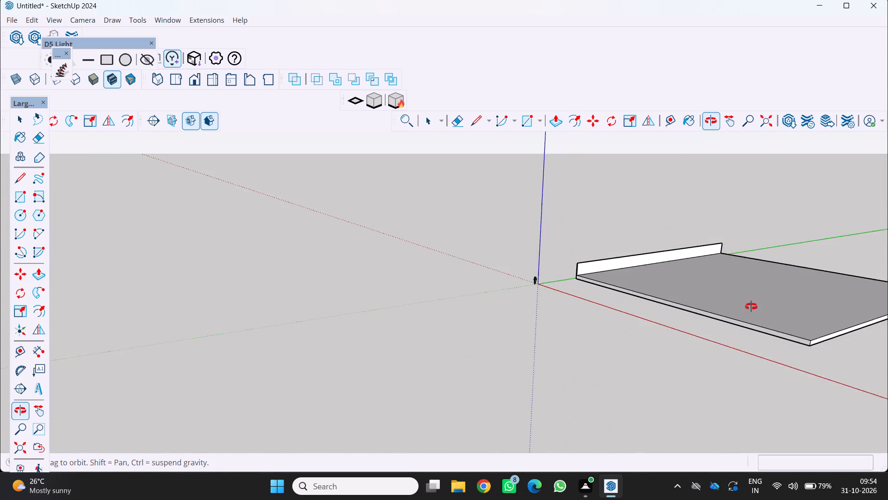
pyautogui.moveTo(751, 306); pyautogui.dragTo(749, 306, button='middle')
pyautogui.scroll(3, 789, 364)
pyautogui.scroll(-6, 822, 353)
pyautogui.moveTo(827, 358); pyautogui.dragTo(887, 325, button='middle')
pyautogui.moveTo(887, 316); pyautogui.dragTo(885, 307, button='middle')
pyautogui.scroll(2, 870, 310)
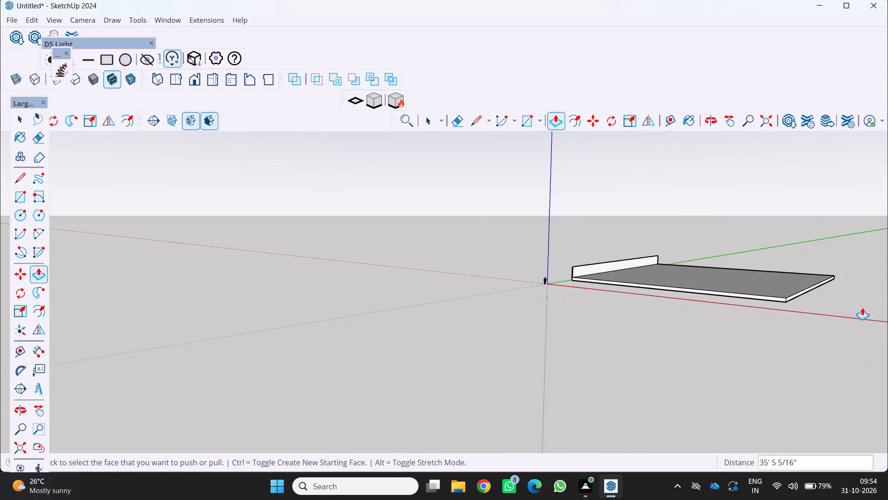
pyautogui.scroll(17, 862, 307)
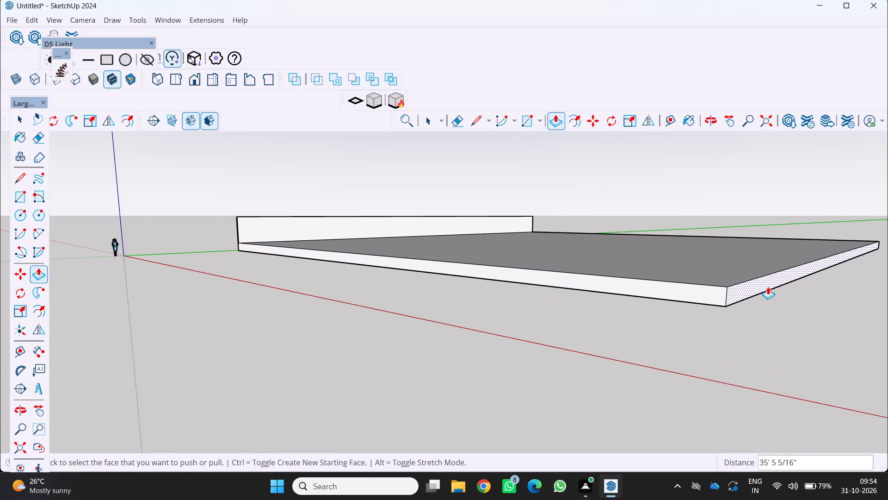
pyautogui.moveTo(741, 284); pyautogui.dragTo(493, 260)
# Pull the slab's side face nearest the red axis outward toward the axis by about 22' 5".
pyautogui.scroll(-1, 504, 268)
pyautogui.moveTo(505, 270); pyautogui.dragTo(721, 317, button='middle')
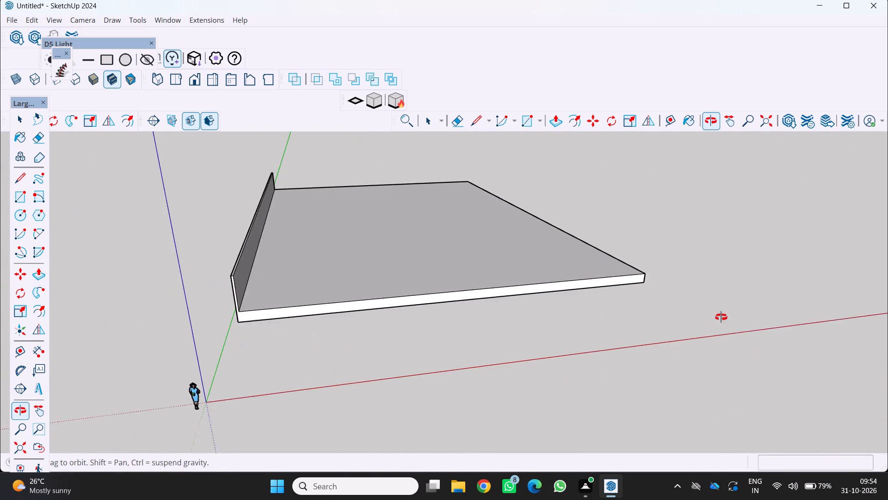
pyautogui.moveTo(721, 317); pyautogui.dragTo(711, 318, button='middle')
pyautogui.middleClick(707, 319)
pyautogui.middleClick(698, 322)
pyautogui.scroll(-6, 698, 322)
pyautogui.middleClick(695, 322)
pyautogui.scroll(-4, 581, 314)
pyautogui.moveTo(572, 314); pyautogui.dragTo(398, 348, button='middle')
pyautogui.scroll(1, 572, 314)
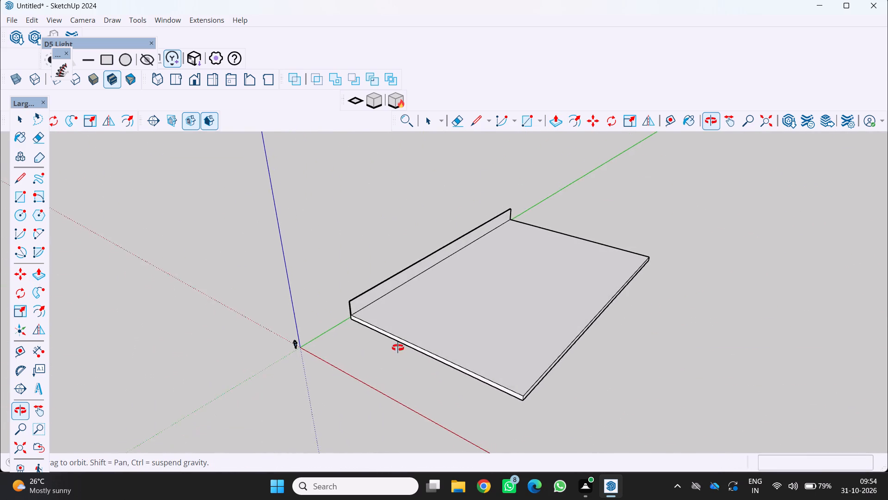
pyautogui.moveTo(398, 348); pyautogui.dragTo(399, 351, button='middle')
pyautogui.middleClick(401, 353)
pyautogui.scroll(11, 442, 360)
pyautogui.moveTo(440, 370); pyautogui.dragTo(543, 335, button='middle')
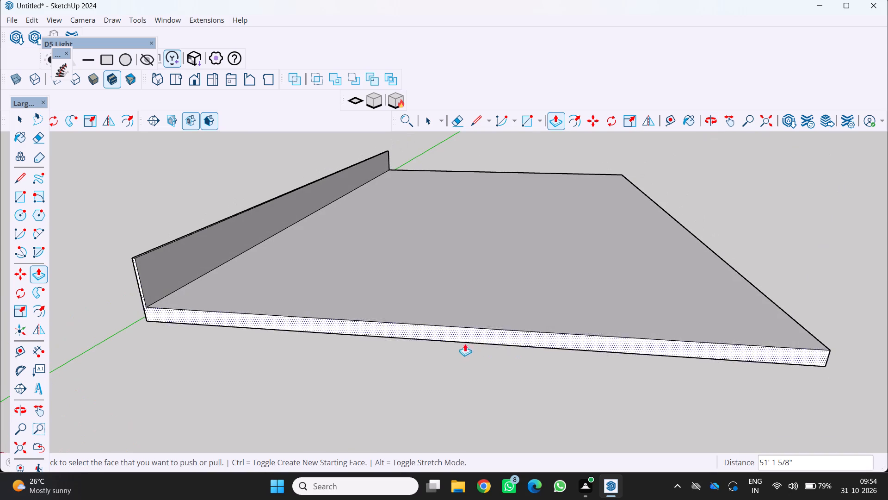
pyautogui.moveTo(464, 335); pyautogui.dragTo(404, 387)
# Push the slab's far end face on the green axis inward toward the origin by about 6' 10".
pyautogui.scroll(-10, 399, 380)
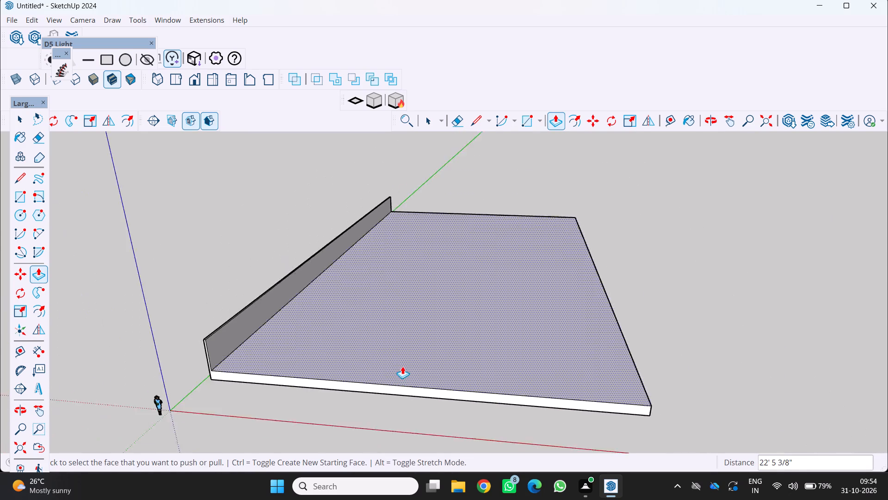
pyautogui.scroll(-3, 402, 366)
pyautogui.moveTo(430, 359); pyautogui.dragTo(318, 362, button='middle')
pyautogui.scroll(1, 430, 359)
pyautogui.scroll(-5, 317, 362)
pyautogui.moveTo(543, 325); pyautogui.dragTo(429, 339, button='middle')
pyautogui.middleClick(428, 340)
pyautogui.scroll(1, 674, 293)
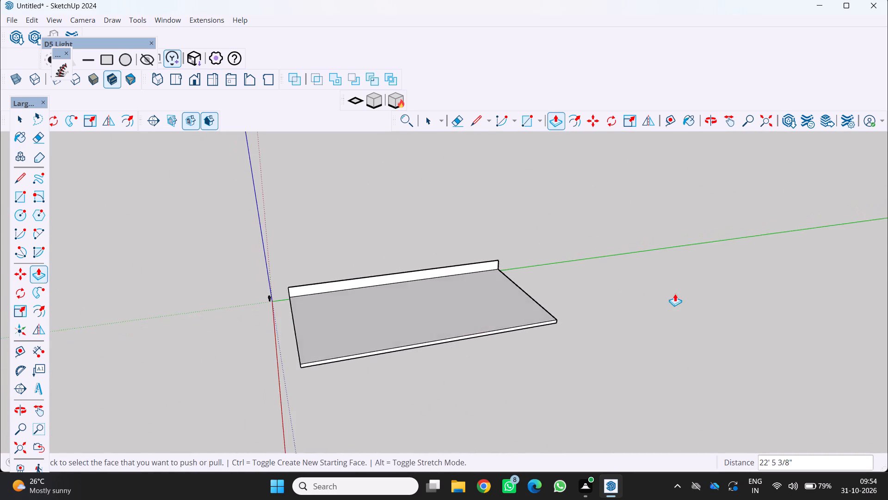
pyautogui.scroll(1, 675, 294)
pyautogui.moveTo(662, 298); pyautogui.dragTo(501, 331, button='middle')
pyautogui.moveTo(500, 331); pyautogui.dragTo(490, 316, button='middle')
pyautogui.scroll(8, 489, 316)
pyautogui.moveTo(508, 331); pyautogui.dragTo(477, 306, button='middle')
pyautogui.middleClick(477, 306)
pyautogui.middleClick(476, 306)
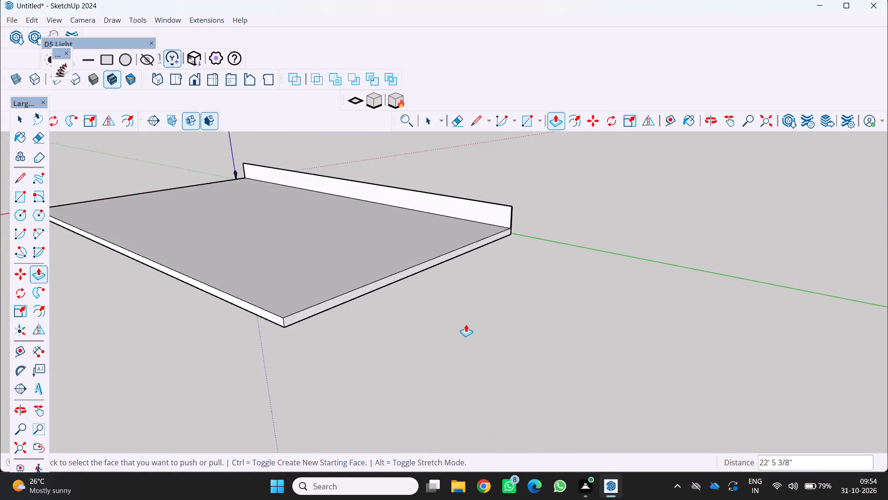
pyautogui.scroll(-7, 467, 324)
pyautogui.scroll(5, 433, 273)
pyautogui.moveTo(425, 300); pyautogui.dragTo(356, 288, button='middle')
pyautogui.middleClick(355, 291)
pyautogui.middleClick(353, 294)
pyautogui.scroll(7, 422, 254)
pyautogui.scroll(3, 468, 371)
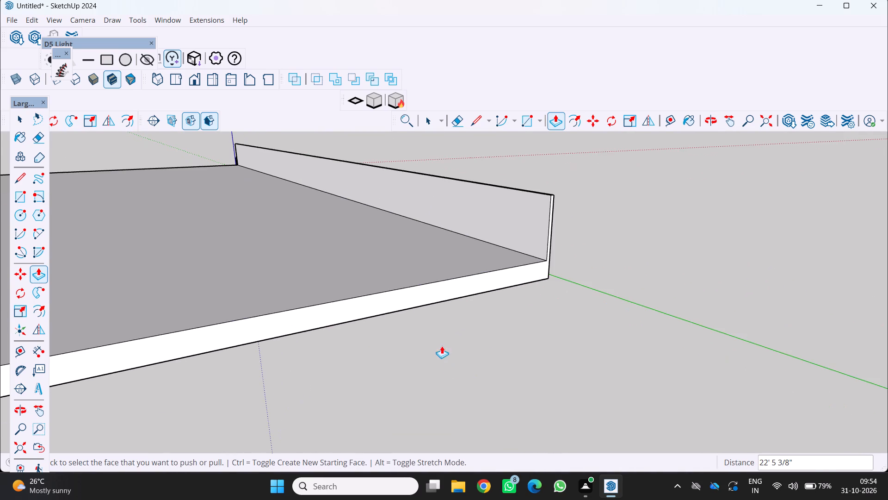
pyautogui.moveTo(438, 293); pyautogui.dragTo(422, 257)
# Push the slab's far end face on the green axis inward by a further 14' 10" or so.
pyautogui.scroll(-10, 435, 280)
pyautogui.moveTo(464, 303); pyautogui.dragTo(671, 260, button='middle')
pyautogui.scroll(4, 533, 322)
pyautogui.moveTo(531, 331); pyautogui.dragTo(388, 425, button='middle')
pyautogui.scroll(1, 395, 426)
pyautogui.scroll(-5, 439, 356)
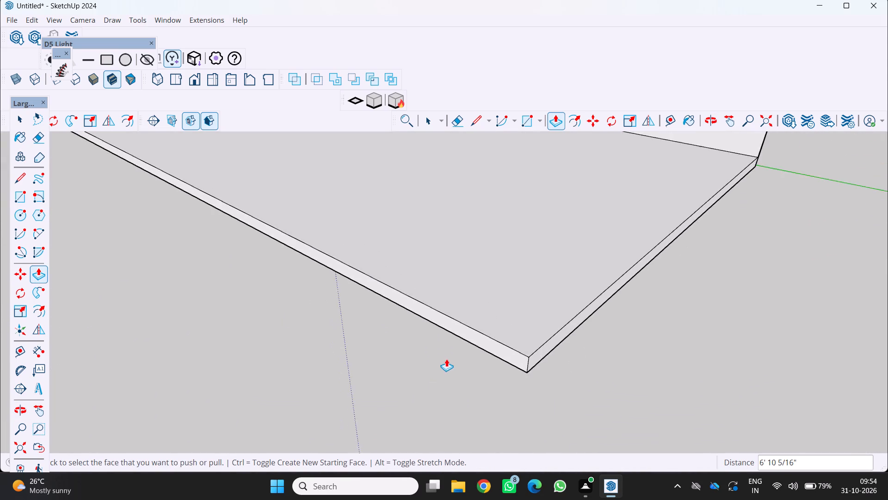
pyautogui.scroll(-7, 446, 359)
pyautogui.moveTo(448, 365); pyautogui.dragTo(426, 302, button='middle')
pyautogui.scroll(5, 461, 293)
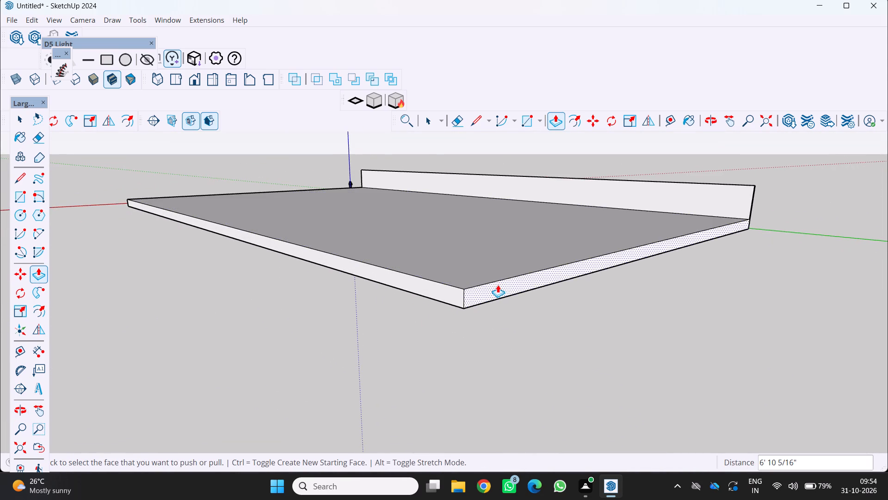
pyautogui.moveTo(497, 285); pyautogui.dragTo(437, 258)
# Push/Pull the slab's top face upward by about 1' 3".
pyautogui.scroll(-8, 436, 284)
pyautogui.moveTo(438, 297); pyautogui.dragTo(547, 299, button='middle')
pyautogui.middleClick(547, 299)
pyautogui.middleClick(547, 299)
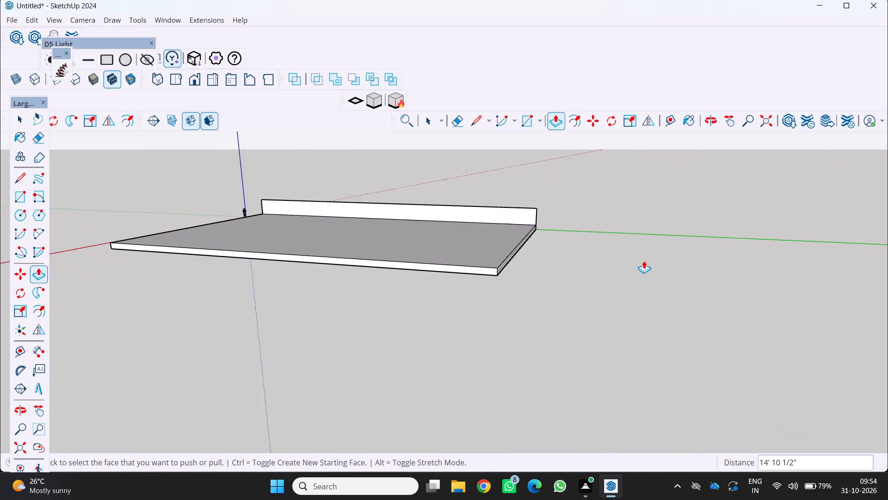
pyautogui.scroll(4, 647, 257)
pyautogui.moveTo(414, 273); pyautogui.dragTo(404, 266)
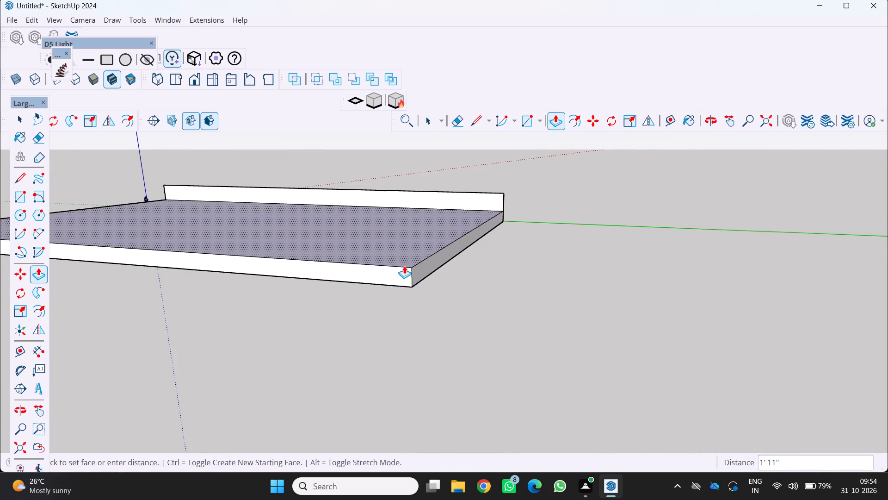
pyautogui.moveTo(404, 266); pyautogui.dragTo(402, 269)
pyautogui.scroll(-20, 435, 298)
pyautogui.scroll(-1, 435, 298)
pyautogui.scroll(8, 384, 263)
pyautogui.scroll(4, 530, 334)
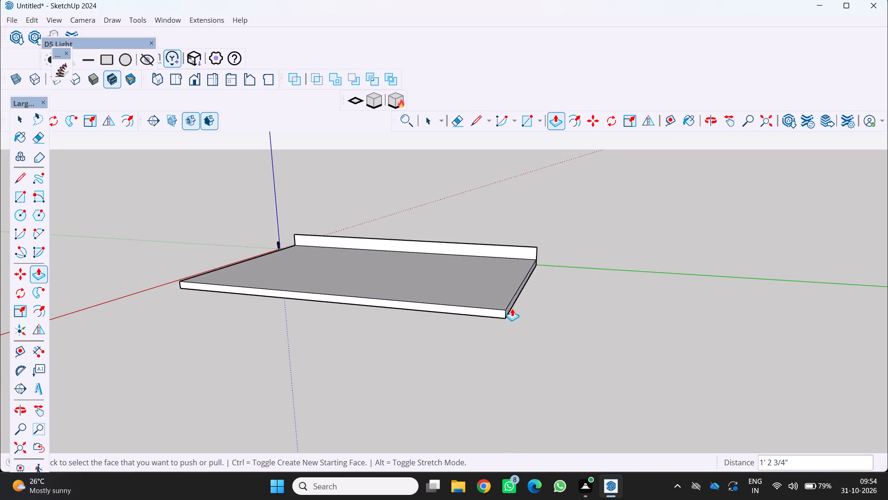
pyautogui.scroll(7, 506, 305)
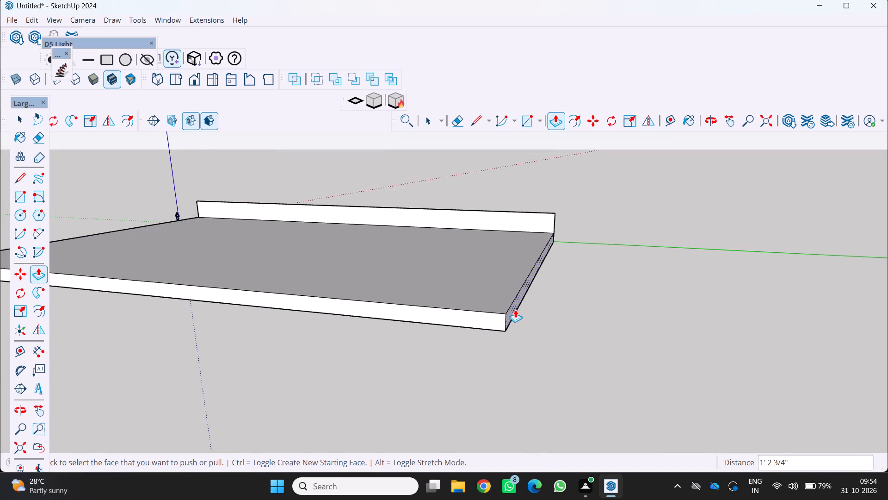
# Push the slab's far end face on the green axis inward toward the origin by about 54' 7".
pyautogui.moveTo(515, 309); pyautogui.dragTo(325, 276)
# Push the slab's long side face opposite the wall inward toward the wall by about 22' 10".
pyautogui.scroll(-6, 336, 286)
pyautogui.middleClick(338, 289)
pyautogui.moveTo(346, 291); pyautogui.dragTo(639, 305, button='middle')
pyautogui.moveTo(648, 306); pyautogui.dragTo(656, 308, button='middle')
pyautogui.scroll(-5, 667, 309)
pyautogui.scroll(7, 635, 351)
pyautogui.scroll(4, 586, 357)
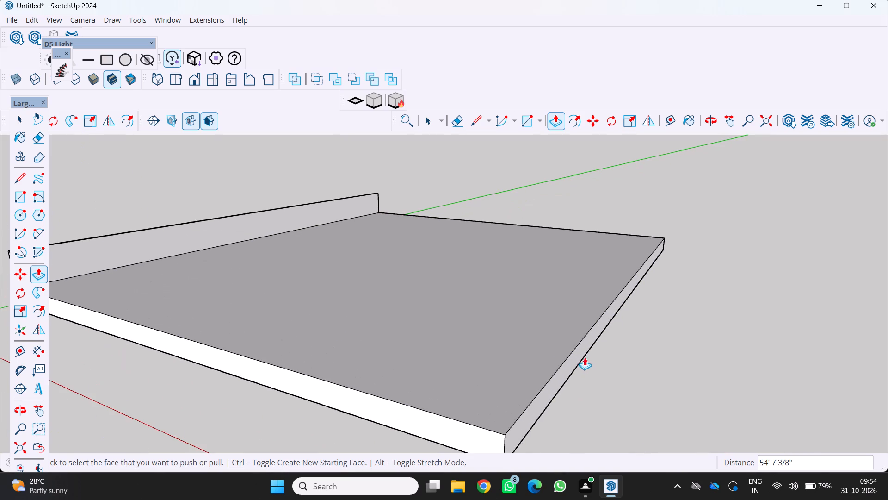
pyautogui.moveTo(578, 348); pyautogui.dragTo(464, 295)
# Push the slab's top face down by about 2' 1" to thin the slab.
pyautogui.scroll(-6, 475, 328)
pyautogui.moveTo(477, 333); pyautogui.dragTo(581, 309, button='middle')
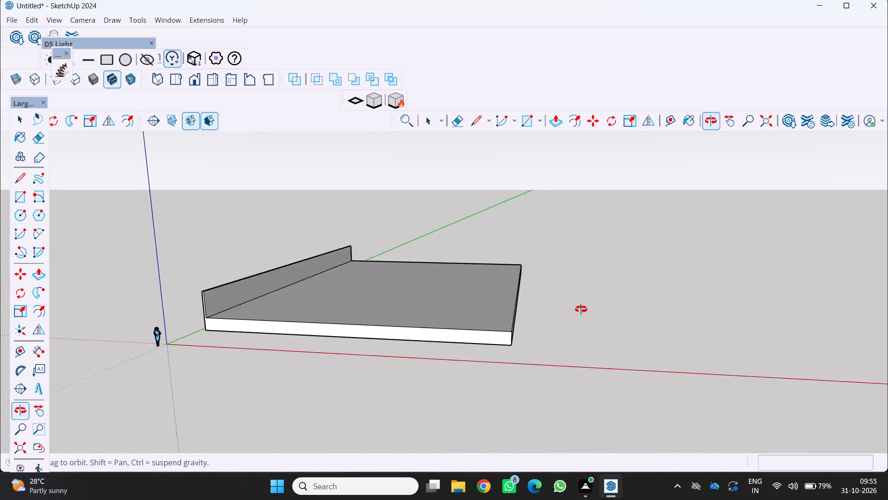
pyautogui.moveTo(581, 309); pyautogui.dragTo(582, 309, button='middle')
pyautogui.middleClick(583, 308)
pyautogui.scroll(3, 501, 337)
pyautogui.moveTo(506, 337); pyautogui.dragTo(547, 385, button='middle')
pyautogui.moveTo(548, 387); pyautogui.dragTo(554, 394, button='middle')
pyautogui.scroll(-4, 564, 406)
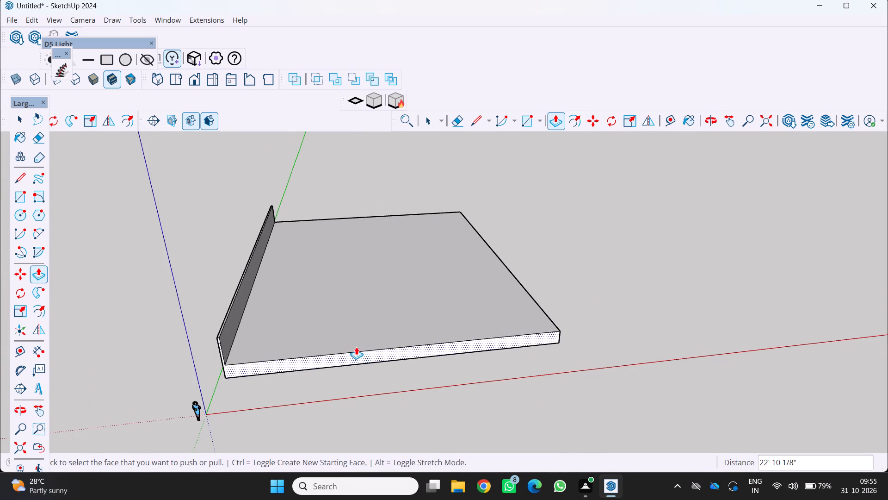
pyautogui.scroll(5, 231, 354)
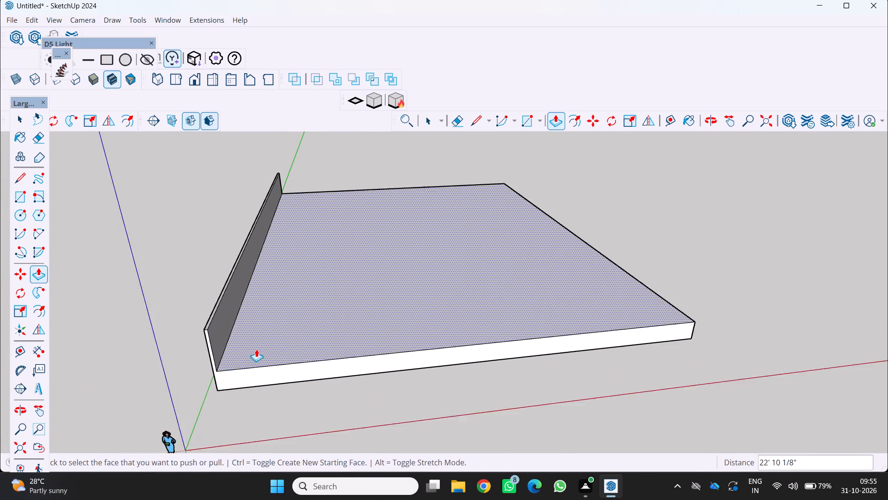
pyautogui.scroll(6, 256, 349)
pyautogui.moveTo(220, 370); pyautogui.dragTo(226, 384)
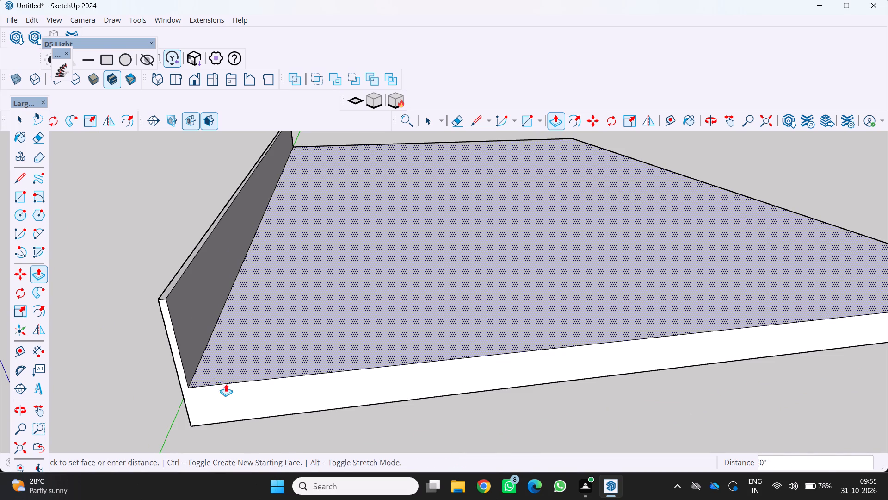
pyautogui.moveTo(226, 384); pyautogui.dragTo(229, 388)
# Examine the thinned slab and the wall from several sides to judge their proportions.
pyautogui.scroll(-9, 230, 362)
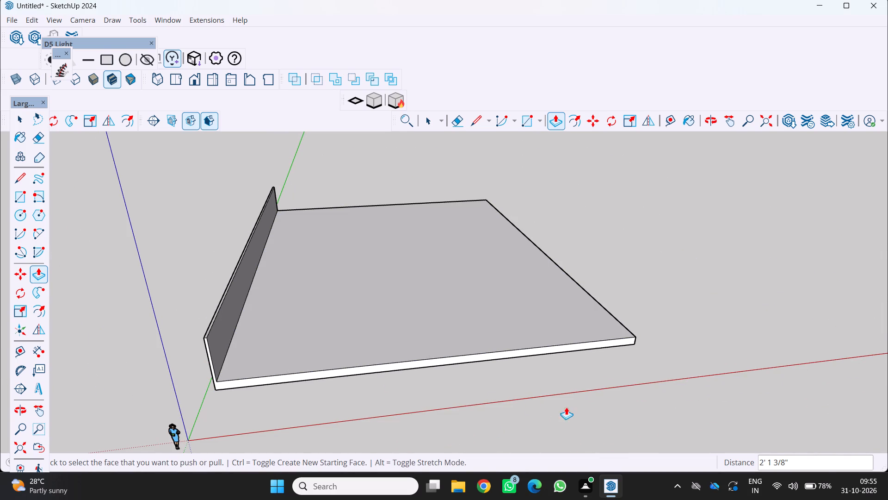
pyautogui.moveTo(630, 363); pyautogui.dragTo(456, 323, button='middle')
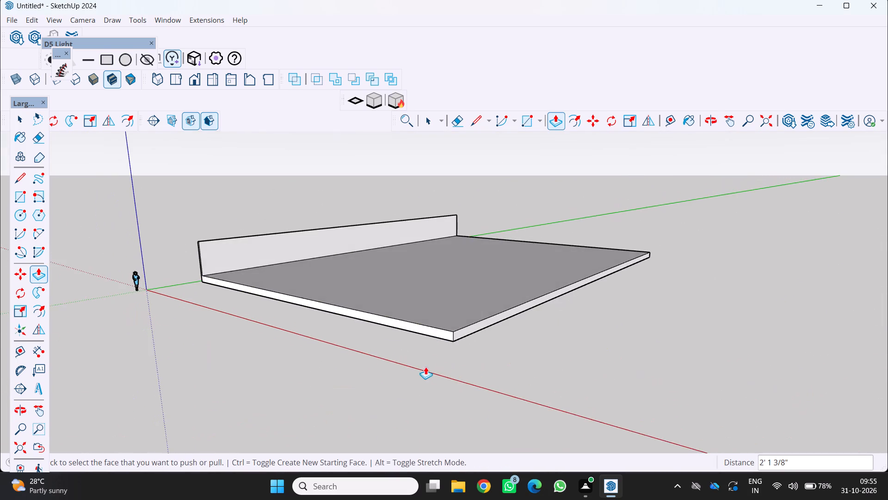
pyautogui.scroll(2, 436, 362)
pyautogui.moveTo(459, 370); pyautogui.dragTo(652, 397, button='middle')
pyautogui.middleClick(655, 395)
pyautogui.scroll(2, 664, 371)
pyautogui.scroll(-6, 600, 377)
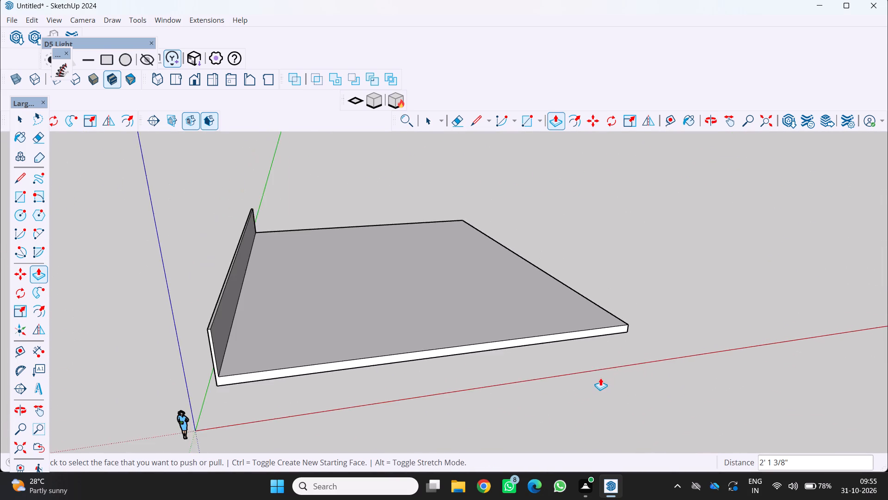
pyautogui.scroll(-3, 600, 378)
pyautogui.moveTo(590, 370); pyautogui.dragTo(449, 343, button='middle')
pyautogui.scroll(1, 479, 340)
pyautogui.scroll(4, 525, 380)
pyautogui.moveTo(564, 379); pyautogui.dragTo(661, 373, button='middle')
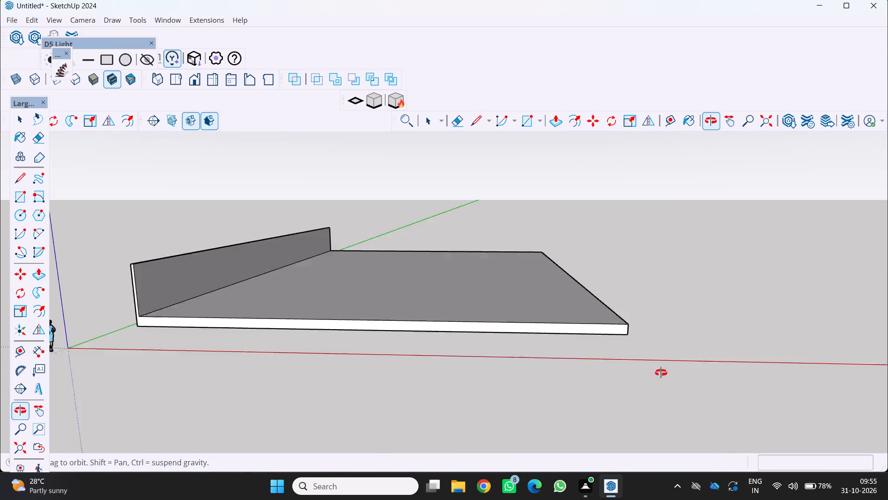
pyautogui.moveTo(661, 373); pyautogui.dragTo(700, 370, button='middle')
pyautogui.middleClick(704, 366)
pyautogui.scroll(-10, 594, 279)
pyautogui.moveTo(561, 307); pyautogui.dragTo(417, 323, button='middle')
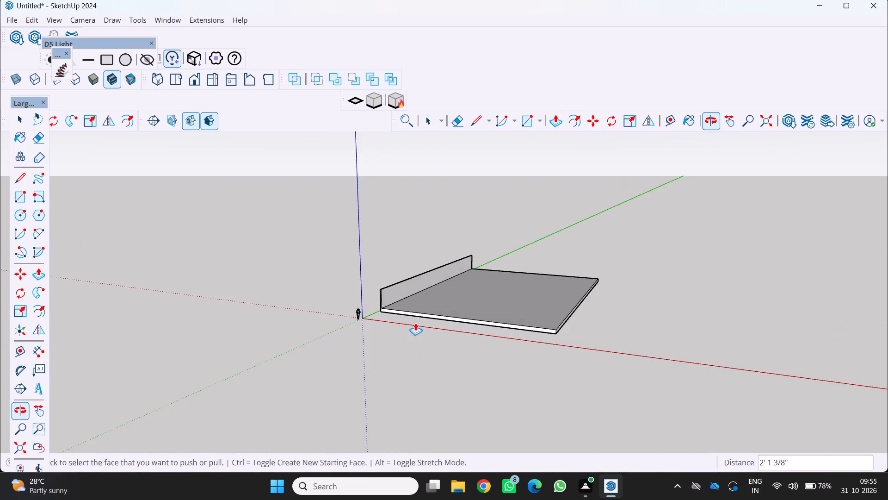
# Push the slab's side face opposite the wall inward by about another 10' 1".
pyautogui.scroll(7, 471, 375)
pyautogui.moveTo(599, 308); pyautogui.dragTo(447, 344, button='middle')
pyautogui.scroll(4, 488, 373)
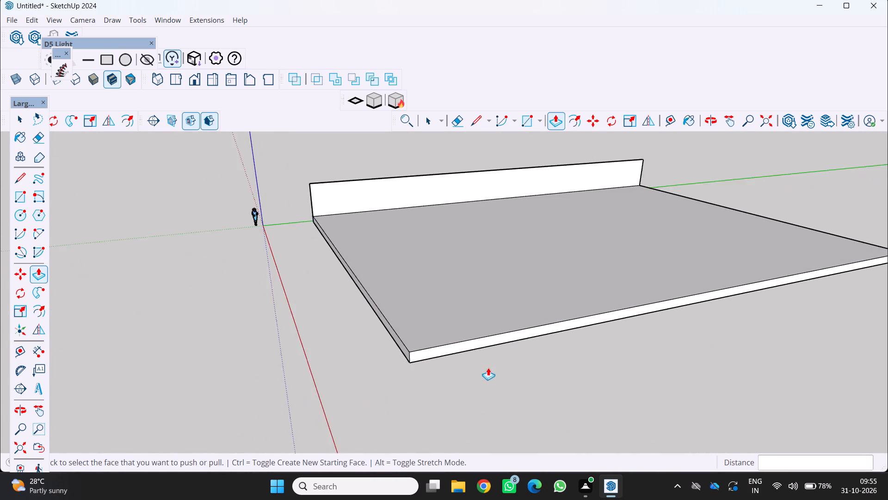
pyautogui.moveTo(445, 345); pyautogui.dragTo(450, 289)
# Push the slab's side face opposite the wall inward by about a further 26' 6".
pyautogui.scroll(-2, 441, 300)
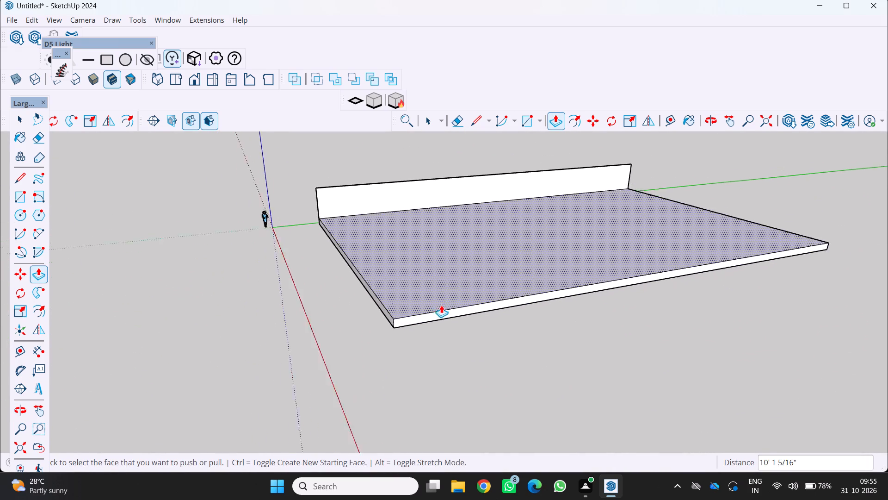
pyautogui.scroll(-4, 441, 305)
pyautogui.scroll(-5, 503, 324)
pyautogui.moveTo(455, 300); pyautogui.dragTo(689, 314, button='middle')
pyautogui.moveTo(655, 311); pyautogui.dragTo(651, 311, button='middle')
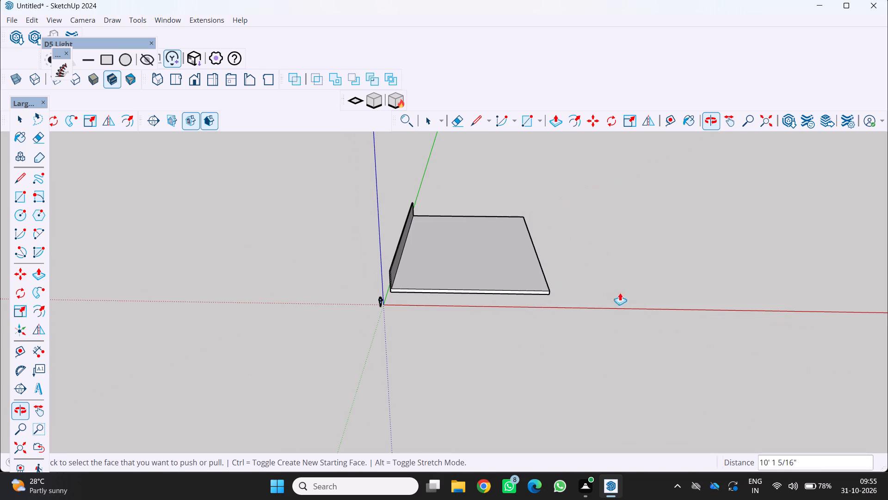
pyautogui.moveTo(460, 310); pyautogui.dragTo(108, 335, button='middle')
pyautogui.scroll(-3, 396, 364)
pyautogui.moveTo(619, 375); pyautogui.dragTo(454, 350, button='middle')
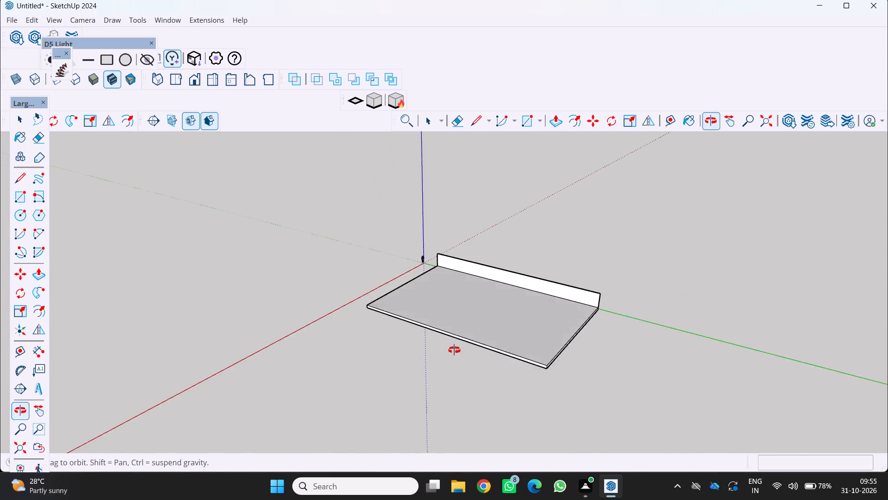
pyautogui.moveTo(454, 350); pyautogui.dragTo(384, 347, button='middle')
pyautogui.middleClick(381, 348)
pyautogui.scroll(12, 536, 341)
pyautogui.moveTo(478, 371); pyautogui.dragTo(455, 292)
# Examine the narrowed slab and its wall from the front, the sides and above.
pyautogui.scroll(-1, 417, 329)
pyautogui.moveTo(417, 330); pyautogui.dragTo(648, 331, button='middle')
pyautogui.moveTo(668, 326); pyautogui.dragTo(677, 325, button='middle')
pyautogui.scroll(-3, 436, 388)
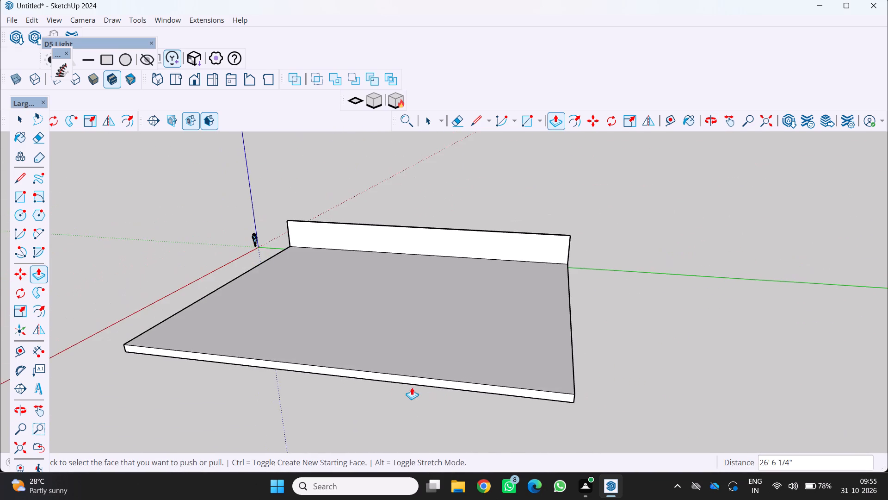
pyautogui.moveTo(401, 395); pyautogui.dragTo(537, 357, button='middle')
pyautogui.scroll(3, 334, 401)
pyautogui.moveTo(345, 398); pyautogui.dragTo(581, 406, button='middle')
pyautogui.middleClick(582, 406)
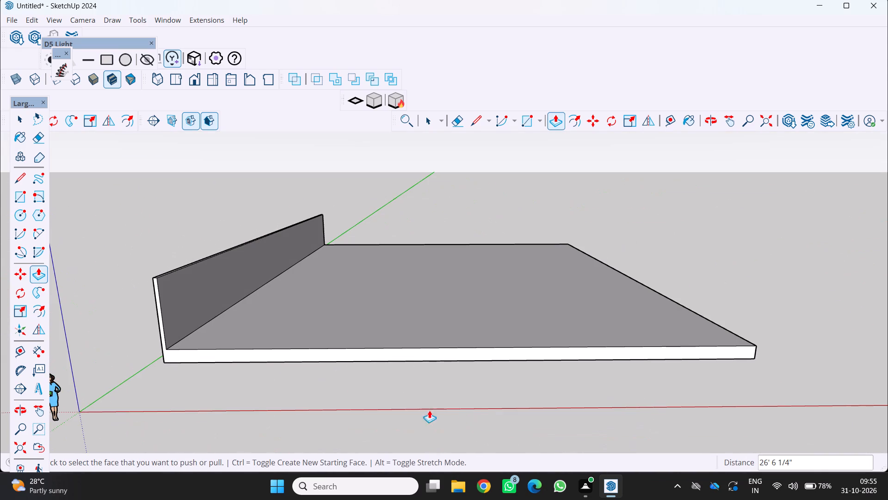
pyautogui.scroll(-5, 262, 401)
pyautogui.moveTo(541, 337); pyautogui.dragTo(356, 402, button='middle')
pyautogui.scroll(3, 701, 352)
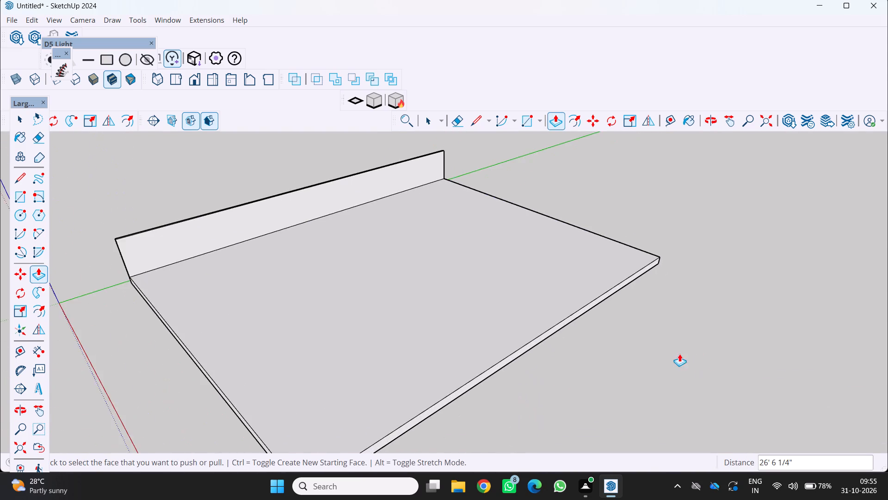
pyautogui.moveTo(680, 356); pyautogui.dragTo(496, 412, button='middle')
pyautogui.scroll(-4, 496, 412)
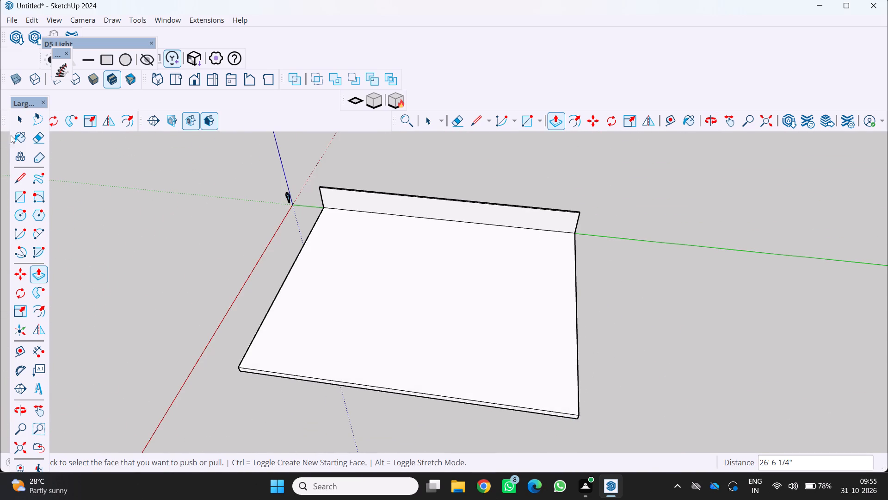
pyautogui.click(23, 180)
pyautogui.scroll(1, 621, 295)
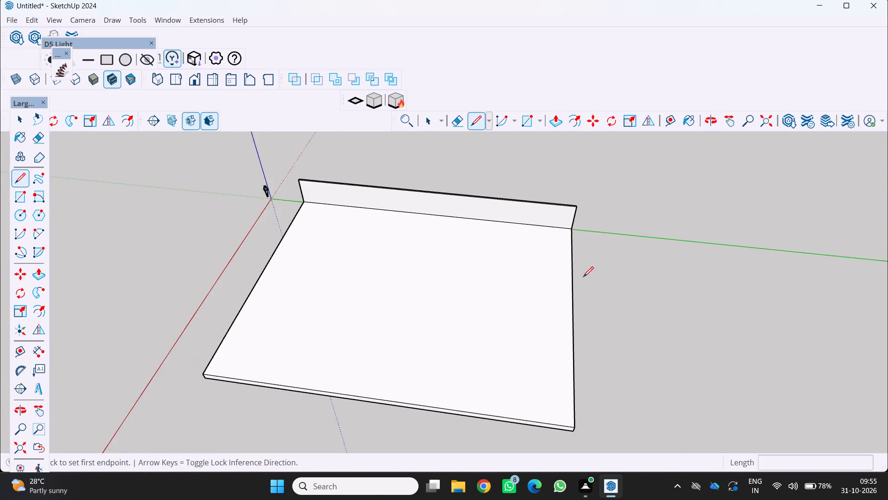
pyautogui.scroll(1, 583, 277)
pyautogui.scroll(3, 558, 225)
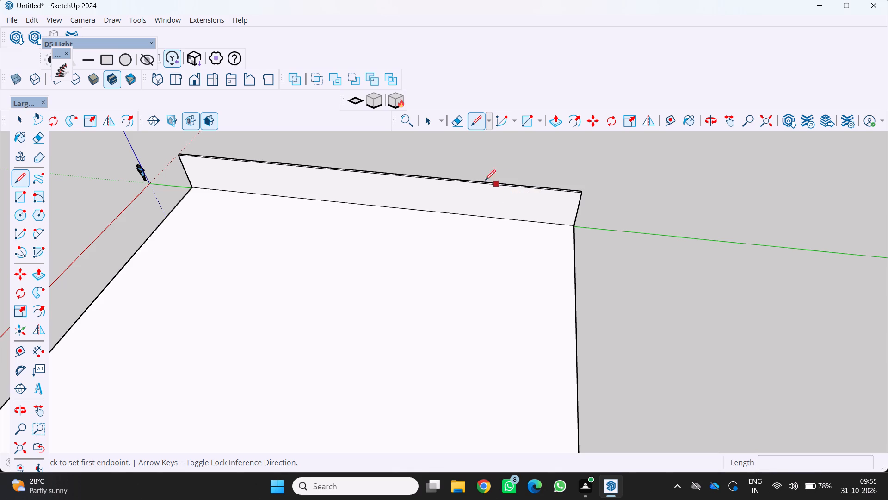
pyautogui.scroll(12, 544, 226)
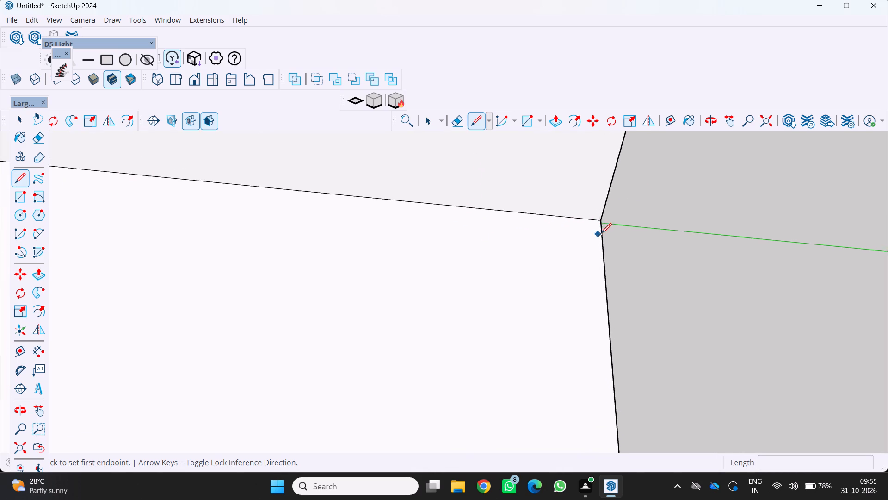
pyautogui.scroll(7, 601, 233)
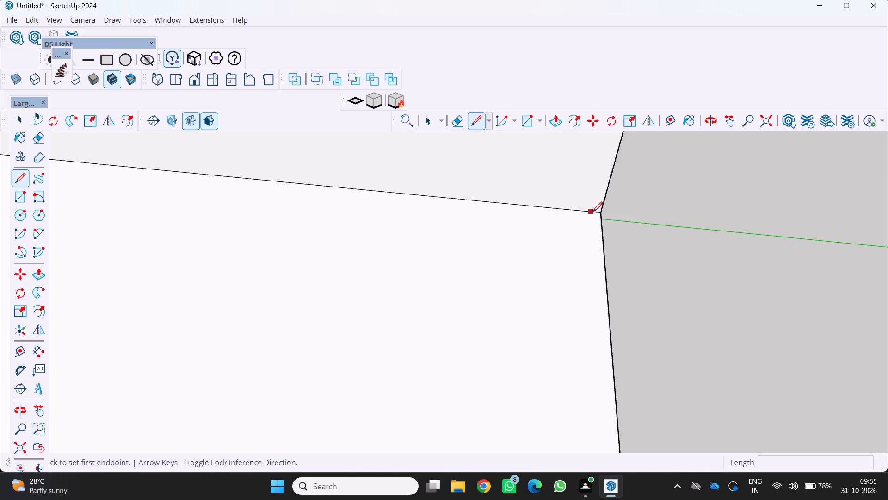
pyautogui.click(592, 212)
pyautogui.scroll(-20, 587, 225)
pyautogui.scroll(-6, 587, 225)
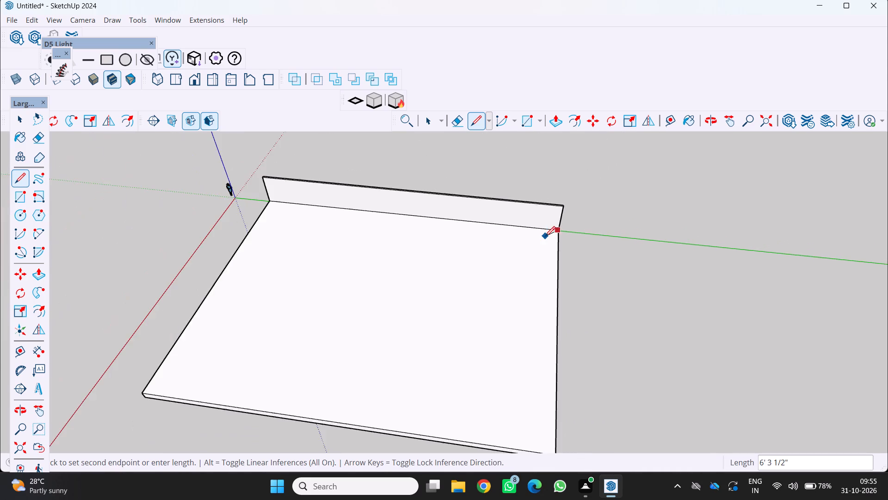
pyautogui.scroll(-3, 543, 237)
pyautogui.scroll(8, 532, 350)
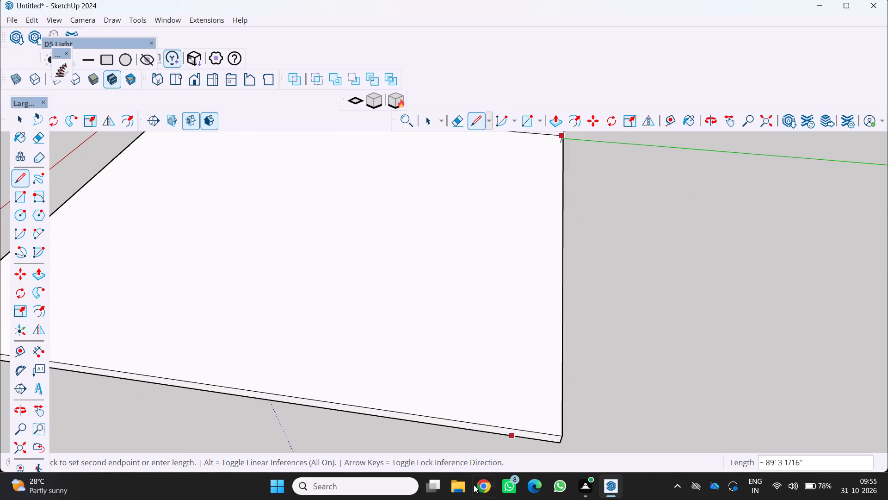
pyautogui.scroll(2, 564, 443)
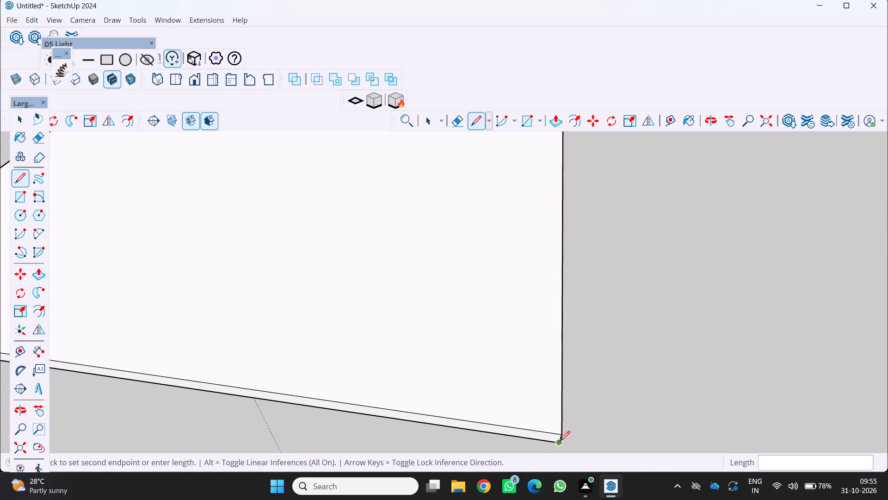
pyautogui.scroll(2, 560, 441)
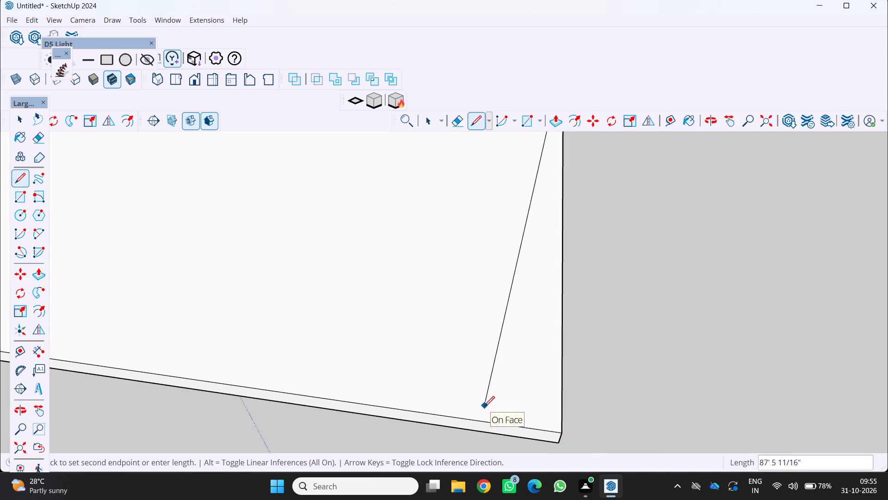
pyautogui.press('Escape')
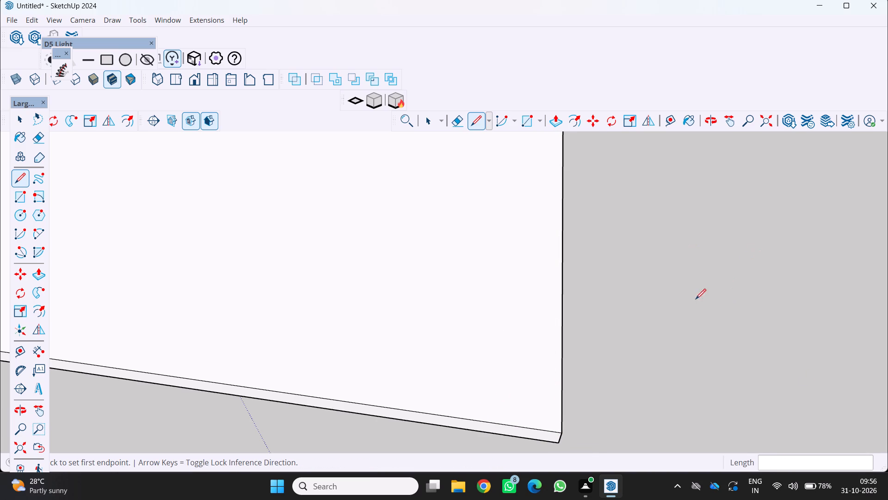
# Draw a line about 88' 11" long across the slab's top near its far green-axis end, parallel to that edge, from the outer edge to the wall.
pyautogui.scroll(-10, 660, 306)
pyautogui.moveTo(416, 270); pyautogui.dragTo(324, 281, button='middle')
pyautogui.scroll(4, 384, 277)
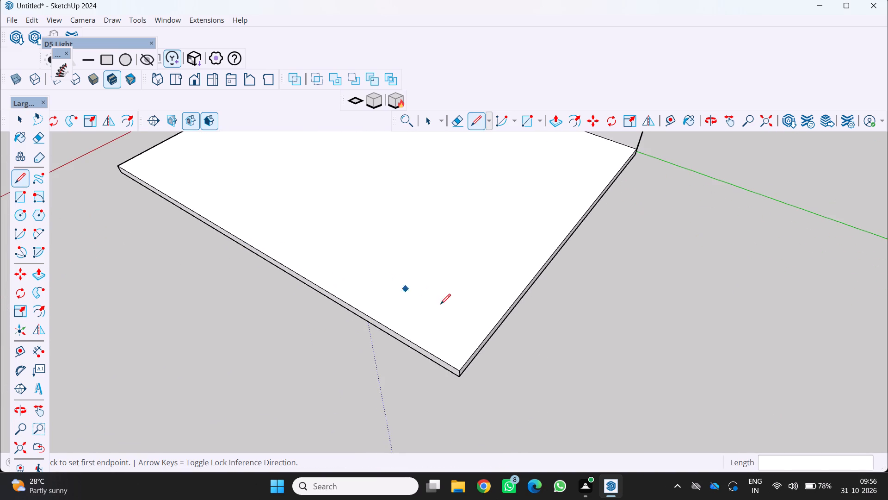
pyautogui.scroll(-5, 440, 291)
pyautogui.click(14, 180)
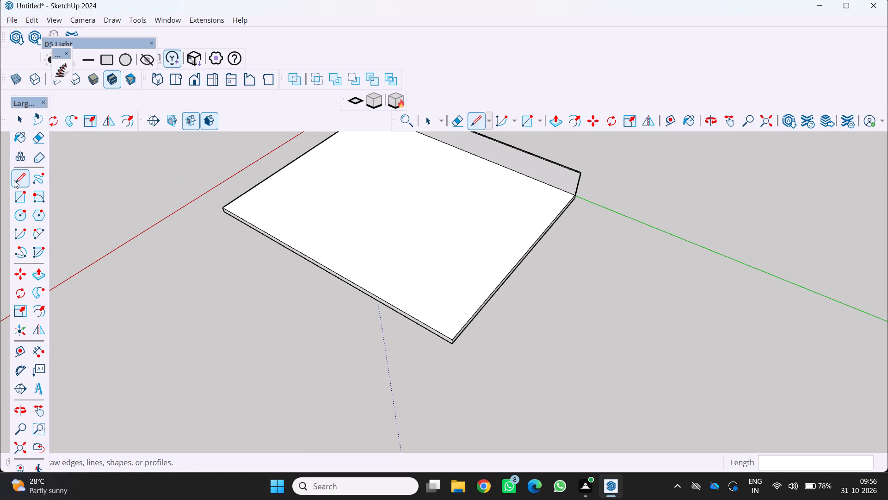
pyautogui.scroll(2, 350, 286)
pyautogui.scroll(7, 457, 328)
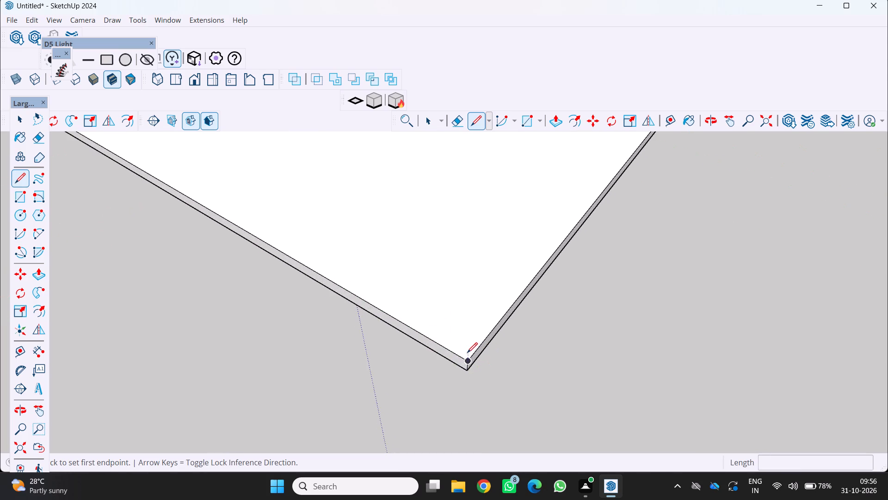
pyautogui.scroll(3, 466, 352)
pyautogui.moveTo(453, 357); pyautogui.dragTo(463, 347)
pyautogui.scroll(-2, 550, 221)
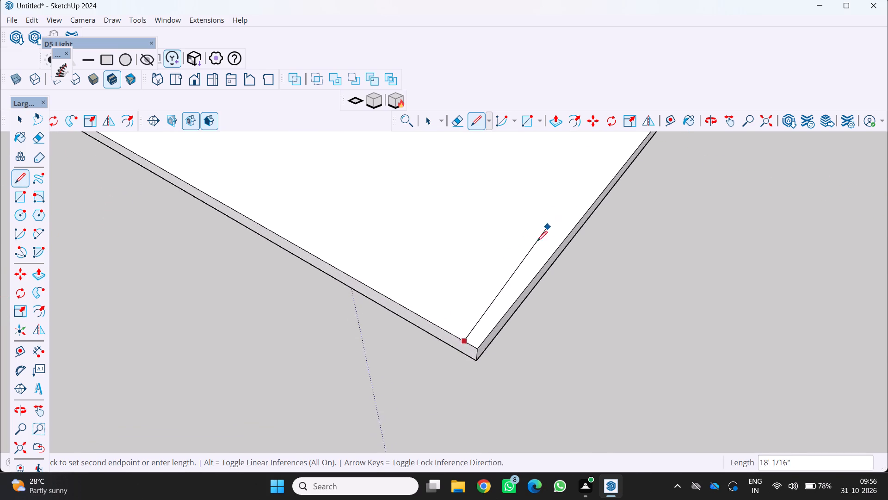
pyautogui.scroll(-9, 537, 241)
pyautogui.scroll(4, 580, 180)
pyautogui.moveTo(586, 177); pyautogui.dragTo(492, 271, button='middle')
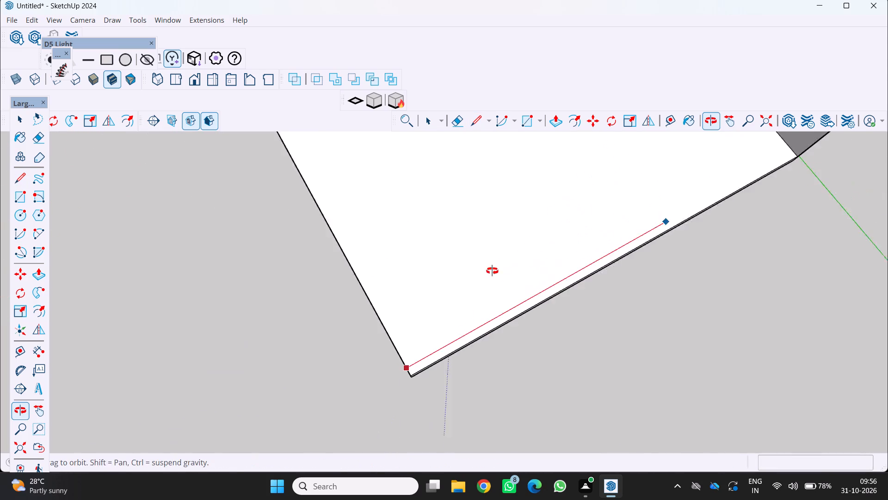
pyautogui.moveTo(492, 271); pyautogui.dragTo(490, 272, button='middle')
pyautogui.scroll(-5, 489, 272)
pyautogui.scroll(5, 607, 230)
pyautogui.scroll(3, 691, 219)
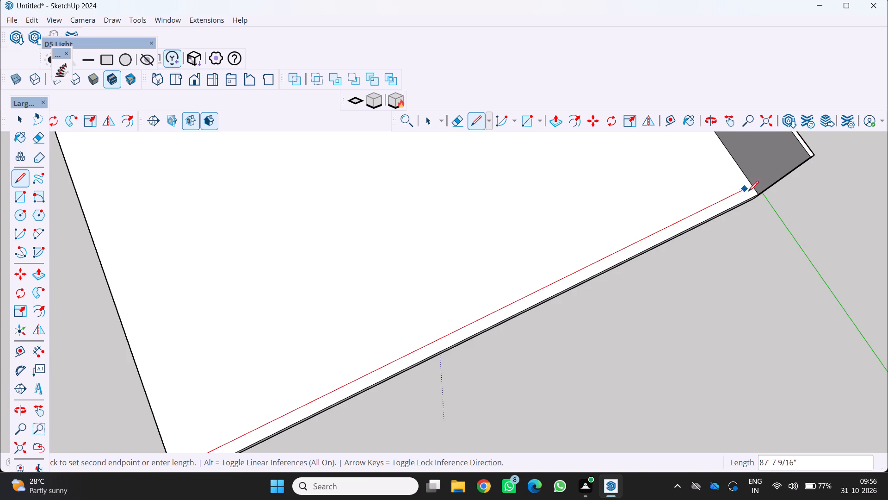
pyautogui.moveTo(753, 186); pyautogui.dragTo(748, 187)
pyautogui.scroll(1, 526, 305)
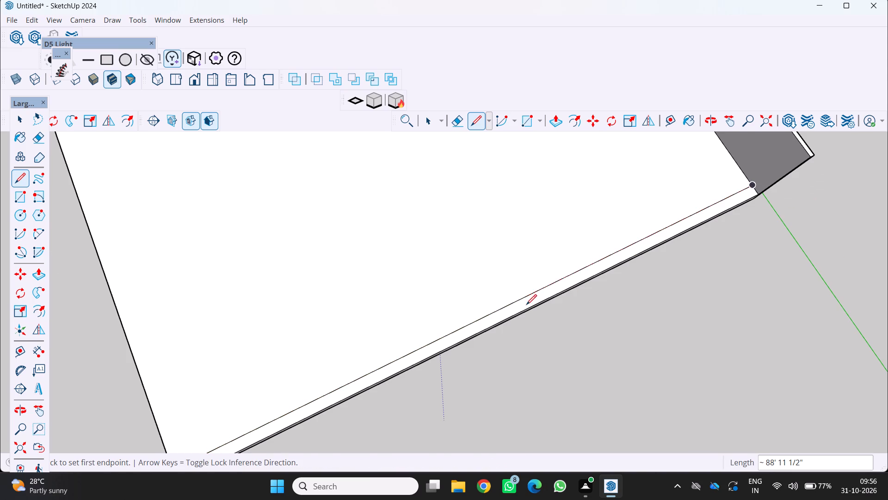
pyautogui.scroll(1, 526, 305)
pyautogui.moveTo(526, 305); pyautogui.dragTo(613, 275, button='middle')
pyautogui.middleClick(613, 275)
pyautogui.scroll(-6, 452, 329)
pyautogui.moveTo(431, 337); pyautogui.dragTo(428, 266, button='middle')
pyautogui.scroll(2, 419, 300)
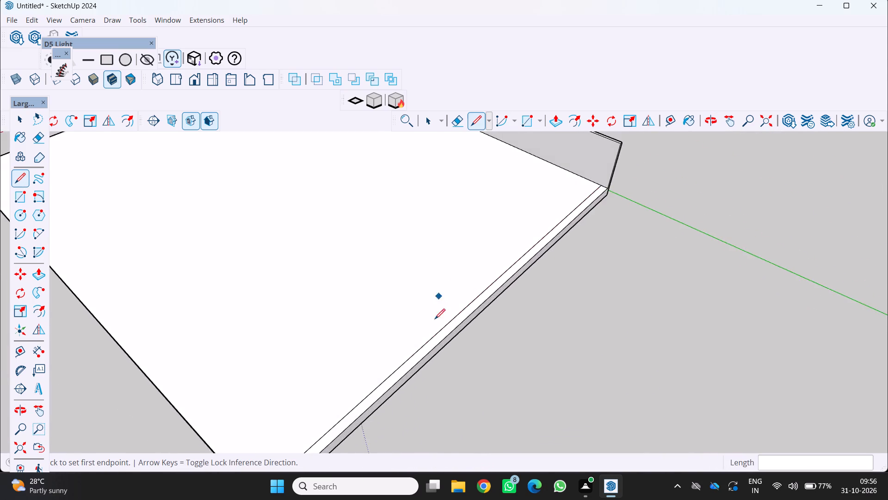
# Push/Pull the narrow strip at the slab's far green-axis end up 10' 10 5/8" to form a second wall matching the first.
pyautogui.scroll(2, 435, 319)
pyautogui.press('p')
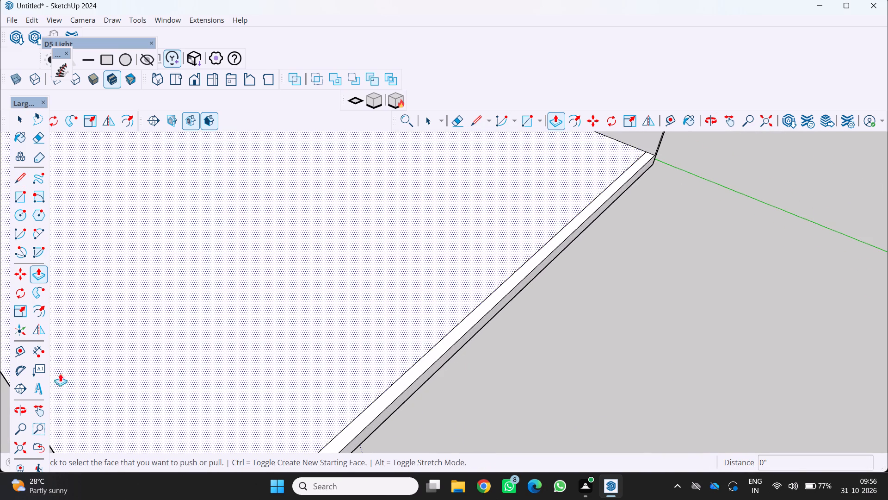
pyautogui.scroll(2, 367, 403)
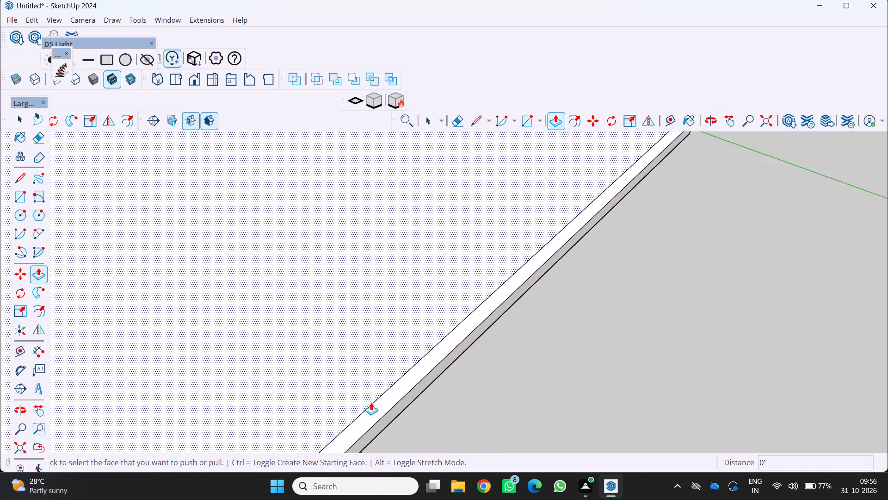
pyautogui.scroll(2, 371, 402)
pyautogui.moveTo(372, 398); pyautogui.dragTo(427, 383, button='middle')
pyautogui.middleClick(427, 383)
pyautogui.moveTo(412, 398); pyautogui.dragTo(388, 281)
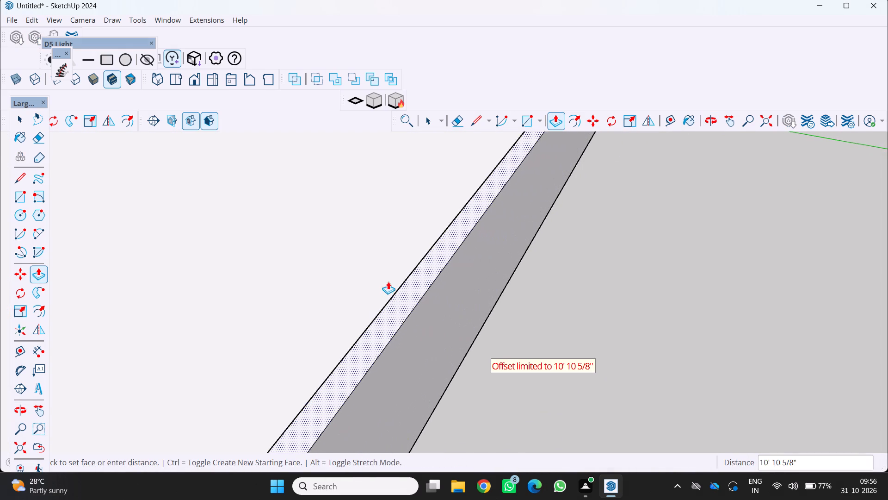
pyautogui.moveTo(388, 281); pyautogui.dragTo(386, 285)
# Draw a line about 110' 8" long across the slab's top near its open side edge, parallel to the green axis, from the end wall to the opposite edge.
pyautogui.scroll(-13, 369, 318)
pyautogui.moveTo(316, 366); pyautogui.dragTo(652, 220, button='middle')
pyautogui.scroll(-5, 653, 219)
pyautogui.scroll(3, 583, 251)
pyautogui.scroll(-8, 571, 256)
pyautogui.moveTo(550, 289); pyautogui.dragTo(538, 339, button='middle')
pyautogui.moveTo(540, 340); pyautogui.dragTo(547, 344, button='middle')
pyautogui.scroll(-5, 548, 344)
pyautogui.moveTo(566, 329); pyautogui.dragTo(567, 331, button='middle')
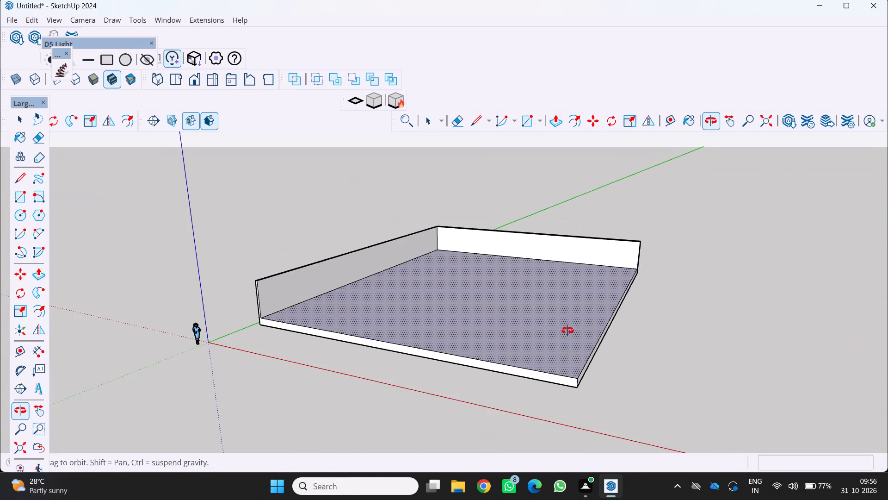
pyautogui.moveTo(567, 331); pyautogui.dragTo(629, 340, button='middle')
pyautogui.scroll(4, 613, 263)
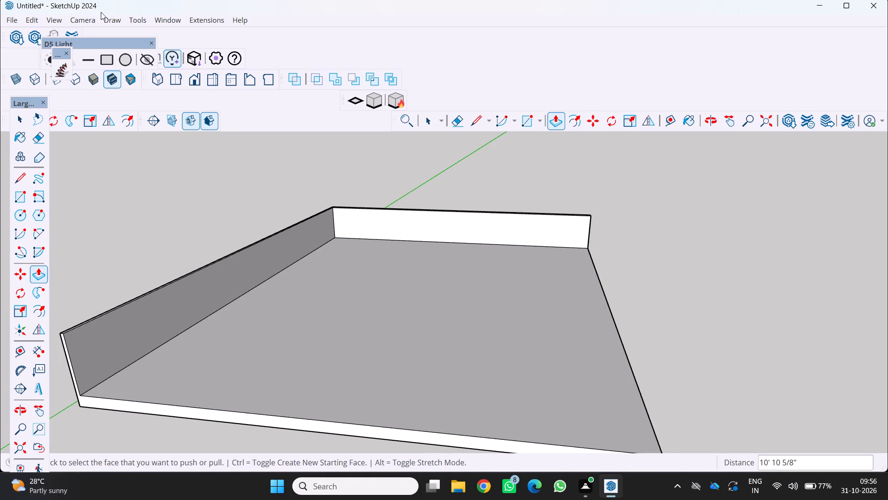
pyautogui.click(19, 180)
pyautogui.scroll(3, 580, 269)
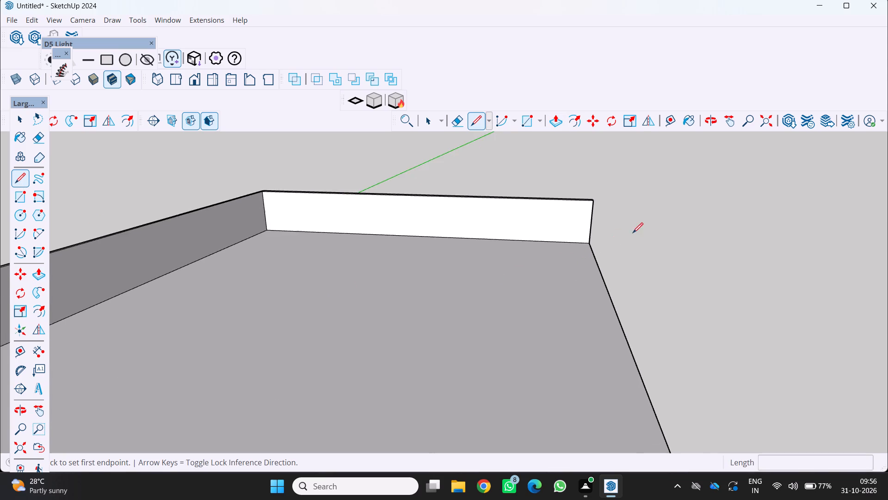
pyautogui.scroll(4, 633, 233)
pyautogui.moveTo(582, 237); pyautogui.dragTo(584, 302, button='middle')
pyautogui.scroll(5, 584, 302)
pyautogui.middleClick(584, 302)
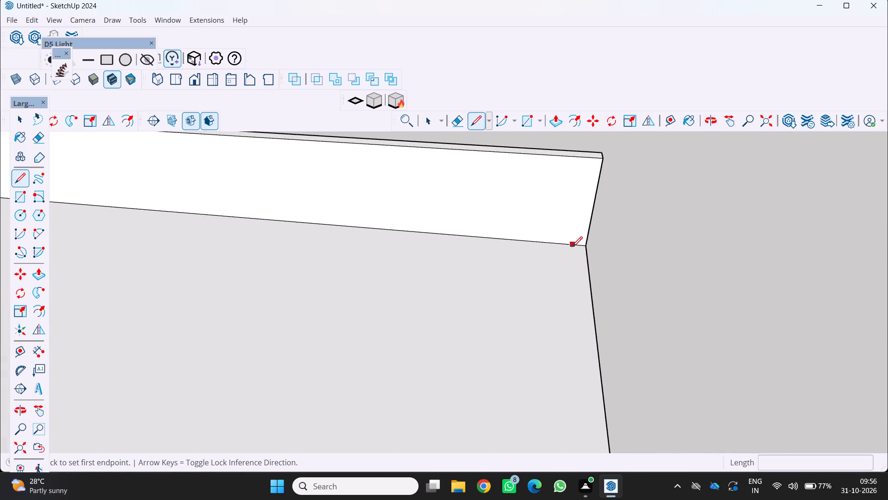
pyautogui.click(570, 245)
pyautogui.scroll(-11, 549, 278)
pyautogui.scroll(-5, 520, 303)
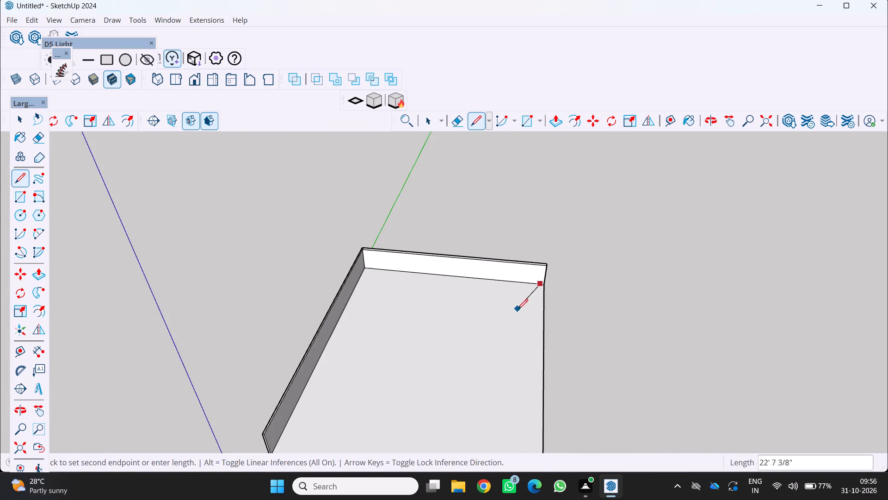
pyautogui.scroll(-9, 518, 309)
pyautogui.scroll(7, 518, 387)
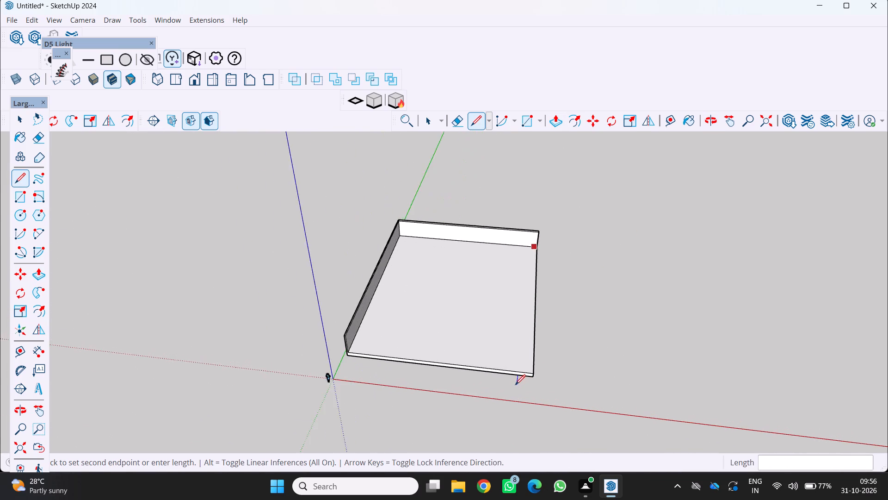
pyautogui.scroll(2, 515, 385)
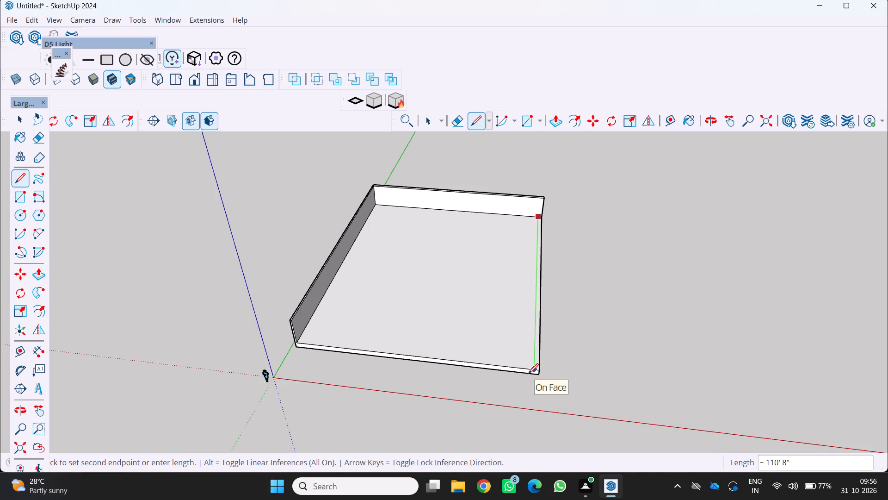
pyautogui.scroll(4, 528, 374)
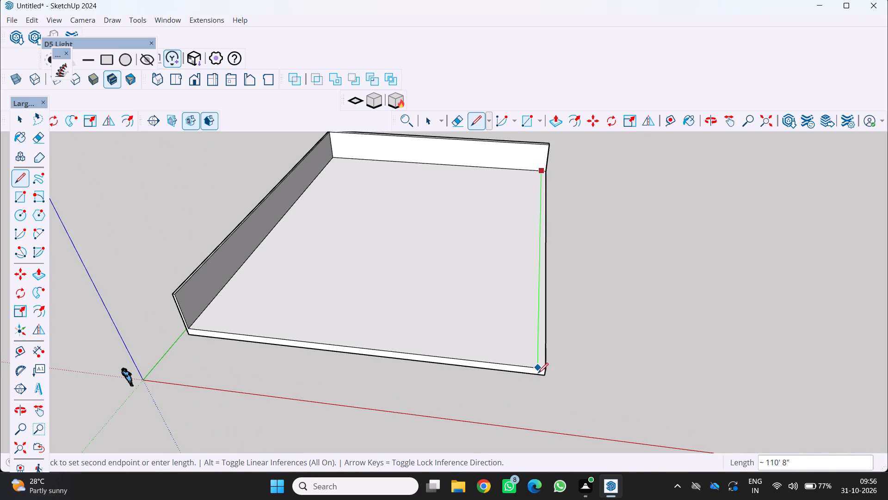
pyautogui.click(538, 369)
# Push/Pull the narrow strip along the slab's open side edge up 10' 10 5/8" to form a third wall.
pyautogui.scroll(7, 543, 360)
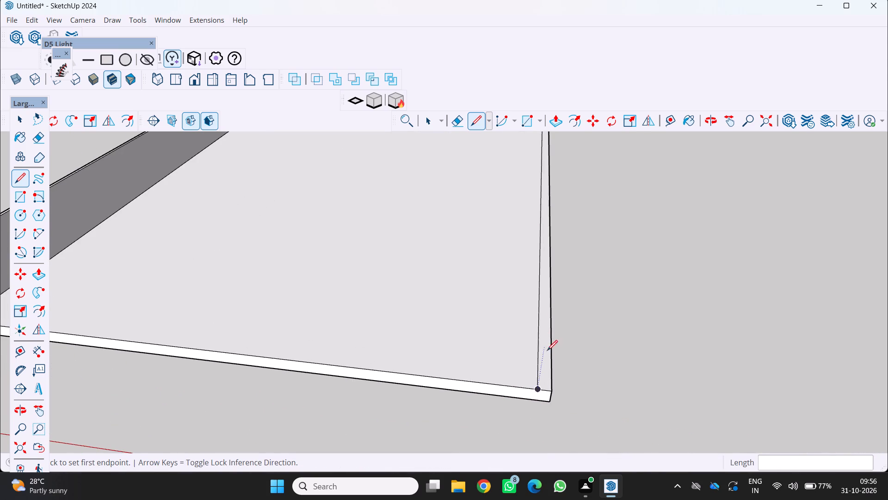
pyautogui.scroll(-4, 651, 384)
pyautogui.moveTo(629, 386); pyautogui.dragTo(504, 404, button='middle')
pyautogui.middleClick(504, 404)
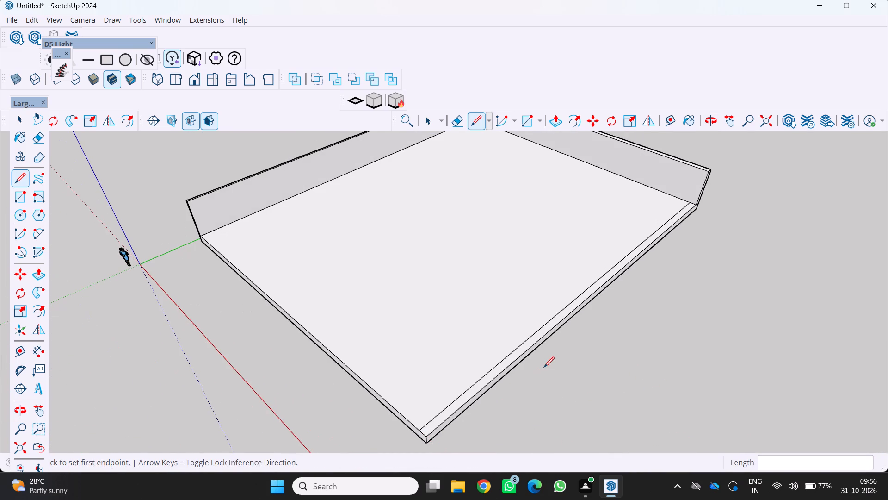
pyautogui.press('p')
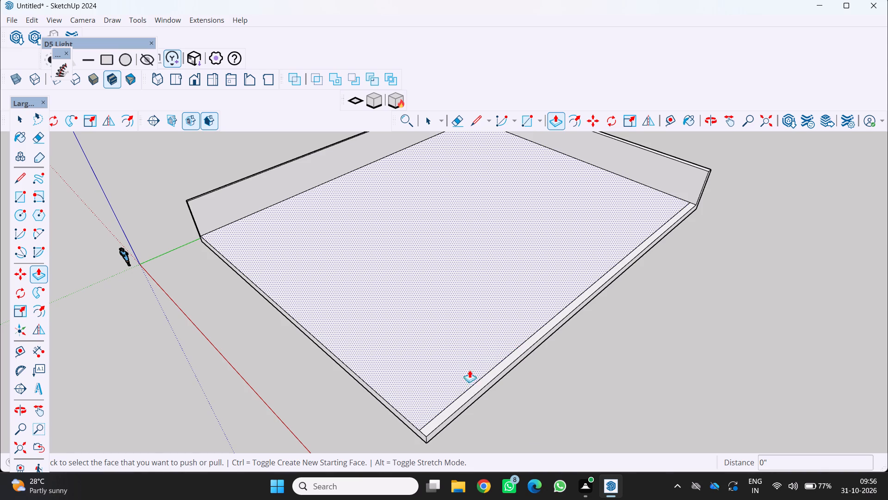
pyautogui.moveTo(467, 383); pyautogui.dragTo(518, 379, button='middle')
pyautogui.scroll(4, 489, 381)
pyautogui.scroll(-5, 479, 399)
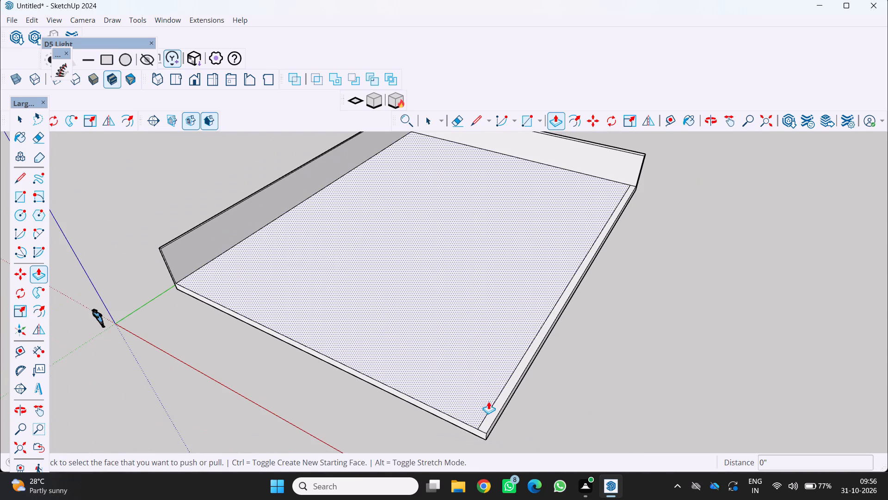
pyautogui.scroll(7, 509, 415)
pyautogui.moveTo(492, 414); pyautogui.dragTo(480, 348)
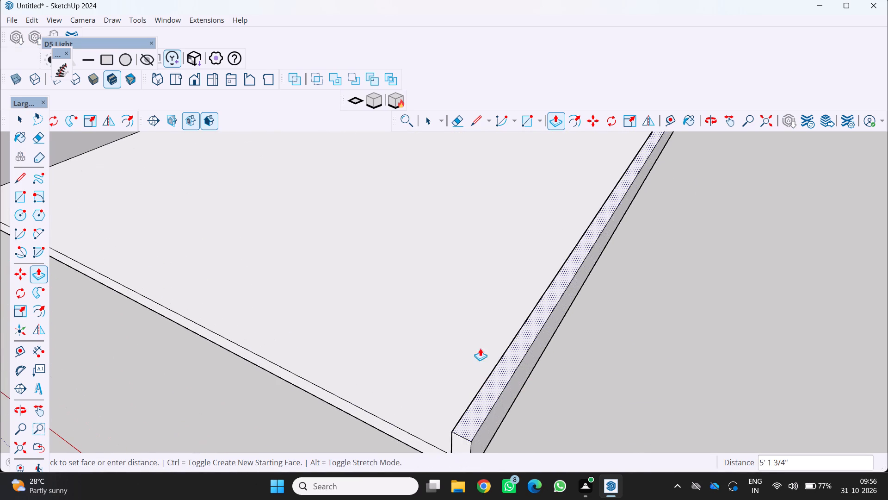
pyautogui.moveTo(480, 348); pyautogui.dragTo(458, 320)
# Examine the slab and its three walls from above, the sides and the open front.
pyautogui.scroll(-12, 406, 347)
pyautogui.moveTo(391, 360); pyautogui.dragTo(199, 385, button='middle')
pyautogui.middleClick(198, 385)
pyautogui.middleClick(195, 385)
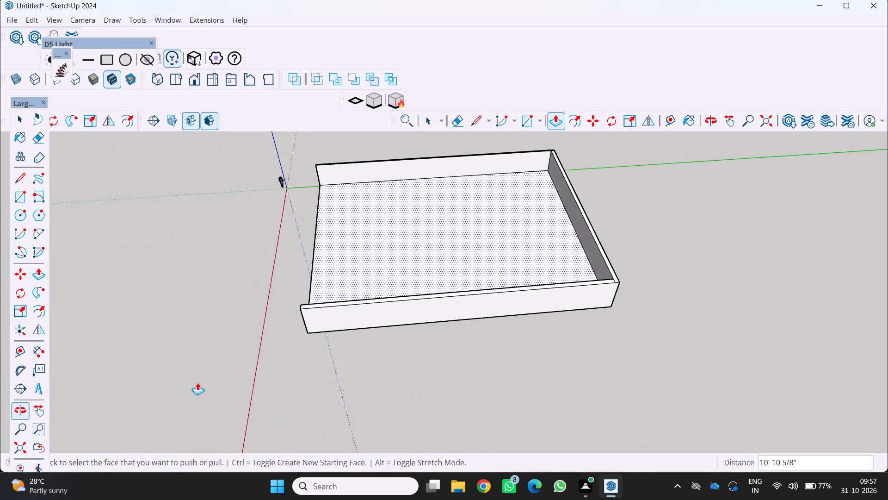
pyautogui.scroll(2, 492, 402)
pyautogui.moveTo(498, 396); pyautogui.dragTo(708, 396, button='middle')
pyautogui.middleClick(709, 395)
pyautogui.scroll(-2, 448, 377)
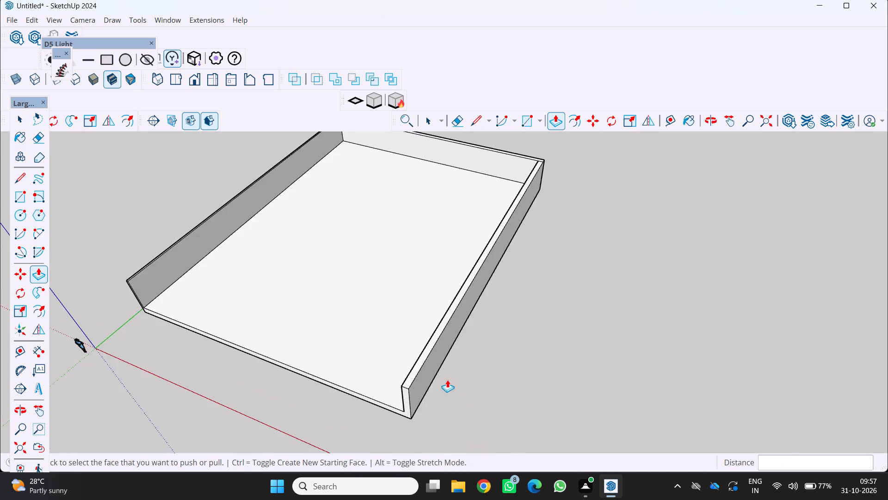
pyautogui.scroll(-2, 447, 380)
pyautogui.moveTo(420, 404); pyautogui.dragTo(523, 364, button='middle')
pyautogui.scroll(1, 434, 395)
pyautogui.scroll(2, 488, 384)
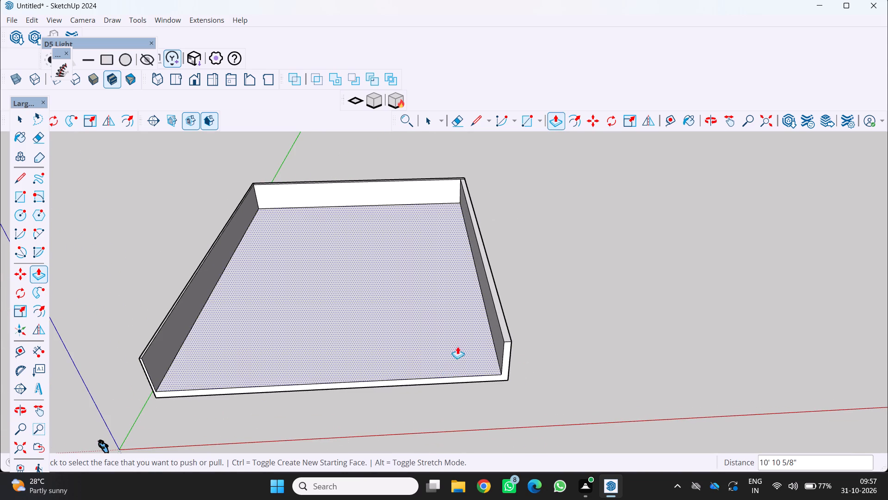
pyautogui.scroll(-2, 414, 332)
pyautogui.moveTo(393, 338); pyautogui.dragTo(410, 299, button='middle')
pyautogui.scroll(3, 386, 372)
pyautogui.moveTo(384, 373); pyautogui.dragTo(514, 355, button='middle')
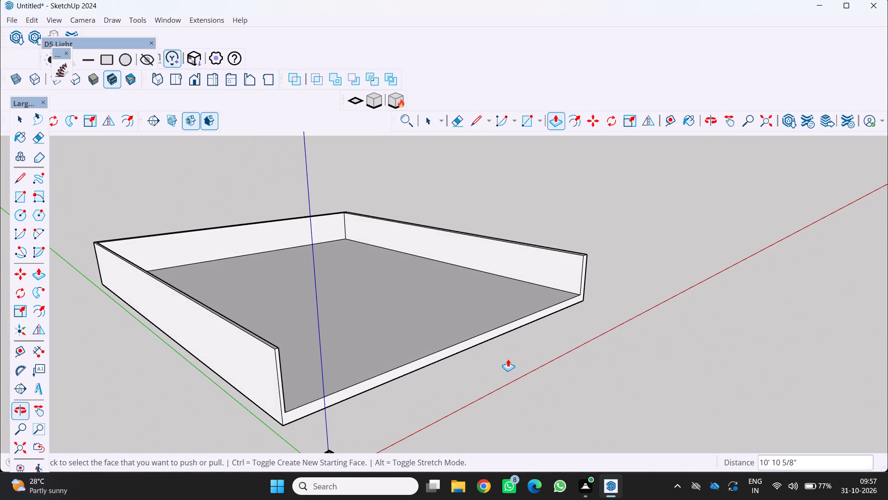
pyautogui.scroll(-4, 442, 358)
pyautogui.moveTo(483, 357); pyautogui.dragTo(336, 361, button='middle')
pyautogui.scroll(1, 380, 362)
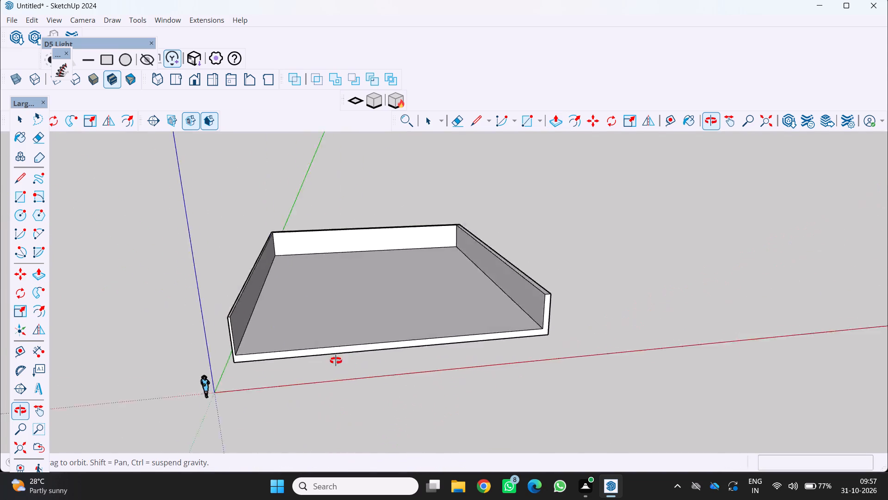
pyautogui.moveTo(336, 361); pyautogui.dragTo(302, 357, button='middle')
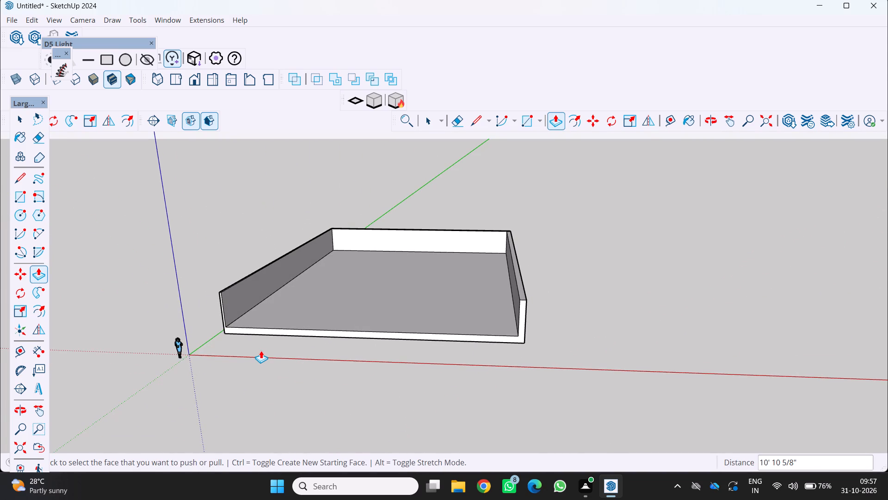
pyautogui.scroll(-4, 288, 318)
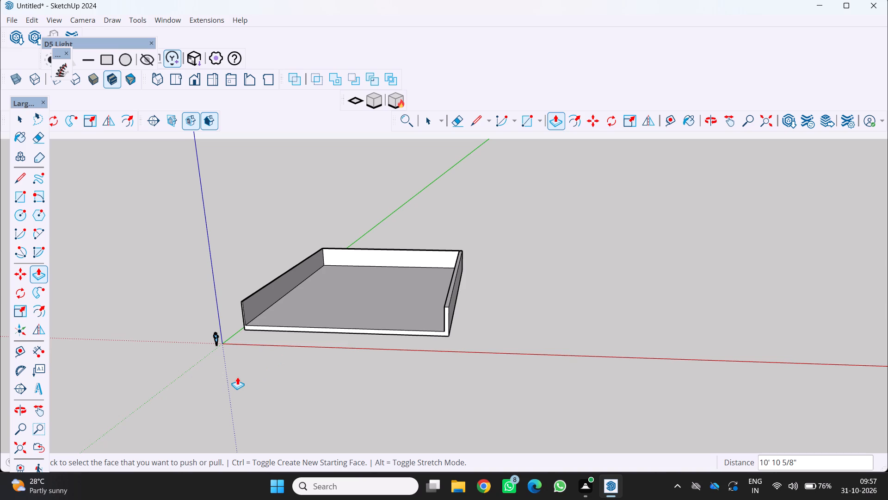
pyautogui.scroll(3, 349, 335)
pyautogui.moveTo(352, 339); pyautogui.dragTo(450, 343, button='middle')
pyautogui.scroll(3, 446, 337)
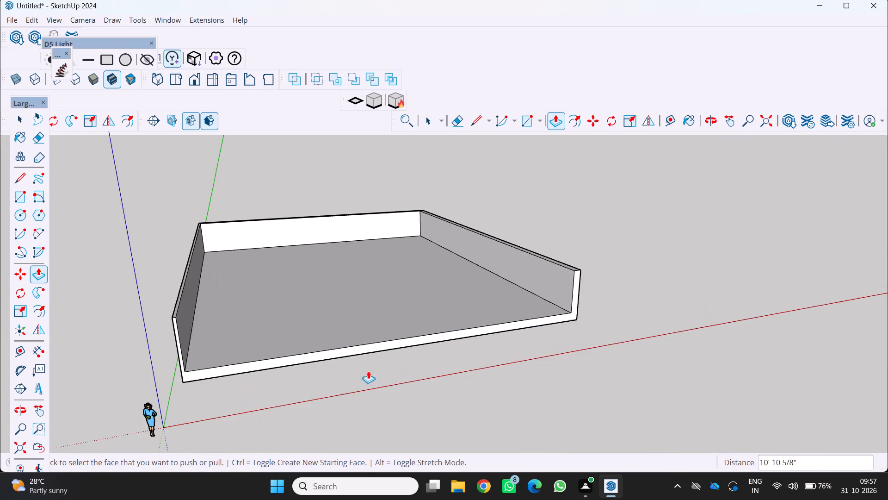
pyautogui.scroll(3, 262, 366)
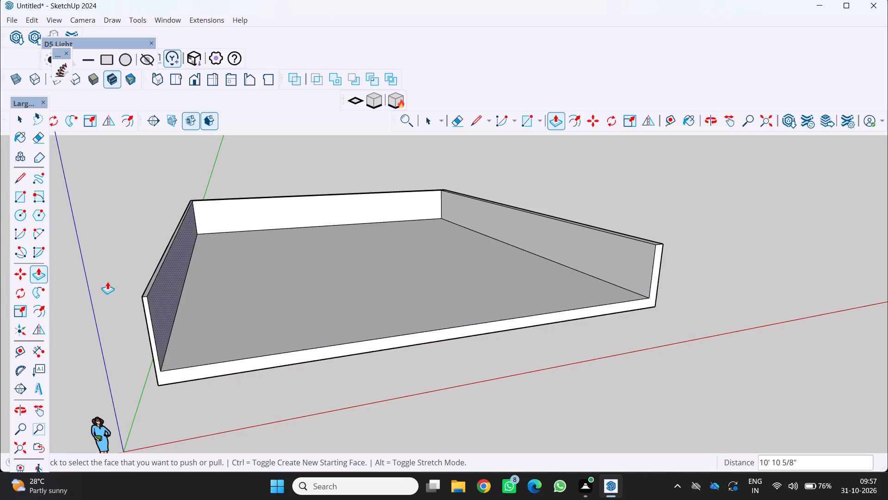
pyautogui.scroll(-4, 181, 290)
pyautogui.moveTo(187, 320); pyautogui.dragTo(106, 353, button='middle')
pyautogui.middleClick(106, 353)
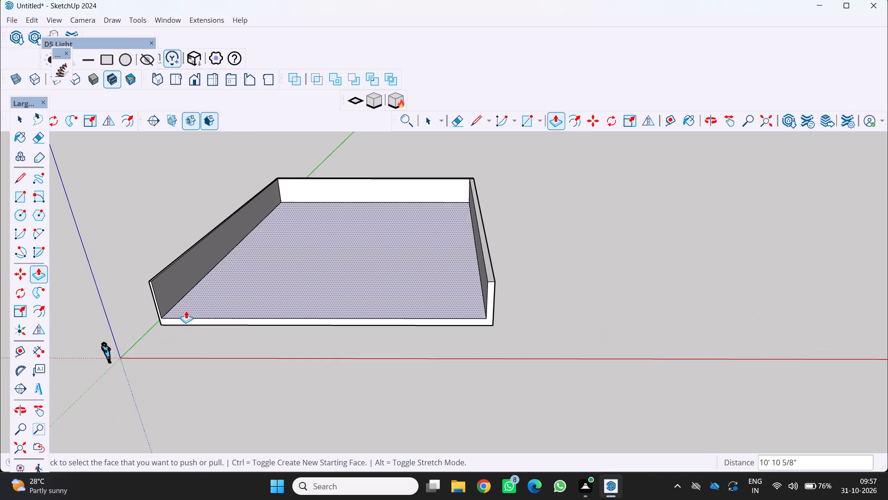
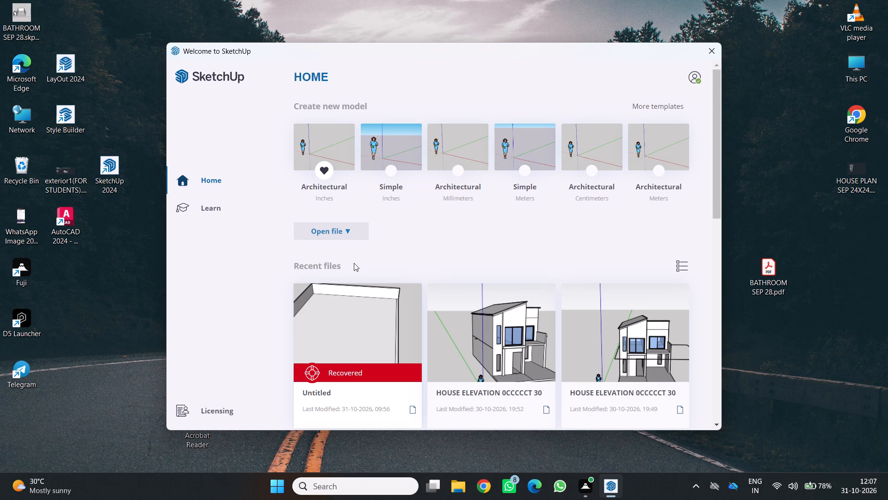
# Choose the recovered "Untitled" model of the walled slab from the recent files for reopening.
pyautogui.scroll(-3, 337, 324)
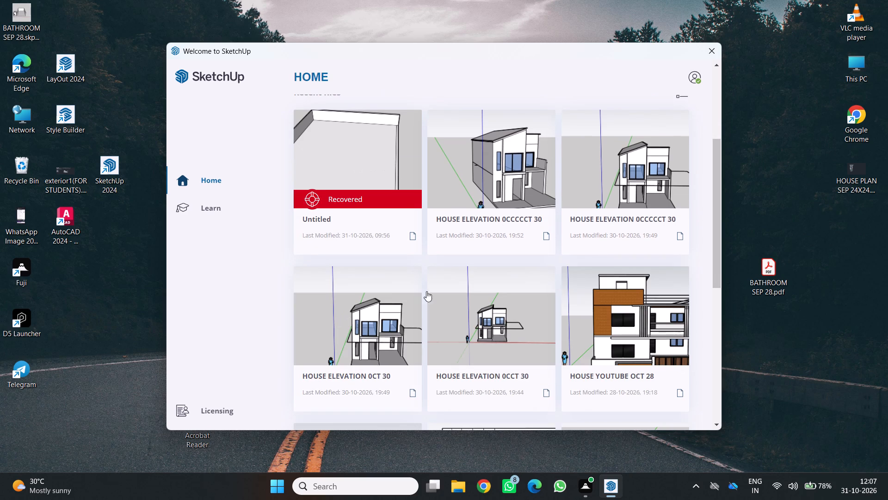
pyautogui.scroll(-2, 559, 234)
pyautogui.scroll(-2, 414, 268)
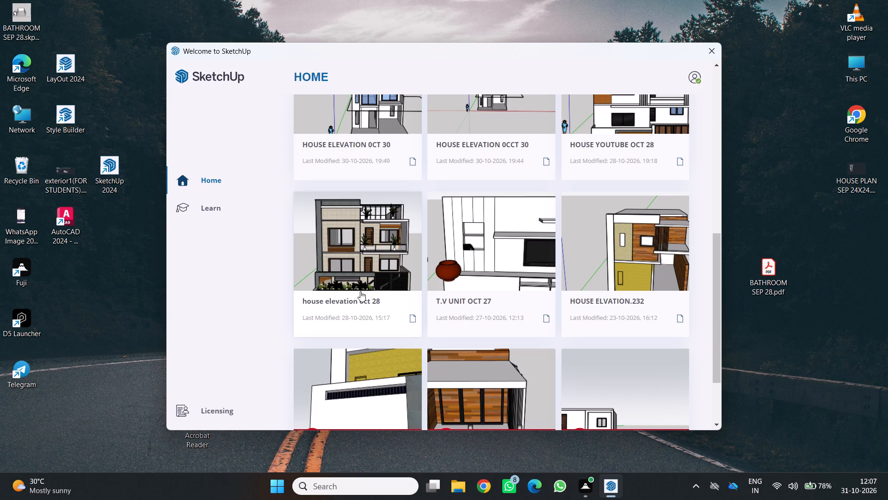
pyautogui.scroll(5, 364, 282)
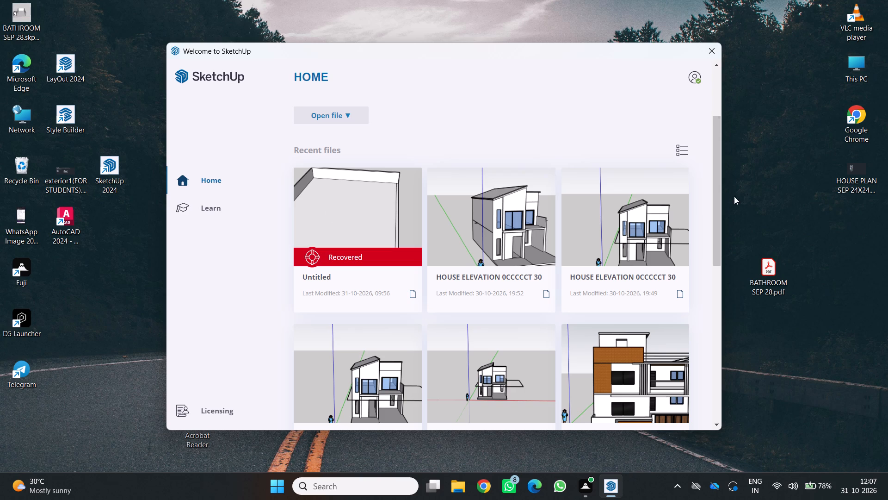
pyautogui.click(369, 207)
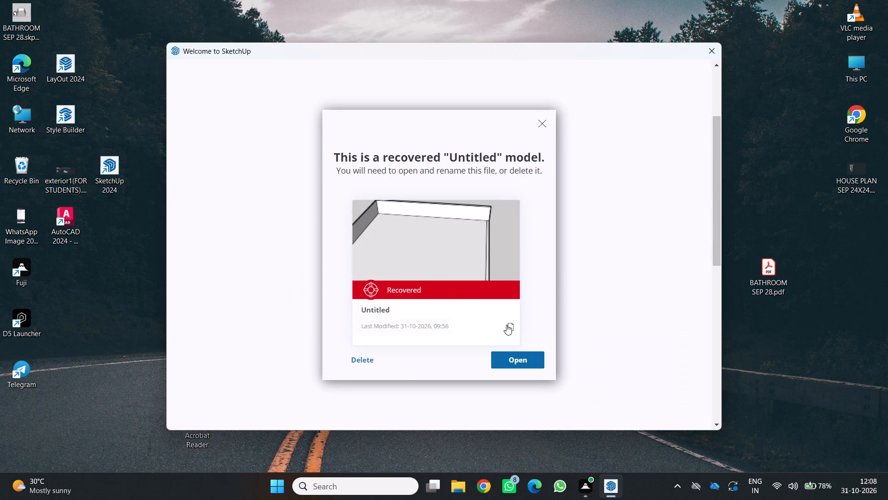
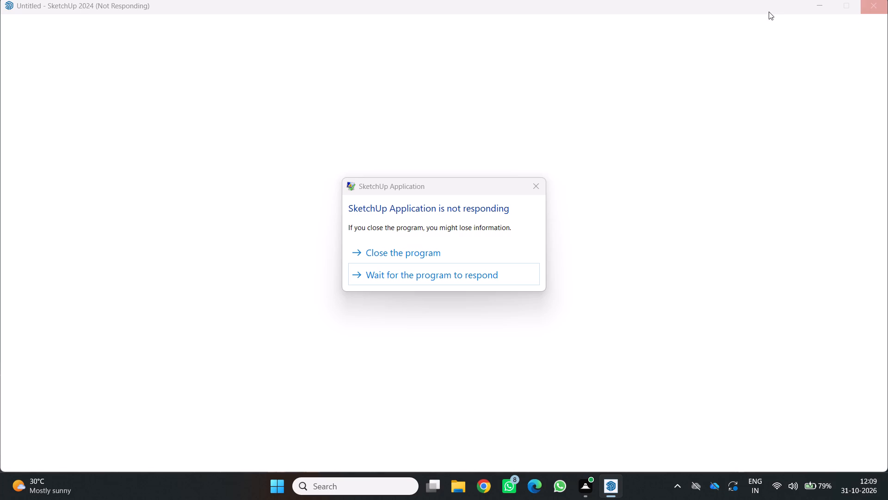
# Close the unresponsive SketchUp program instead of waiting for it to respond.
pyautogui.click(436, 261)
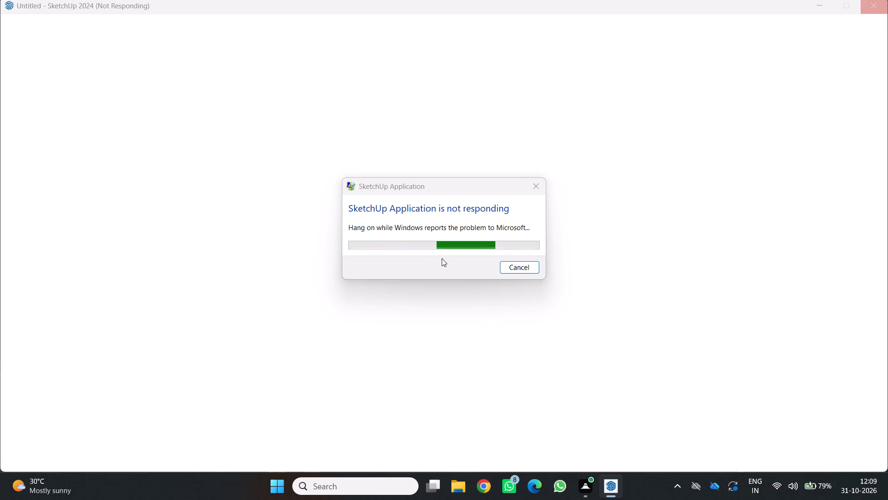
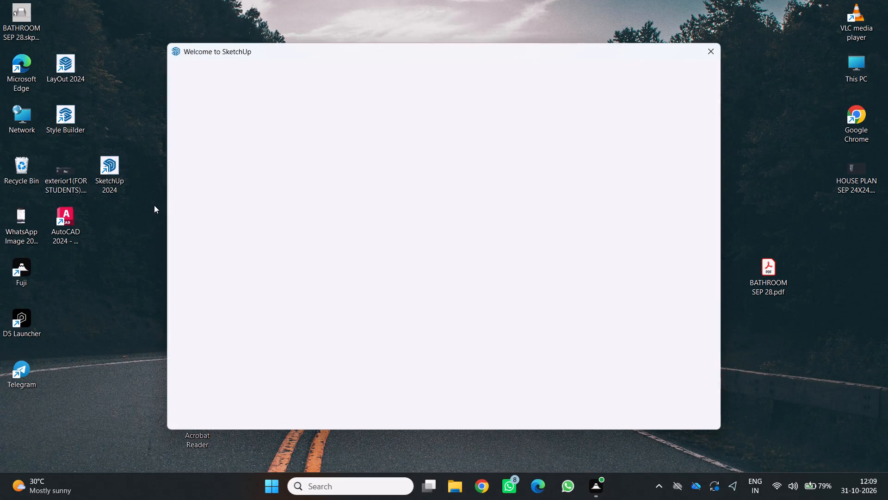
# Open the recovered "Untitled" model from the Welcome to SketchUp window.
pyautogui.click(354, 315)
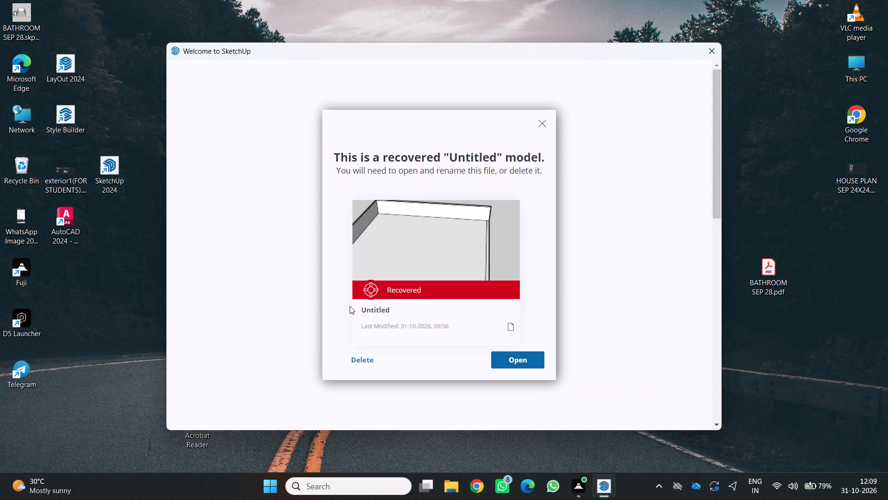
pyautogui.click(411, 290)
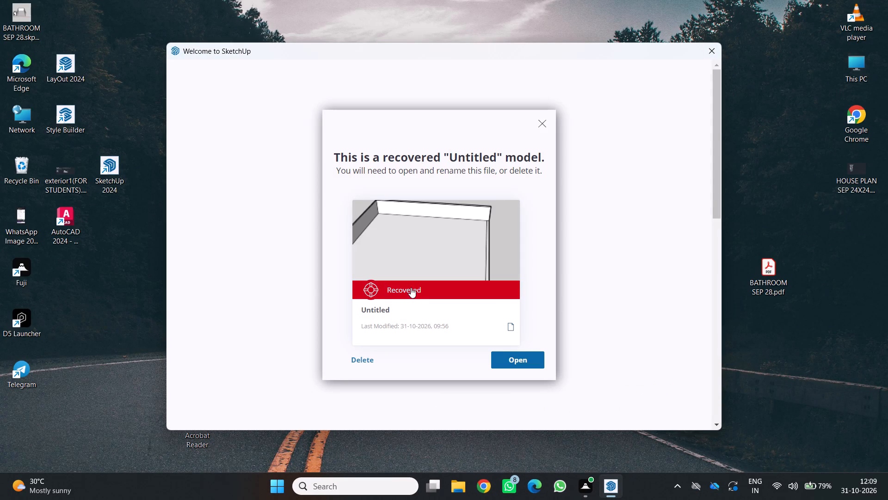
pyautogui.click(419, 287)
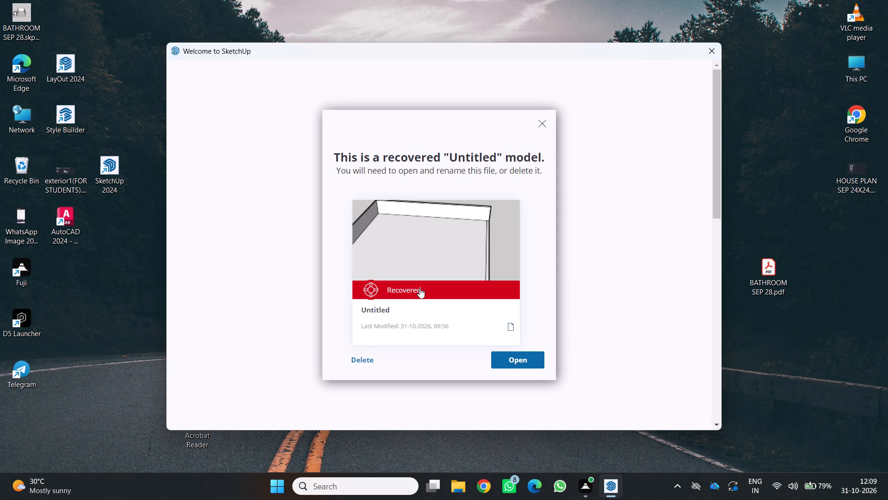
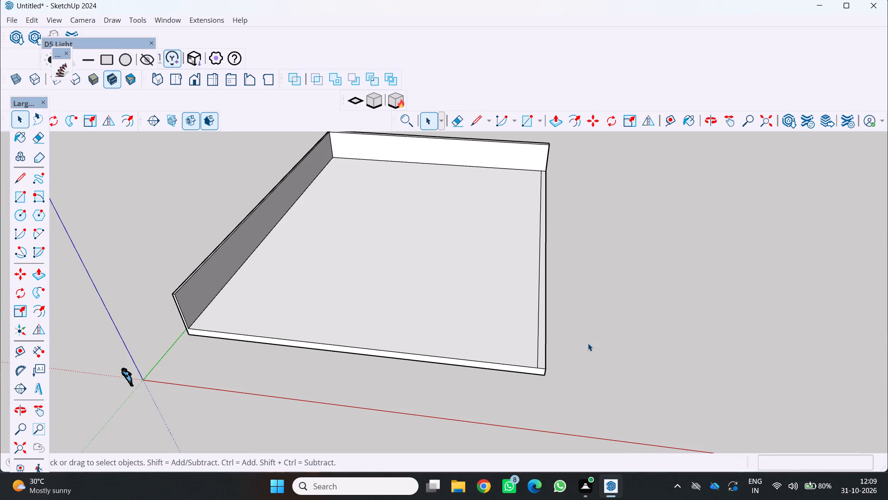
# Delete the entire recovered slab together with its perimeter walls.
pyautogui.moveTo(387, 269); pyautogui.dragTo(472, 293, button='middle')
pyautogui.scroll(-5, 462, 300)
pyautogui.scroll(1, 441, 300)
pyautogui.moveTo(436, 300); pyautogui.dragTo(355, 224, button='middle')
pyautogui.middleClick(355, 224)
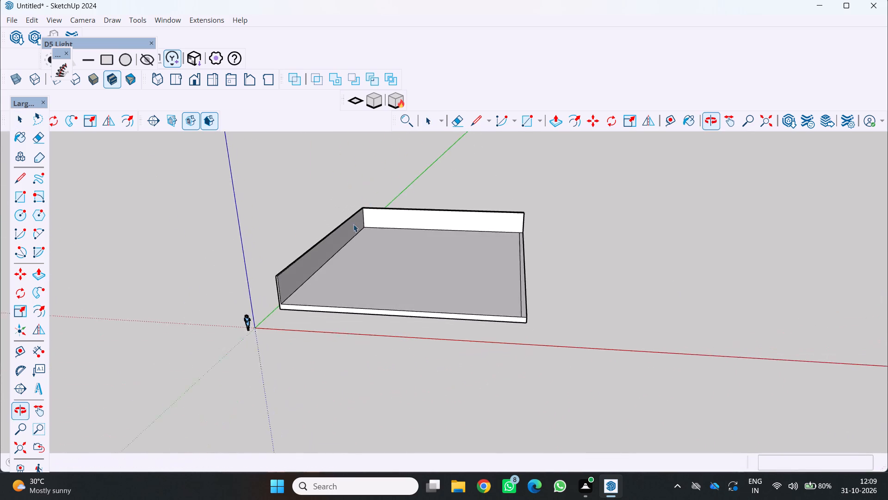
pyautogui.scroll(2, 359, 254)
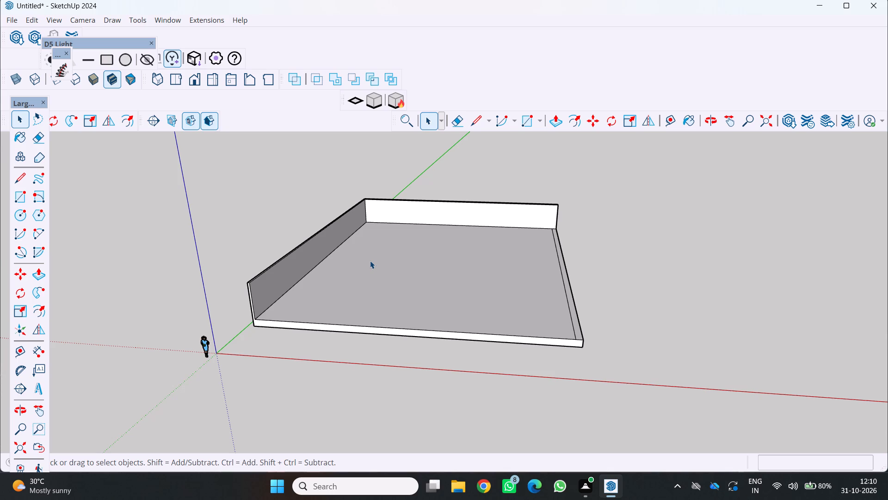
pyautogui.scroll(-1, 523, 332)
pyautogui.moveTo(511, 323); pyautogui.dragTo(513, 305, button='middle')
pyautogui.moveTo(478, 323); pyautogui.dragTo(489, 371, button='middle')
pyautogui.scroll(1, 486, 361)
pyautogui.press('space')
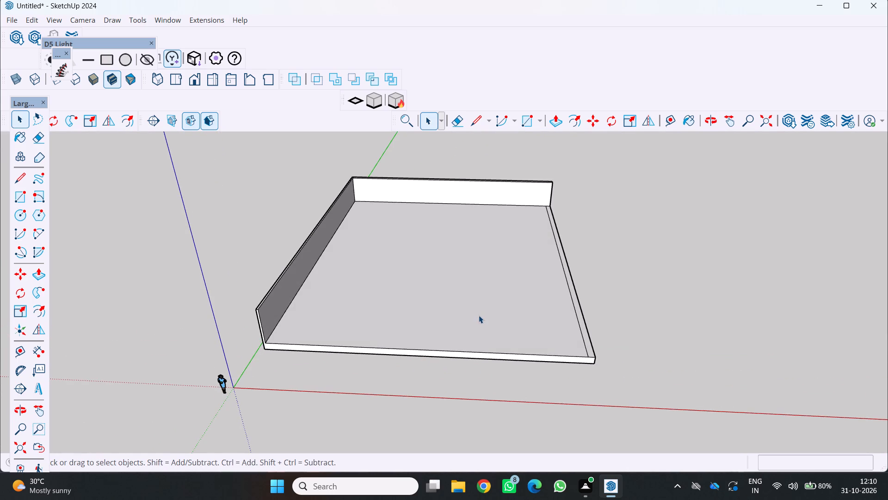
pyautogui.click(476, 319)
pyautogui.click(472, 318)
pyautogui.tripleClick(469, 317)
pyautogui.click(468, 316)
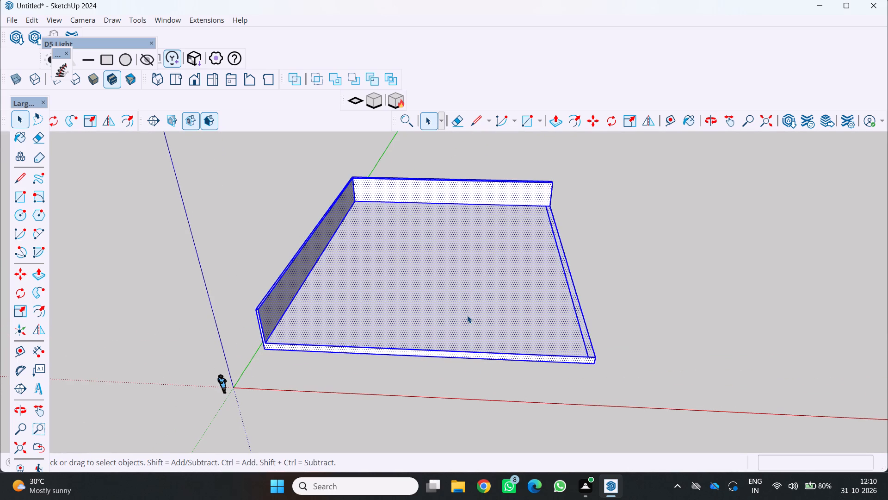
pyautogui.press('Delete')
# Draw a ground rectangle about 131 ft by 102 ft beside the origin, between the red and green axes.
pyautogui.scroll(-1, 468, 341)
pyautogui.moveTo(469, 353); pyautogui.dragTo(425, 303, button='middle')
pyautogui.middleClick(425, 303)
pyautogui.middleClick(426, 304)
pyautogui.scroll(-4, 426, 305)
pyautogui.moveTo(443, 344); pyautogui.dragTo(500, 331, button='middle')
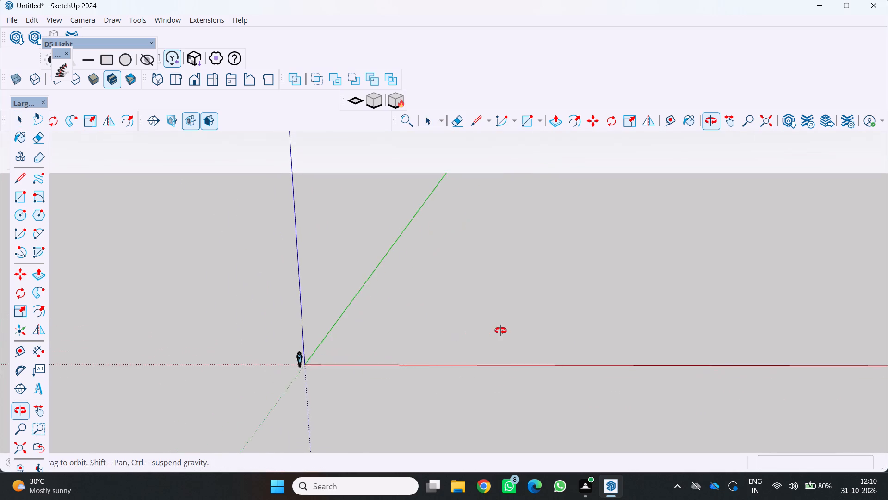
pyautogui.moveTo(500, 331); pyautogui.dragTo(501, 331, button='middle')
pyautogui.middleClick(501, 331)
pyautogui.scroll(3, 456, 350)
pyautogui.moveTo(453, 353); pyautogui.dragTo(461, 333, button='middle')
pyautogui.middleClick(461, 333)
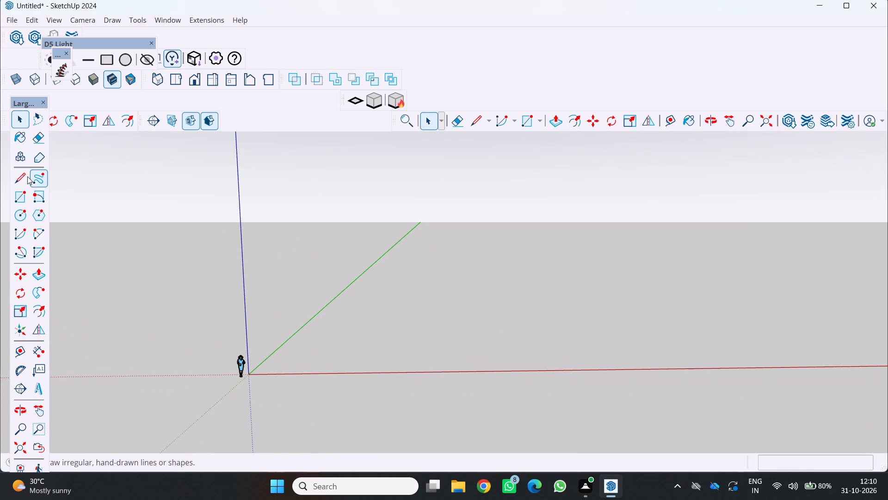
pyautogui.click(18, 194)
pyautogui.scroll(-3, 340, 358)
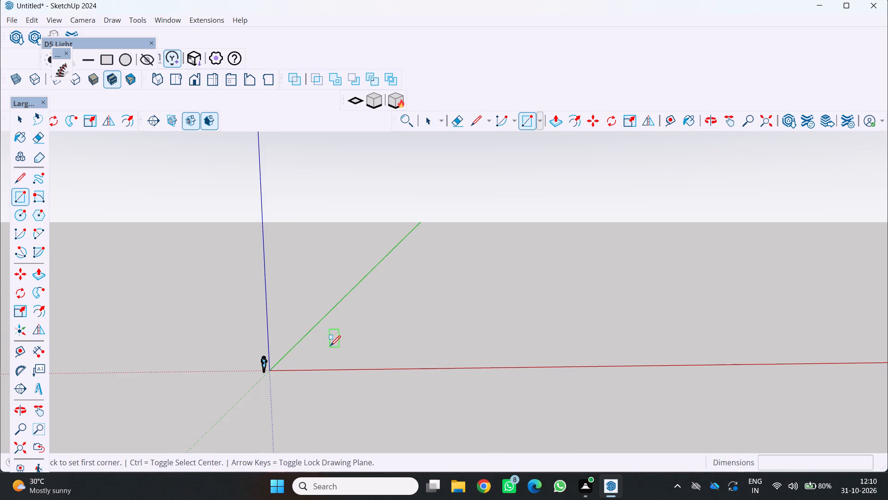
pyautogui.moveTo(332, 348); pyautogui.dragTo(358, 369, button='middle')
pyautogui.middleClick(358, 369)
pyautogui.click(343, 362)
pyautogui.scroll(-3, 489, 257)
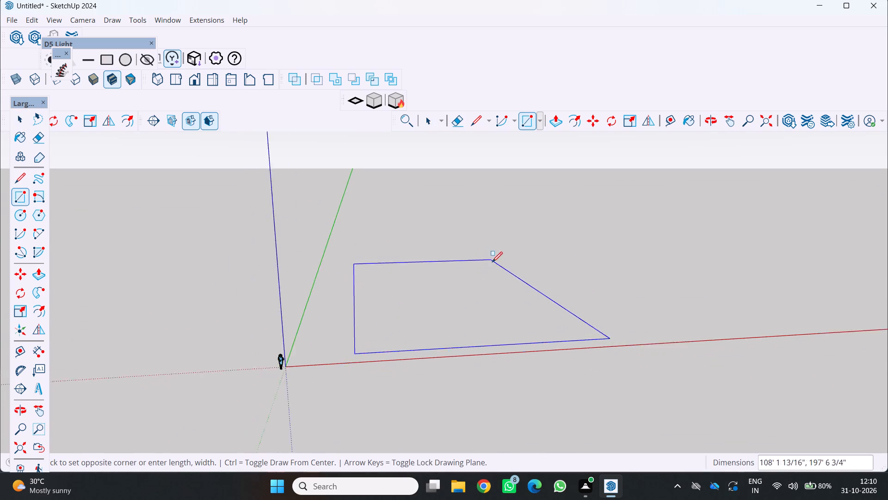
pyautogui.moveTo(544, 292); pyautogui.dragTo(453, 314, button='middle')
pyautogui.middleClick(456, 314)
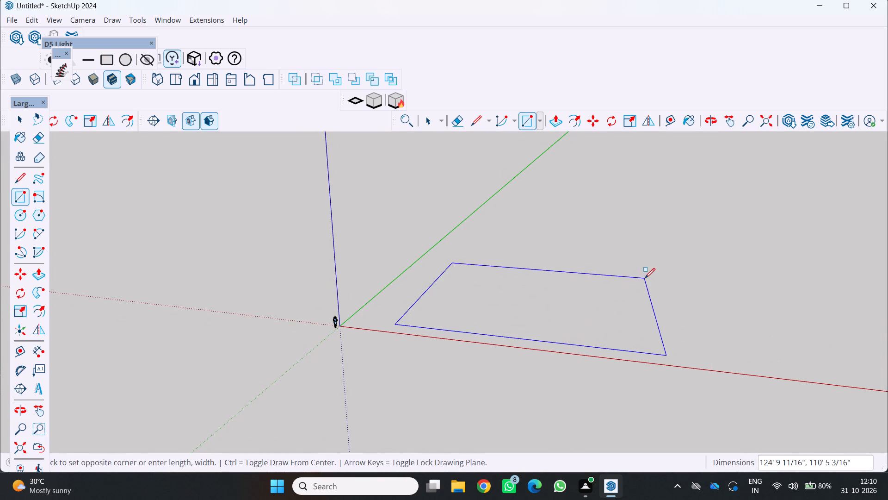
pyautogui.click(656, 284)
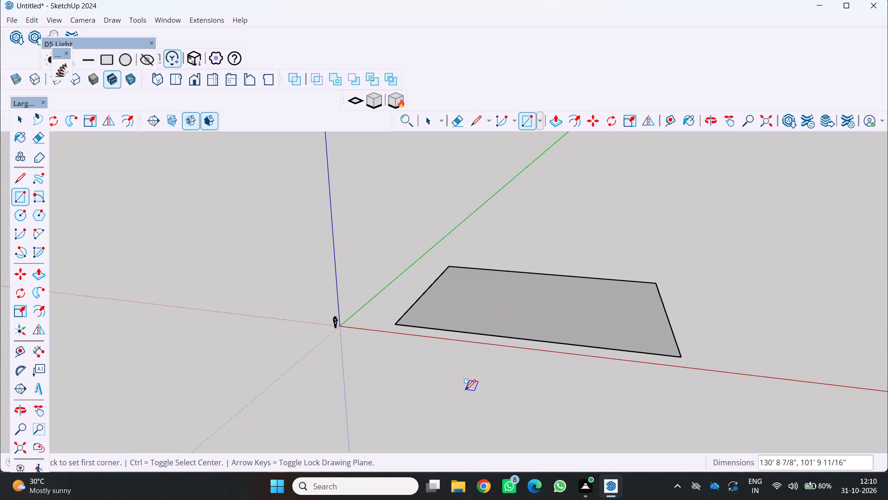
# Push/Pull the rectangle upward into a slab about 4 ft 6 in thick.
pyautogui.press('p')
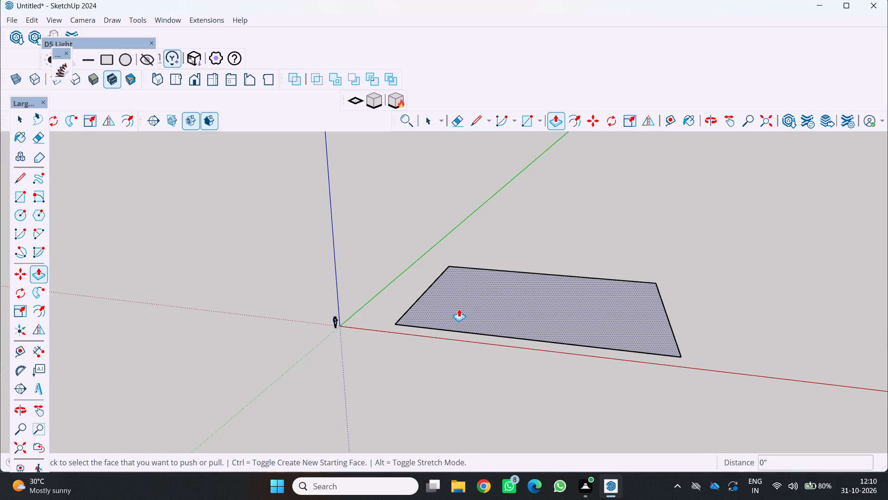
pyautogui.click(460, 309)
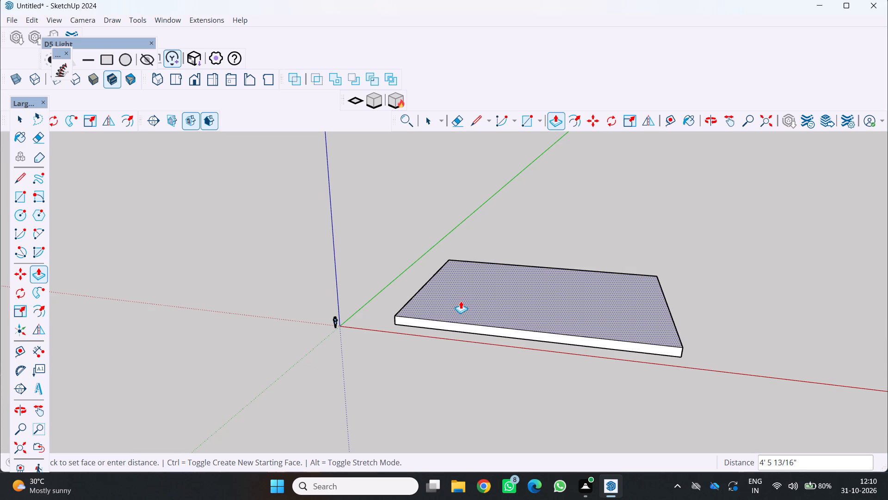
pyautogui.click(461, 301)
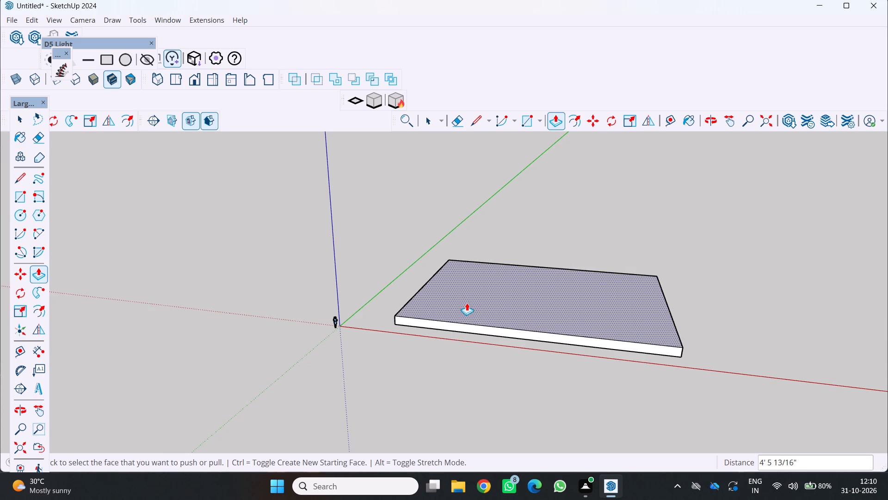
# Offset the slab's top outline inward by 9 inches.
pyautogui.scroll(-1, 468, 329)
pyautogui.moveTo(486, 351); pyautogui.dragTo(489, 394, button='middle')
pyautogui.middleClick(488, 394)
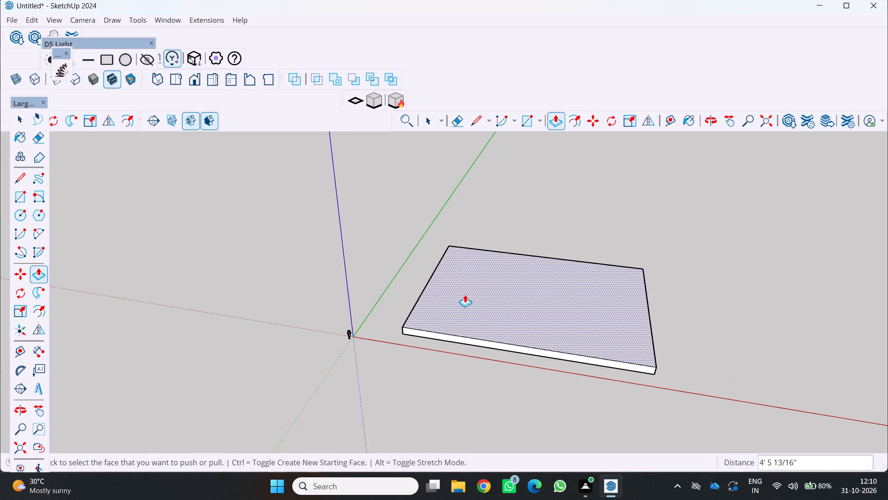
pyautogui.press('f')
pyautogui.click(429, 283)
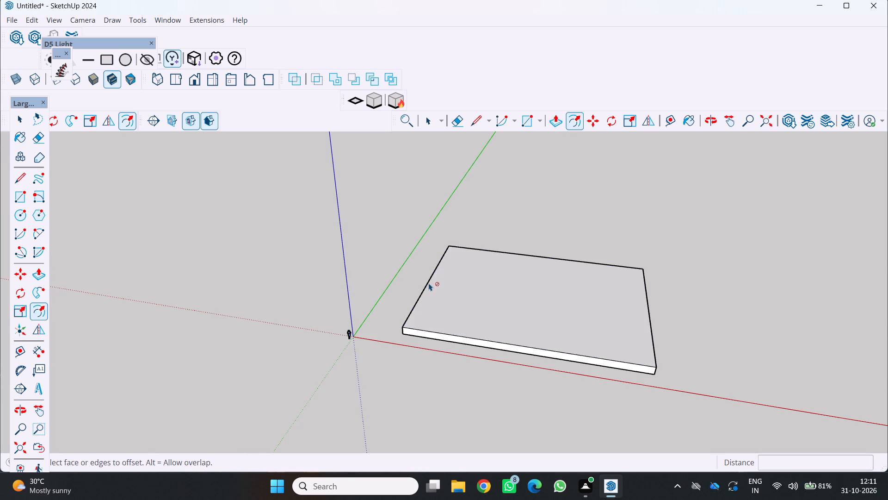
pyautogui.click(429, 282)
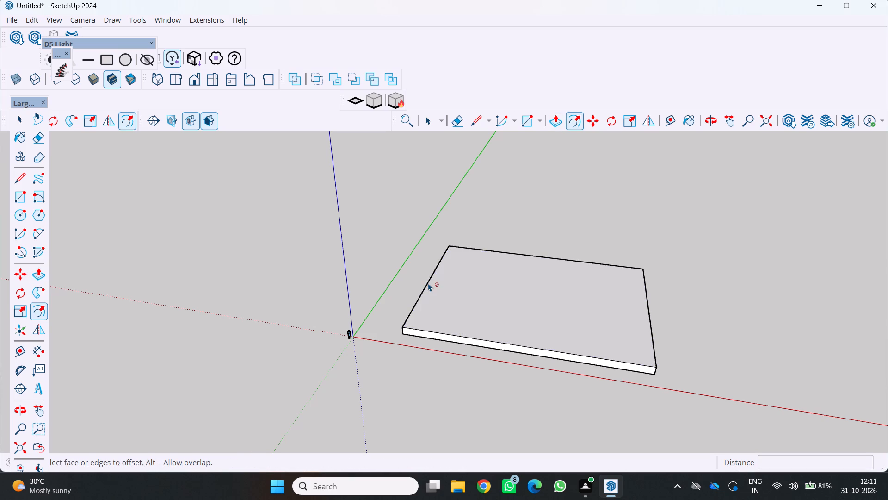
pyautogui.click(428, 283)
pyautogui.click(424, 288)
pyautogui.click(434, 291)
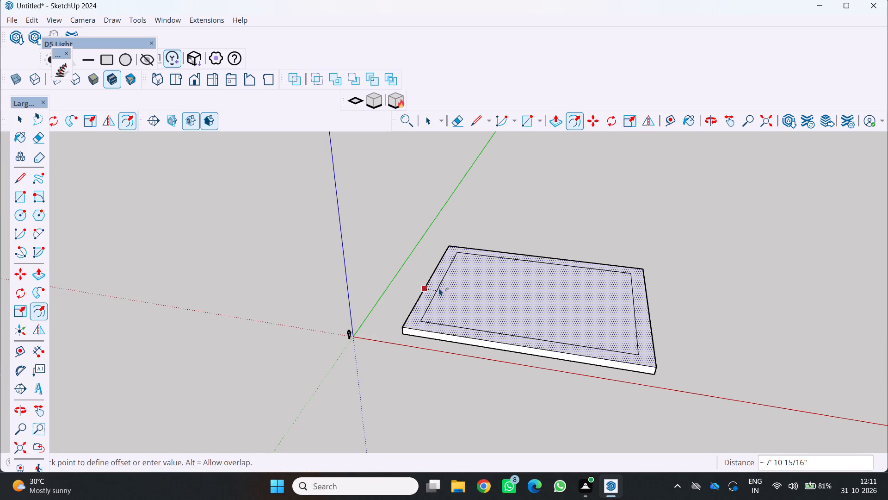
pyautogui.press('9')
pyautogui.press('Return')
# Examine the narrow offset border around the slab's top face from several angles.
pyautogui.scroll(3, 445, 387)
pyautogui.moveTo(466, 344); pyautogui.dragTo(487, 375, button='middle')
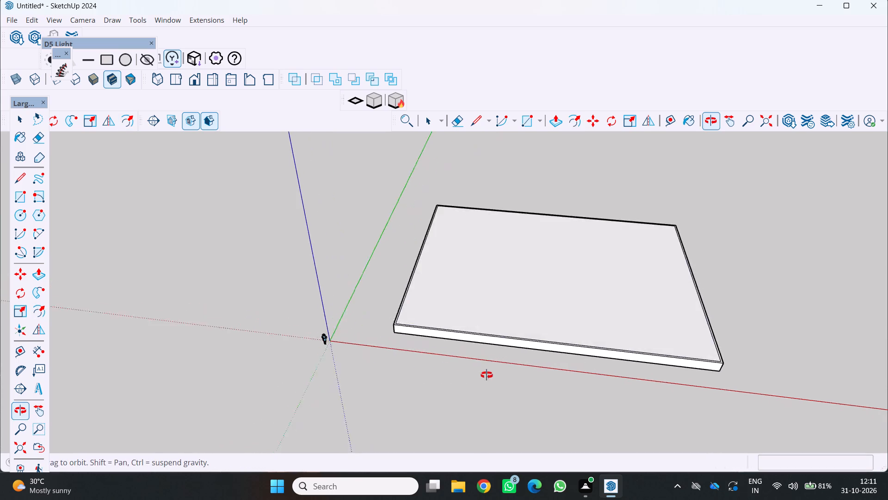
pyautogui.moveTo(487, 375); pyautogui.dragTo(488, 385, button='middle')
pyautogui.middleClick(488, 386)
pyautogui.middleClick(488, 386)
pyautogui.scroll(2, 399, 322)
pyautogui.moveTo(324, 207); pyautogui.dragTo(415, 275, button='middle')
pyautogui.middleClick(415, 275)
pyautogui.scroll(-1, 423, 300)
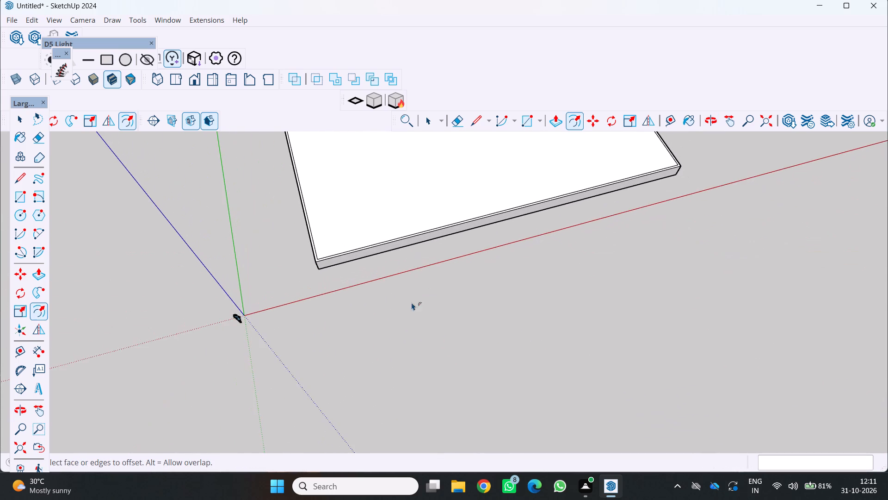
pyautogui.scroll(-2, 412, 302)
pyautogui.scroll(-3, 376, 279)
pyautogui.moveTo(374, 279); pyautogui.dragTo(329, 261, button='middle')
pyautogui.middleClick(328, 260)
pyautogui.scroll(8, 359, 237)
pyautogui.moveTo(377, 267); pyautogui.dragTo(312, 243, button='middle')
pyautogui.scroll(6, 312, 243)
pyautogui.moveTo(362, 239); pyautogui.dragTo(462, 304, button='middle')
pyautogui.scroll(-2, 463, 306)
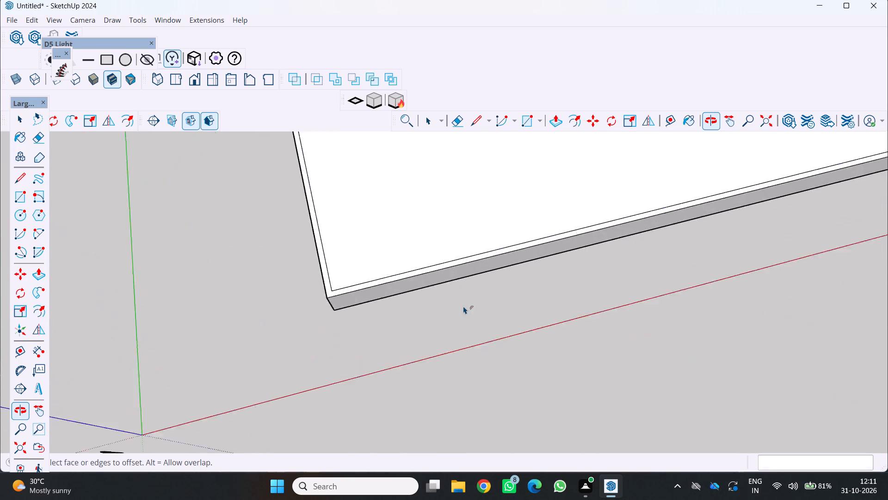
pyautogui.scroll(-13, 463, 306)
pyautogui.moveTo(489, 259); pyautogui.dragTo(356, 175, button='middle')
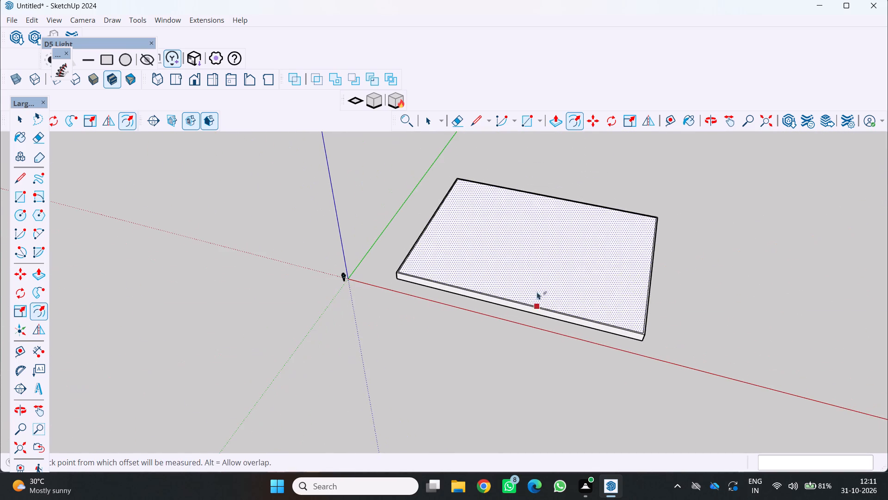
pyautogui.scroll(-2, 518, 292)
pyautogui.scroll(6, 617, 284)
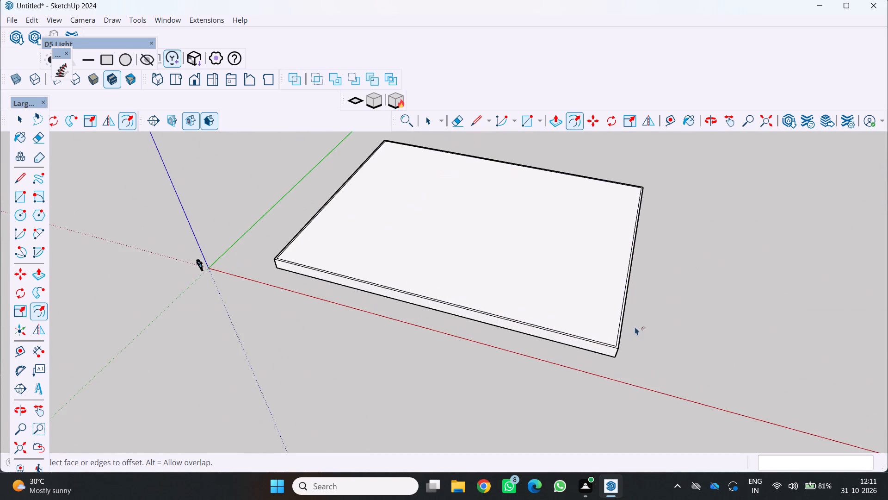
pyautogui.moveTo(635, 327); pyautogui.dragTo(699, 329, button='middle')
pyautogui.scroll(1, 641, 326)
pyautogui.scroll(-4, 632, 325)
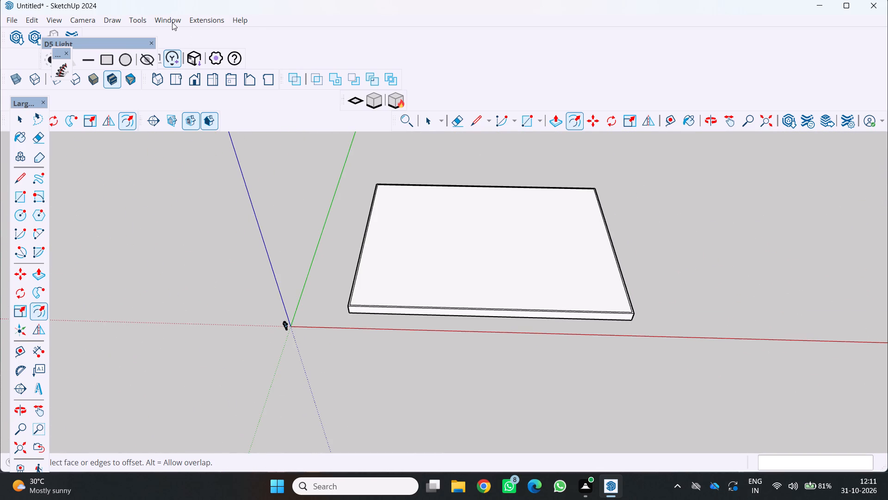
# Change the model's measurement unit format to Engineering.
pyautogui.click(172, 22)
pyautogui.click(176, 81)
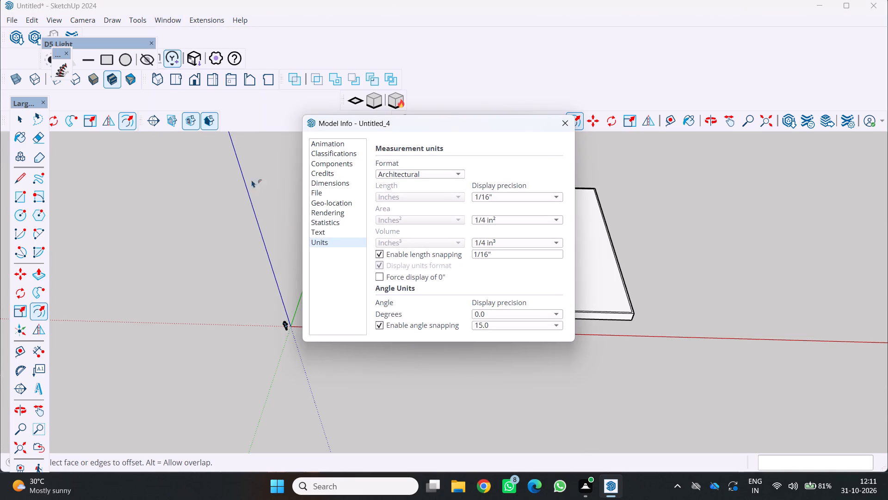
pyautogui.click(417, 175)
pyautogui.click(411, 192)
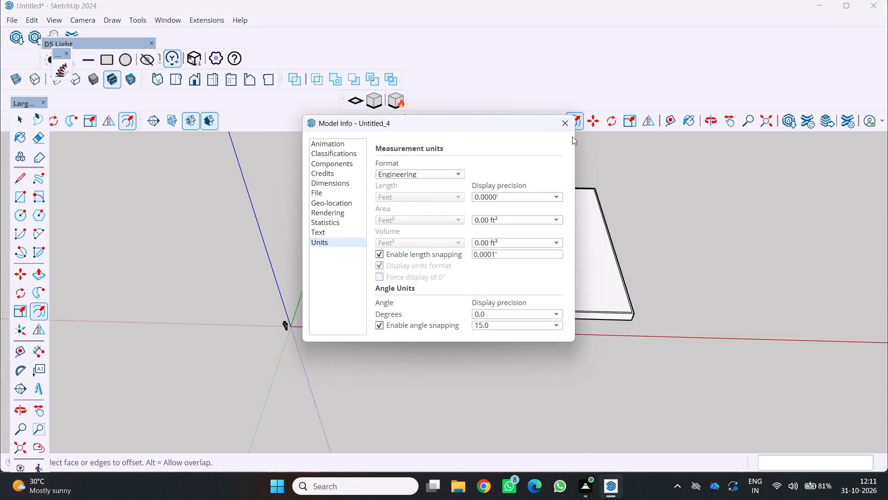
pyautogui.click(562, 124)
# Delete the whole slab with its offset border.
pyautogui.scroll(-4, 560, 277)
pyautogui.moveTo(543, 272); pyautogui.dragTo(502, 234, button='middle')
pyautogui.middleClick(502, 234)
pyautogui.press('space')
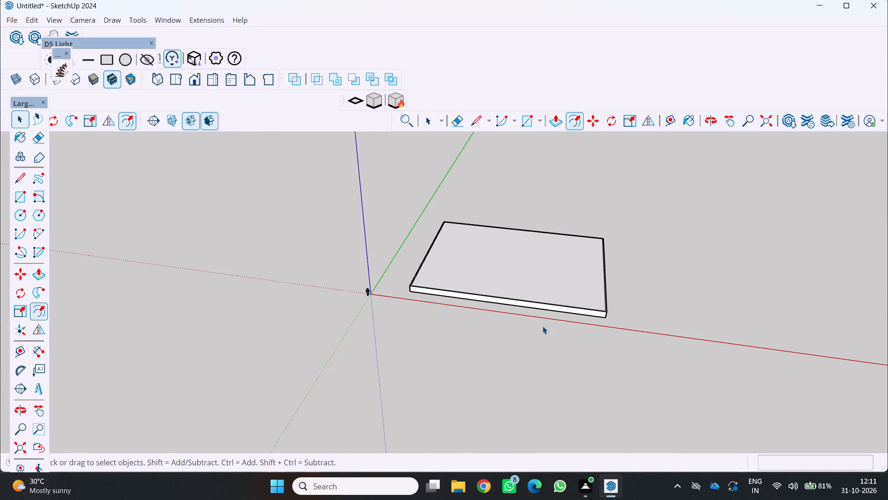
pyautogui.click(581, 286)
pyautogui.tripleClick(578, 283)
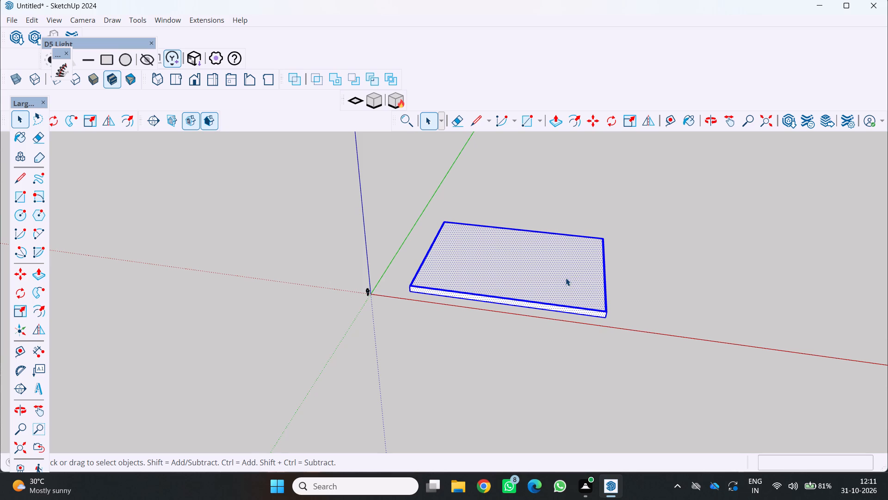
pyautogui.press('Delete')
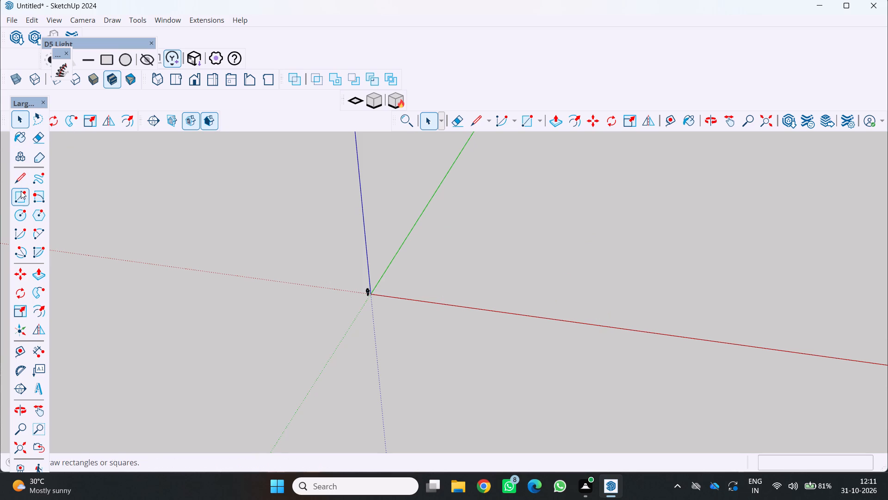
# Draw a new ground rectangle about 168.2 ft by 103.9 ft beside the origin, between the red and green axes.
pyautogui.click(23, 193)
pyautogui.scroll(2, 407, 297)
pyautogui.moveTo(425, 283); pyautogui.dragTo(455, 300, button='middle')
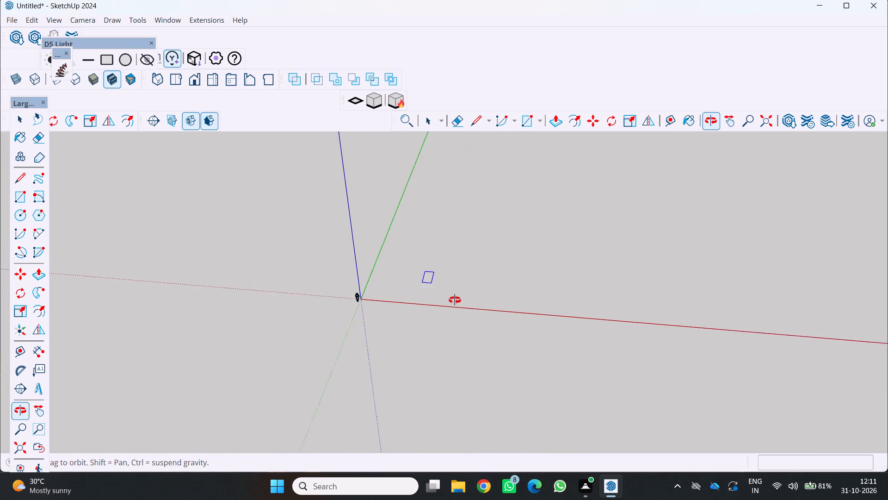
pyautogui.moveTo(455, 300); pyautogui.dragTo(466, 300, button='middle')
pyautogui.click(415, 284)
pyautogui.scroll(-5, 651, 206)
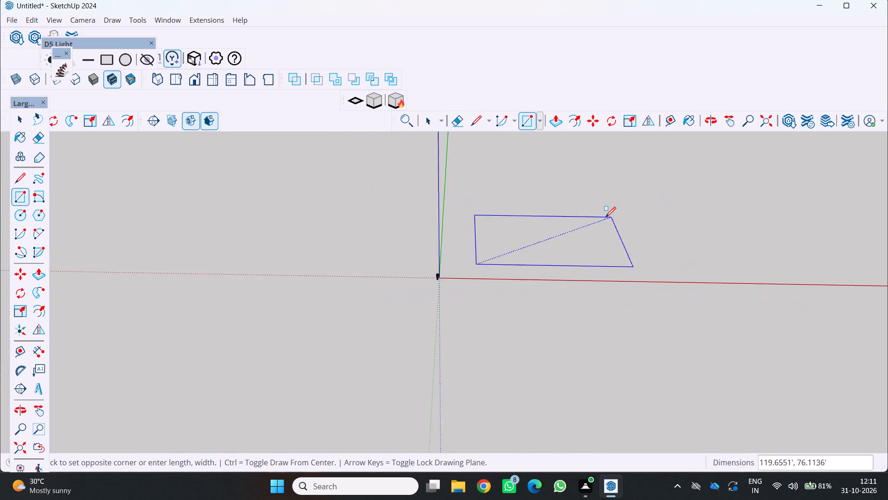
pyautogui.click(650, 201)
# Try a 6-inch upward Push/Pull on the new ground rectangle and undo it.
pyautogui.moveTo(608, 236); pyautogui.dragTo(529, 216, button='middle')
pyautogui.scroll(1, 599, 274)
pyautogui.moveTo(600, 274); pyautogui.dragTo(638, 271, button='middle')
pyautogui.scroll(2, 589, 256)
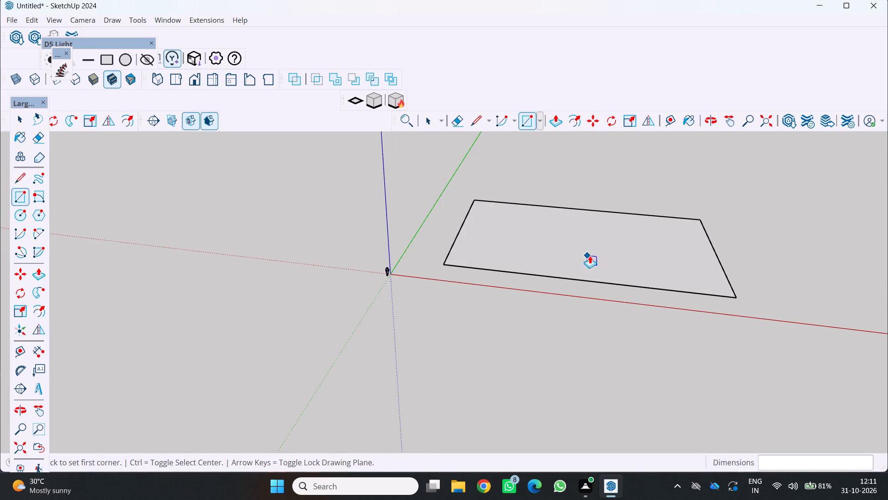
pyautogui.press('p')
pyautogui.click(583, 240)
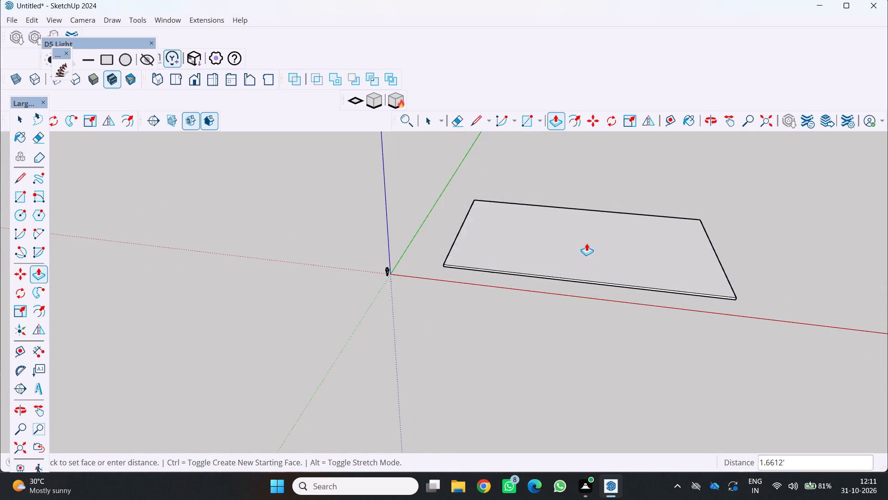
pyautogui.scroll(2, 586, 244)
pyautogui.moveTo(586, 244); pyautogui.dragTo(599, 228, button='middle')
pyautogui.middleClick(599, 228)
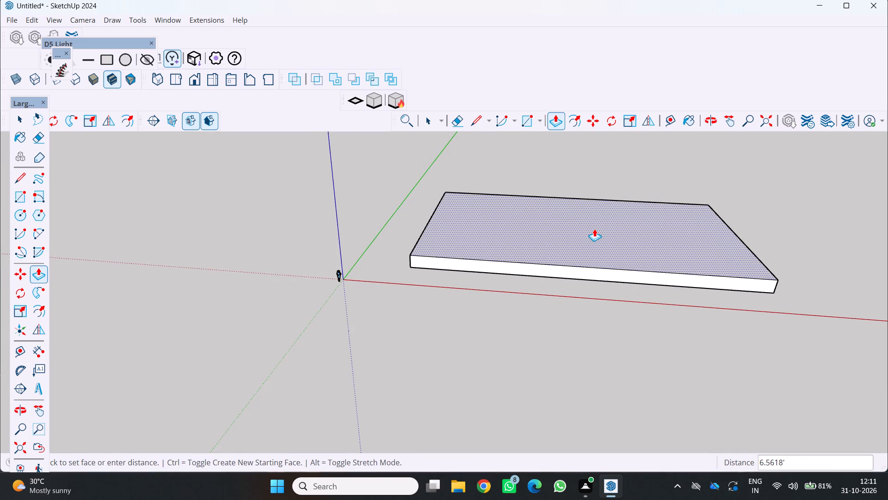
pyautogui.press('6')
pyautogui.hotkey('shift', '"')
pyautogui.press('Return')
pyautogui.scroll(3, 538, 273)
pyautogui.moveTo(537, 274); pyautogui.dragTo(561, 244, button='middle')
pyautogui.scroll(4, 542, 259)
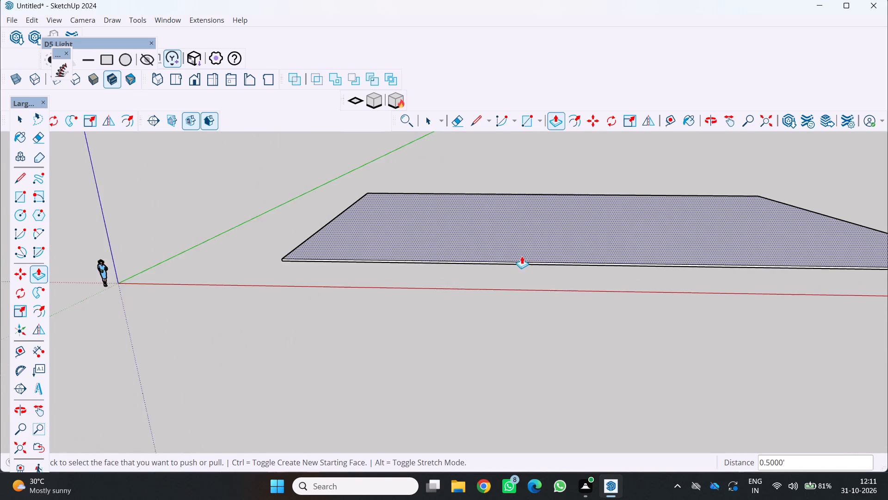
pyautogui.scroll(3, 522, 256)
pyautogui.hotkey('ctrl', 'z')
# Extrude the ground rectangle upward 1'6" to form the base slab.
pyautogui.moveTo(512, 249); pyautogui.dragTo(488, 300, button='middle')
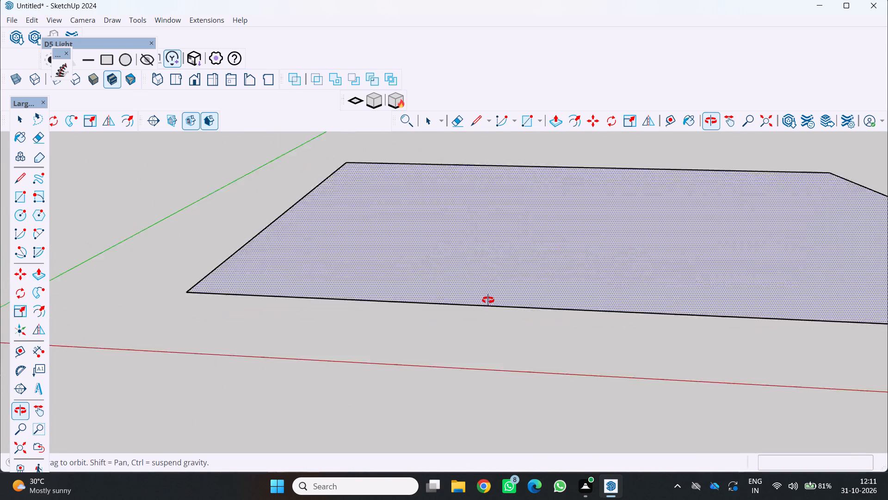
pyautogui.moveTo(488, 300); pyautogui.dragTo(487, 301, button='middle')
pyautogui.middleClick(484, 301)
pyautogui.click(495, 261)
pyautogui.scroll(-4, 512, 236)
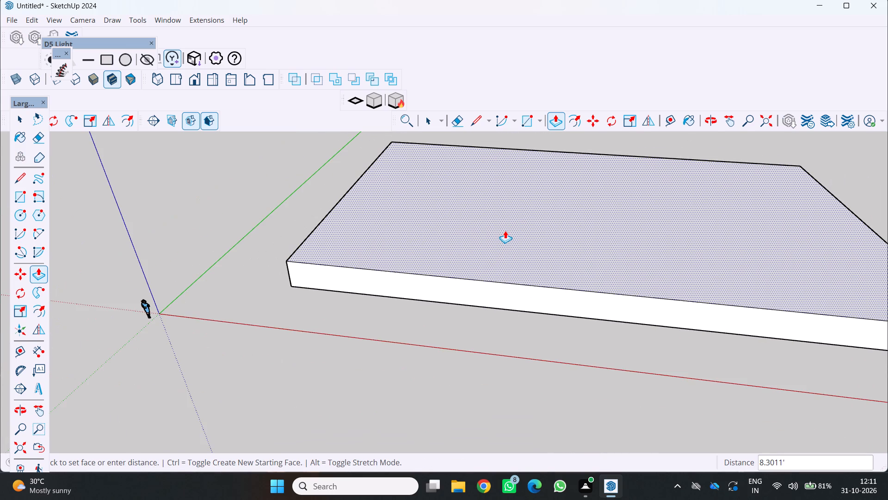
pyautogui.write("1'")
pyautogui.press('6')
pyautogui.hotkey('shift', '"')
pyautogui.press('Return')
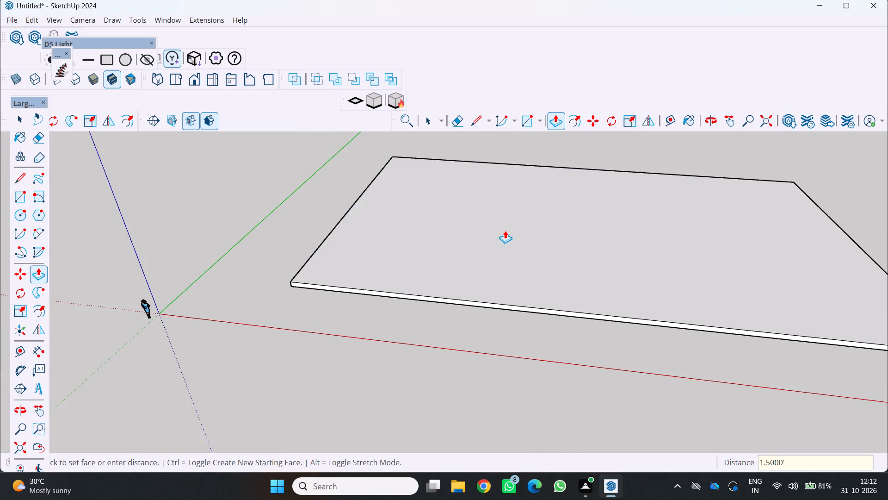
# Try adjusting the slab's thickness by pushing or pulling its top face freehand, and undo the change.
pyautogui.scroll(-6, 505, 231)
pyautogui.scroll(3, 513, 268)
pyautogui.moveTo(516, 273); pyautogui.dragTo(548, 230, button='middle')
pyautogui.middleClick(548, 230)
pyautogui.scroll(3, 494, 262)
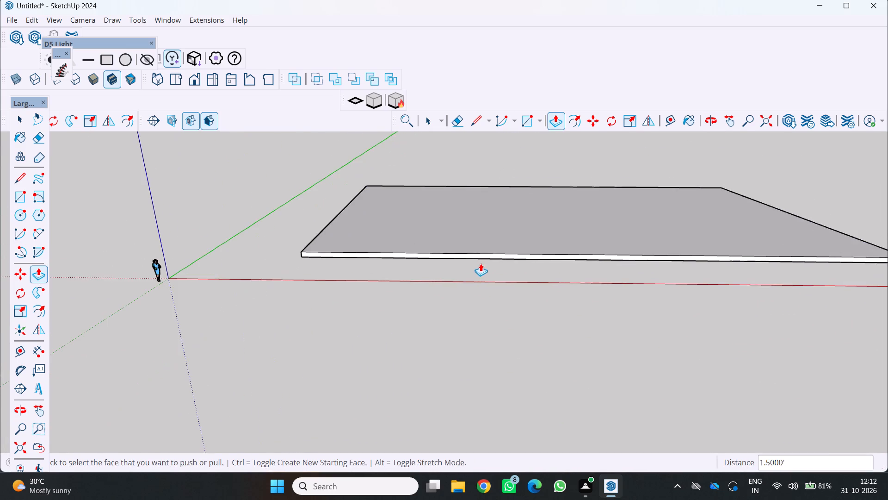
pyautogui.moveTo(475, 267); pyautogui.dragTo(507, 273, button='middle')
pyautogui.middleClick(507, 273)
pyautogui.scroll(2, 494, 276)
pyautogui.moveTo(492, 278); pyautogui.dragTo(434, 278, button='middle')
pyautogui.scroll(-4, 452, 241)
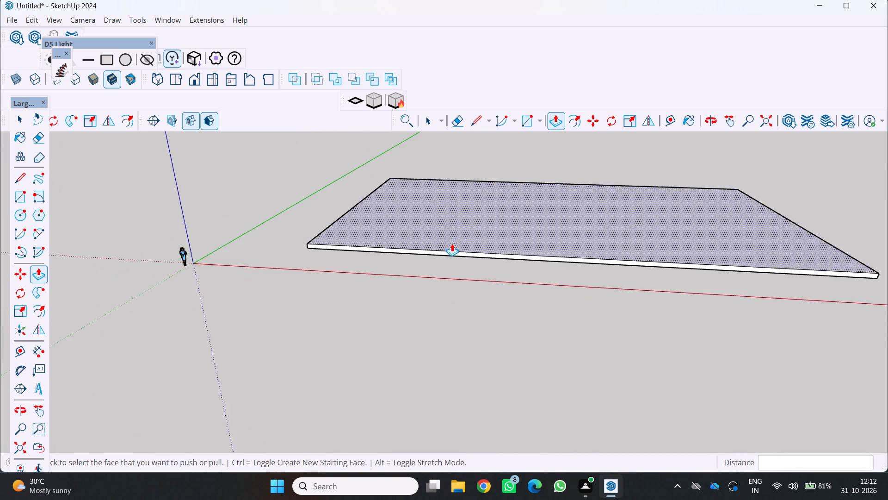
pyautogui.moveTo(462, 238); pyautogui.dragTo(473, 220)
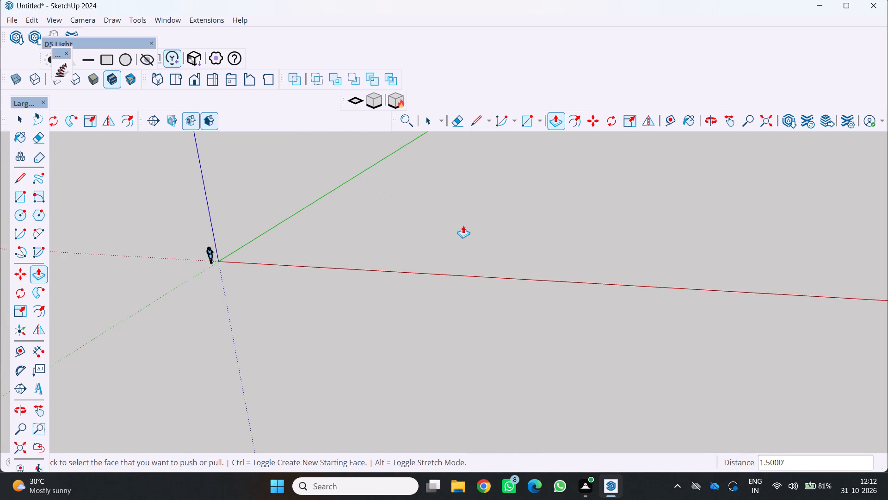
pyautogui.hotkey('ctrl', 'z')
# Pull the slab's top face upward freehand to thicken the slab.
pyautogui.moveTo(457, 221); pyautogui.dragTo(469, 212)
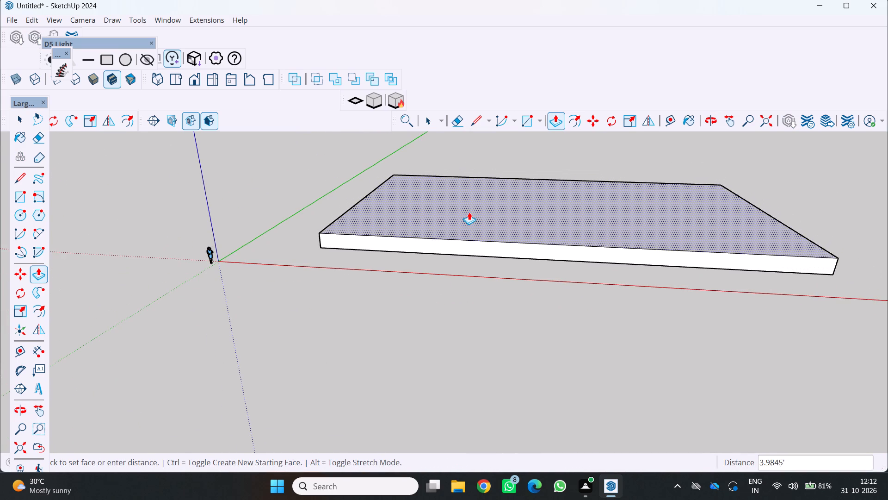
pyautogui.moveTo(469, 212); pyautogui.dragTo(469, 216)
pyautogui.scroll(-4, 433, 249)
pyautogui.press('space')
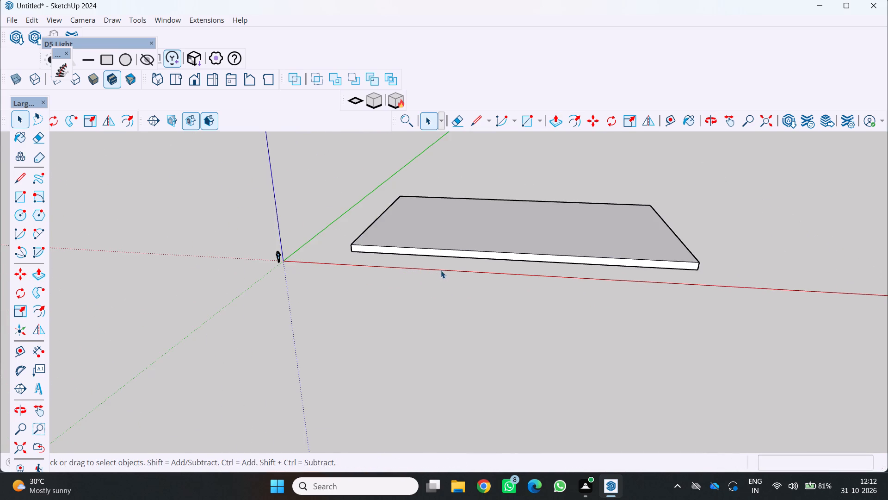
# Push the slab's short end face farthest from the origin inward about 8.1 ft.
pyautogui.moveTo(442, 281); pyautogui.dragTo(432, 295, button='middle')
pyautogui.scroll(1, 456, 245)
pyautogui.moveTo(458, 252); pyautogui.dragTo(489, 272, button='middle')
pyautogui.moveTo(488, 270); pyautogui.dragTo(482, 266, button='middle')
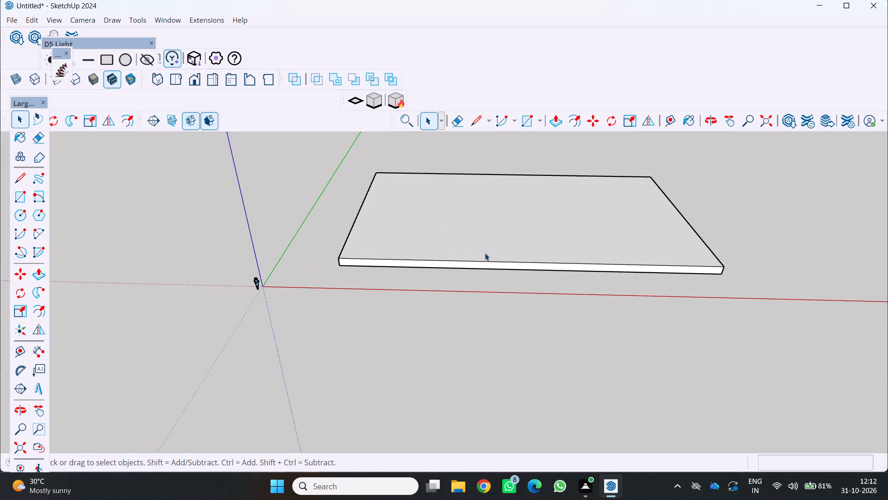
pyautogui.moveTo(489, 251); pyautogui.dragTo(375, 229, button='middle')
pyautogui.middleClick(375, 229)
pyautogui.scroll(3, 777, 397)
pyautogui.moveTo(728, 336); pyautogui.dragTo(694, 319, button='middle')
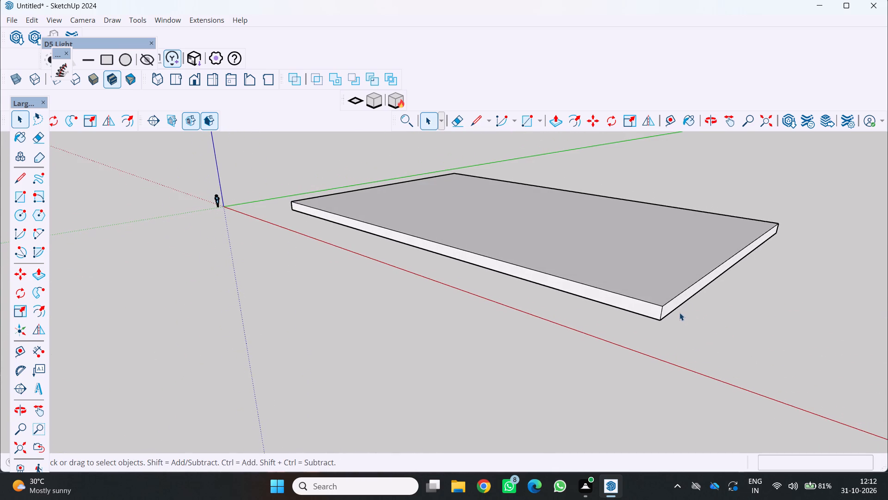
pyautogui.press('p')
pyautogui.moveTo(679, 298); pyautogui.dragTo(670, 292)
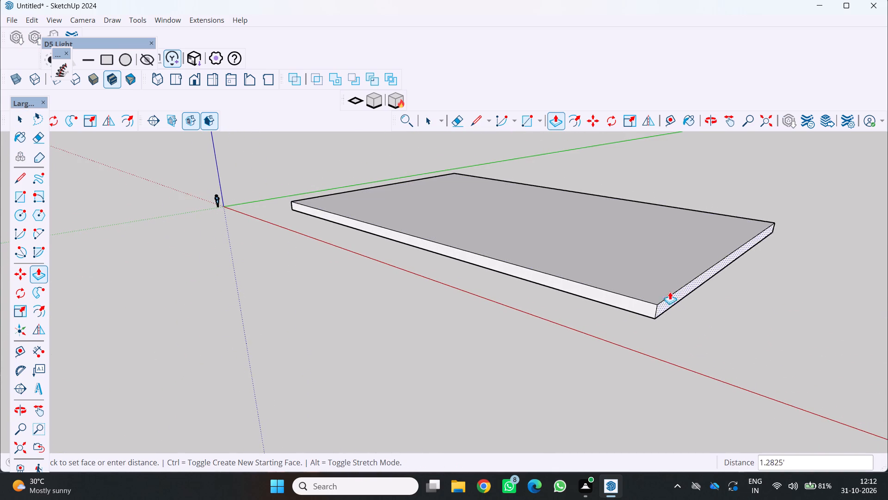
pyautogui.moveTo(670, 292); pyautogui.dragTo(651, 279)
# Push the same short end face farther inward freehand to shorten the slab along the red axis.
pyautogui.scroll(-3, 651, 287)
pyautogui.moveTo(649, 301); pyautogui.dragTo(758, 345, button='middle')
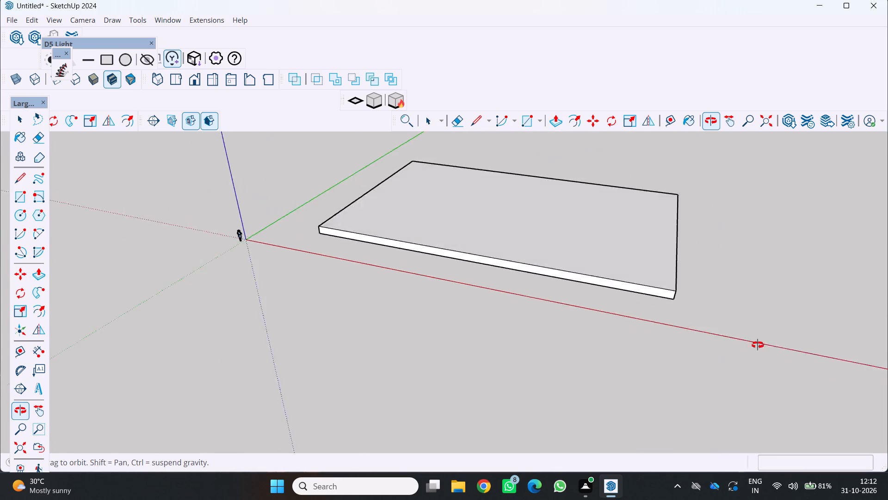
pyautogui.moveTo(758, 345); pyautogui.dragTo(795, 346, button='middle')
pyautogui.scroll(-5, 790, 346)
pyautogui.scroll(-4, 677, 325)
pyautogui.moveTo(663, 331); pyautogui.dragTo(598, 280, button='middle')
pyautogui.scroll(4, 637, 307)
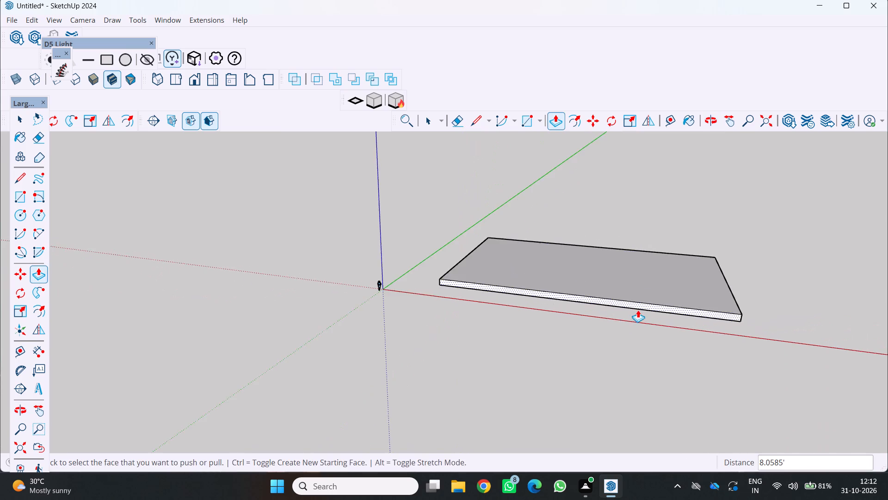
pyautogui.moveTo(634, 319); pyautogui.dragTo(607, 379, button='middle')
pyautogui.scroll(5, 607, 379)
pyautogui.middleClick(607, 379)
pyautogui.moveTo(723, 362); pyautogui.dragTo(588, 290, button='middle')
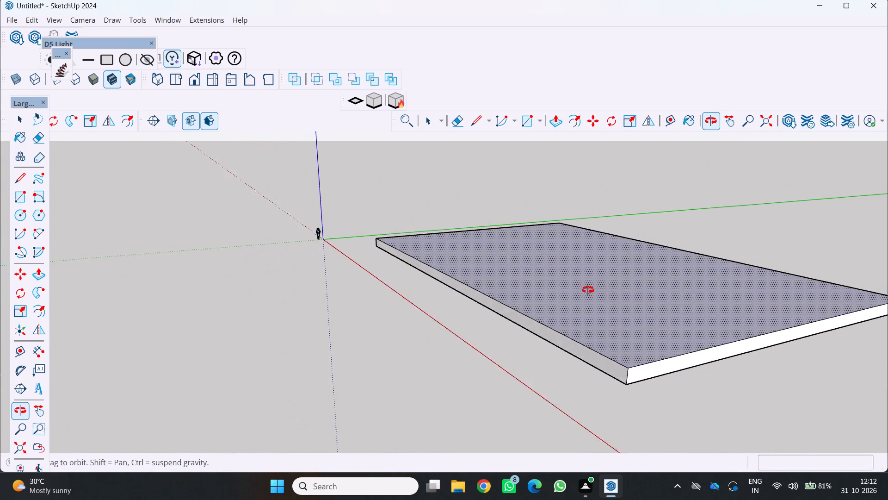
pyautogui.moveTo(588, 290); pyautogui.dragTo(585, 291, button='middle')
pyautogui.middleClick(584, 292)
pyautogui.scroll(-4, 583, 295)
pyautogui.scroll(5, 643, 363)
pyautogui.moveTo(649, 338); pyautogui.dragTo(697, 345, button='middle')
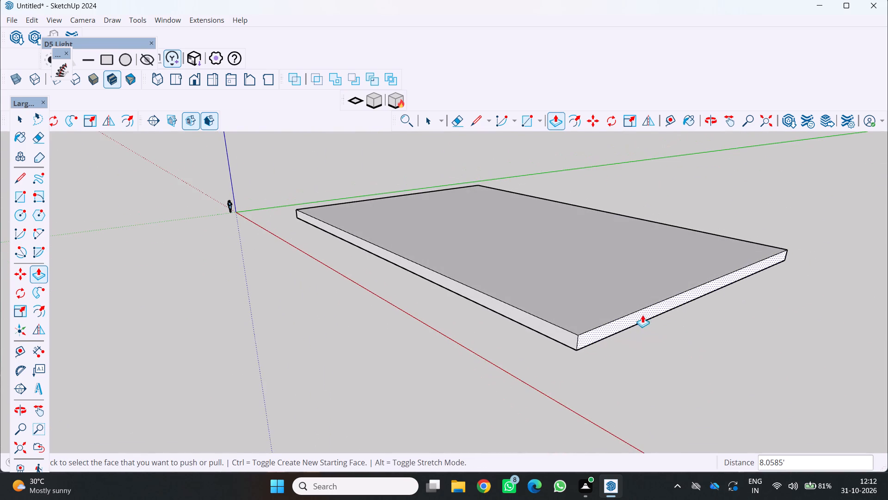
pyautogui.moveTo(641, 314); pyautogui.dragTo(586, 270)
# Pull the slab's long side face nearest the red axis outward about 6.6 ft.
pyautogui.scroll(-1, 598, 302)
pyautogui.moveTo(601, 308); pyautogui.dragTo(804, 344, button='middle')
pyautogui.scroll(-3, 609, 300)
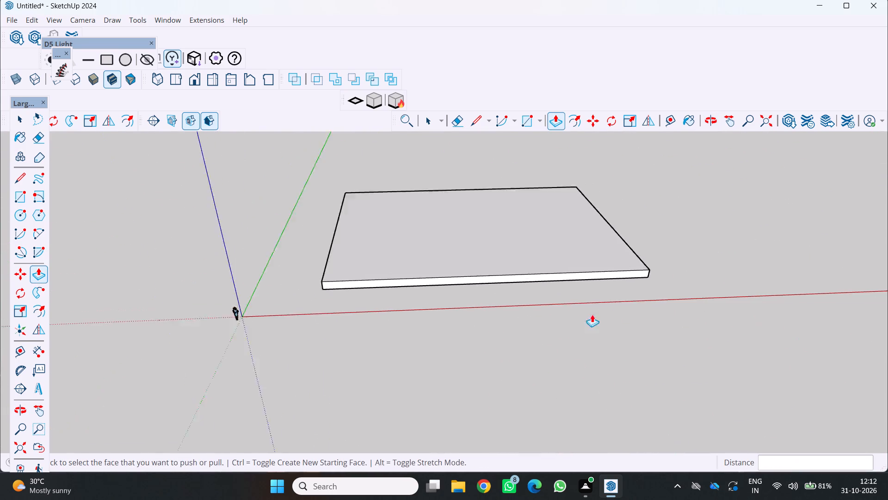
pyautogui.scroll(-3, 592, 314)
pyautogui.moveTo(542, 294); pyautogui.dragTo(509, 242, button='middle')
pyautogui.scroll(6, 522, 262)
pyautogui.scroll(-5, 504, 245)
pyautogui.moveTo(525, 267); pyautogui.dragTo(531, 320, button='middle')
pyautogui.scroll(4, 531, 316)
pyautogui.moveTo(517, 298); pyautogui.dragTo(521, 307)
pyautogui.scroll(-2, 518, 307)
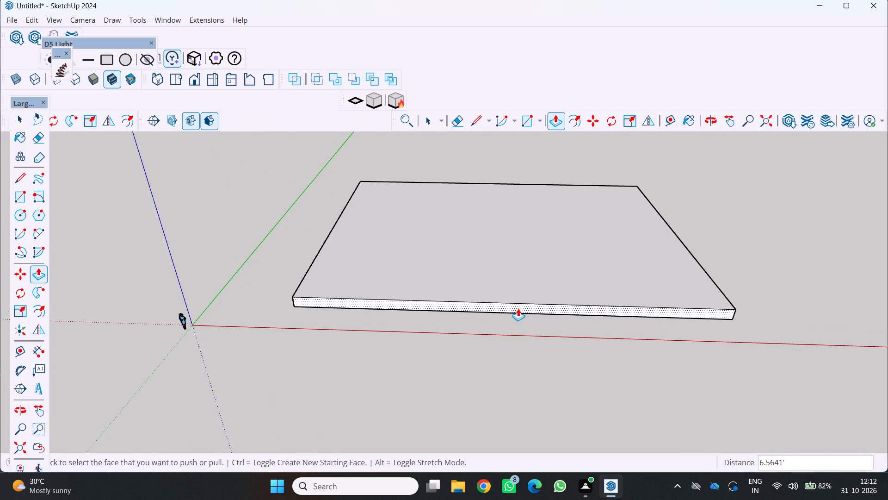
pyautogui.scroll(-2, 518, 308)
pyautogui.press('space')
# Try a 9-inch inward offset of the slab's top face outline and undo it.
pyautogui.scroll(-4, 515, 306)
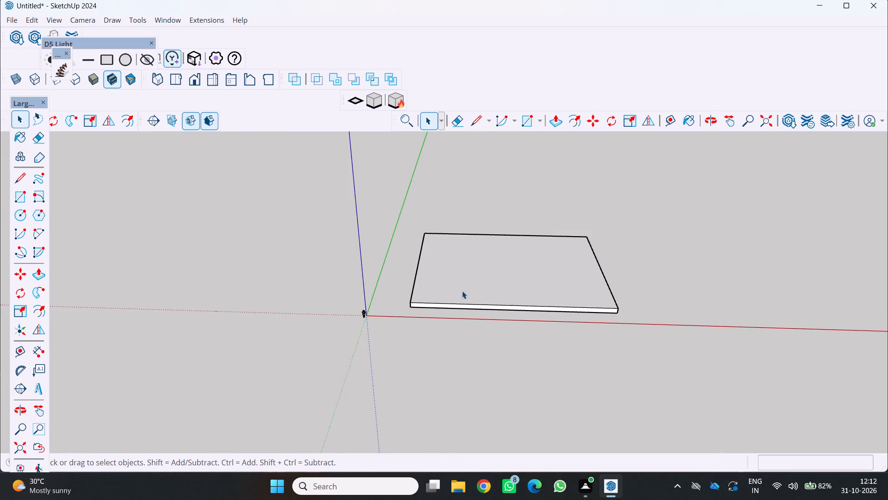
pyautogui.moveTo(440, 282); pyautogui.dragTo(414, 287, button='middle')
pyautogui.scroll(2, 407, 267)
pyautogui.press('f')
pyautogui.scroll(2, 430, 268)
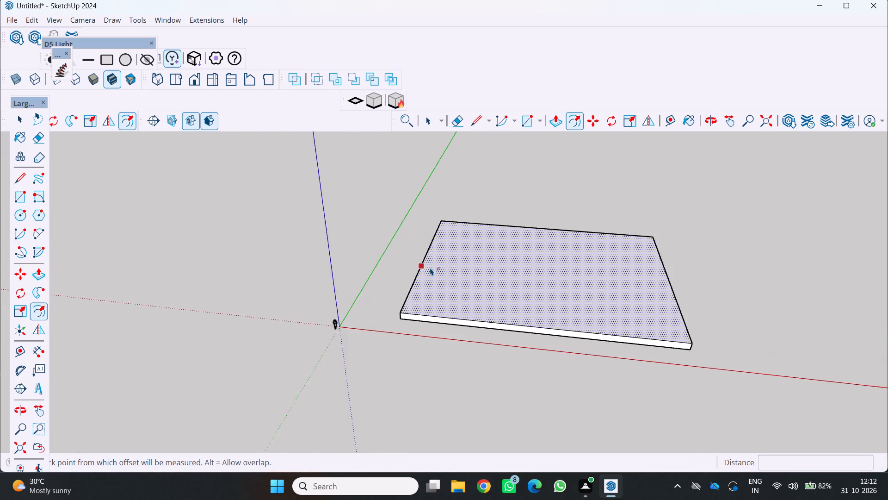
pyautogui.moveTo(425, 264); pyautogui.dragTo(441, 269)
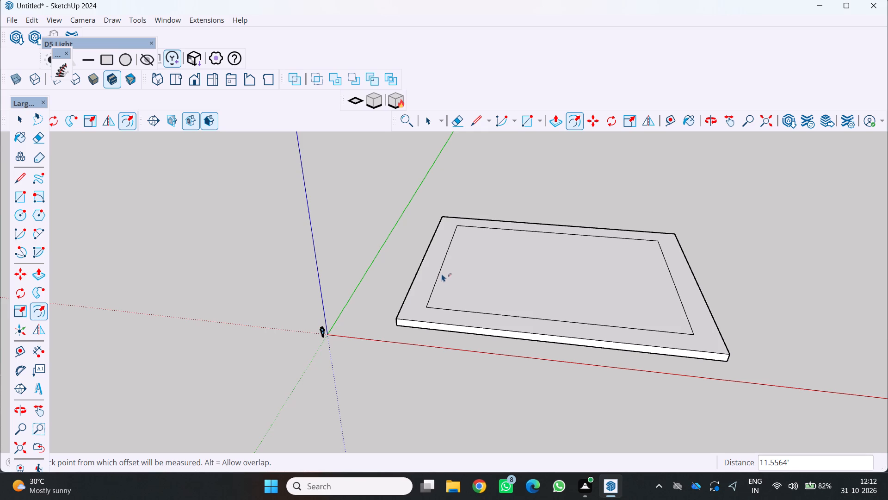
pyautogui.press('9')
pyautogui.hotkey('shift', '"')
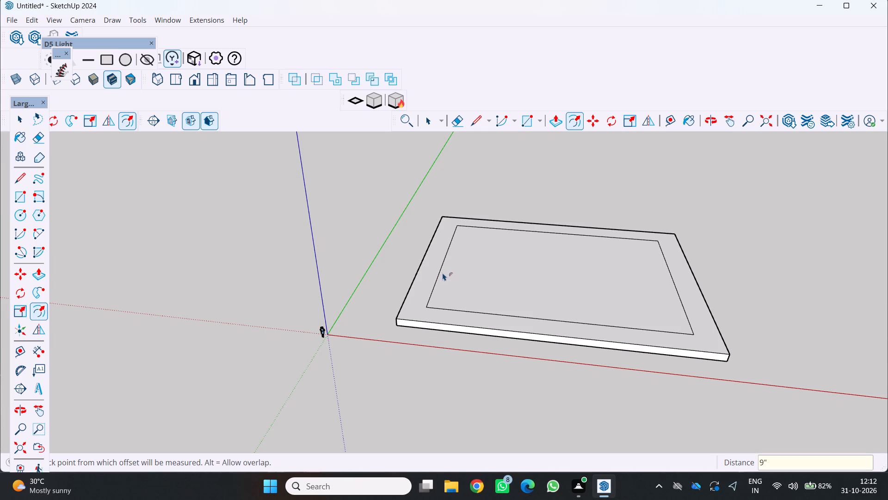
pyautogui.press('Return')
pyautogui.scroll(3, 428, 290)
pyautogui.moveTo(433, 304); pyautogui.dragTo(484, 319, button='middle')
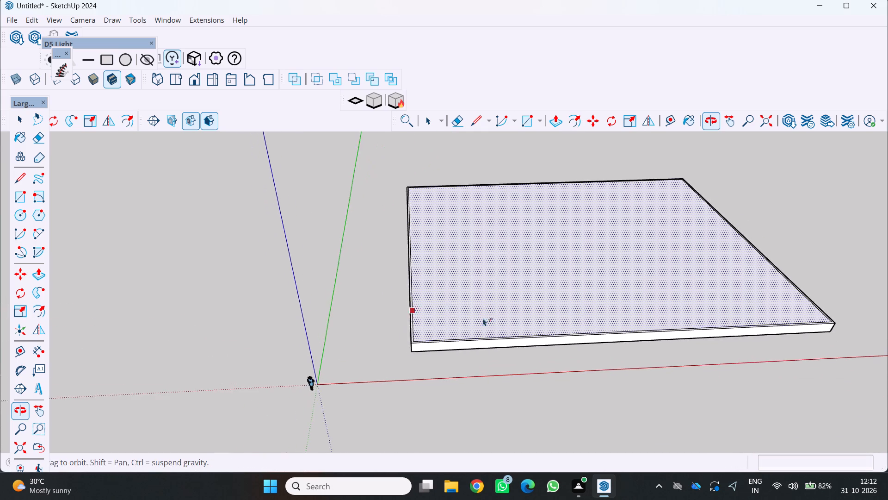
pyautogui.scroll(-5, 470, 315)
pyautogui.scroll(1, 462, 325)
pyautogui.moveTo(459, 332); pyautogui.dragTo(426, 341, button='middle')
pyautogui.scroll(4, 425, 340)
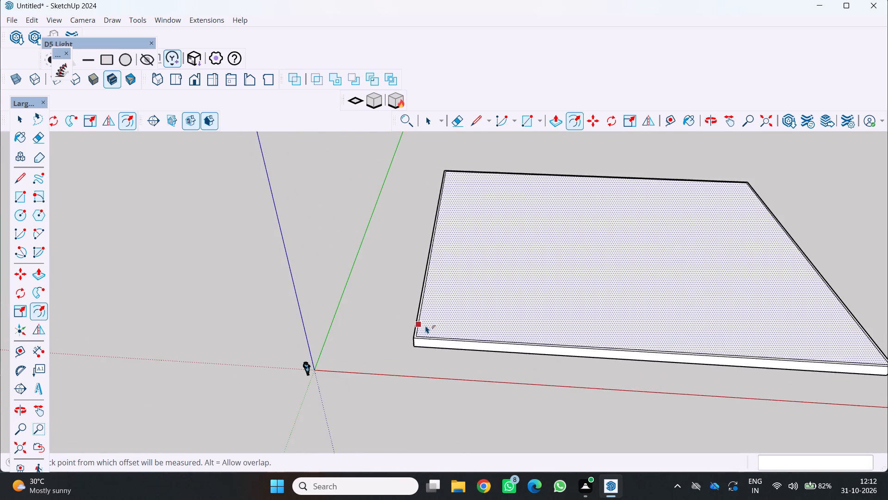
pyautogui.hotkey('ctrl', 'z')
# Offset the slab's top face outline inward about 3.8 ft to form a border strip.
pyautogui.moveTo(426, 312); pyautogui.dragTo(434, 311)
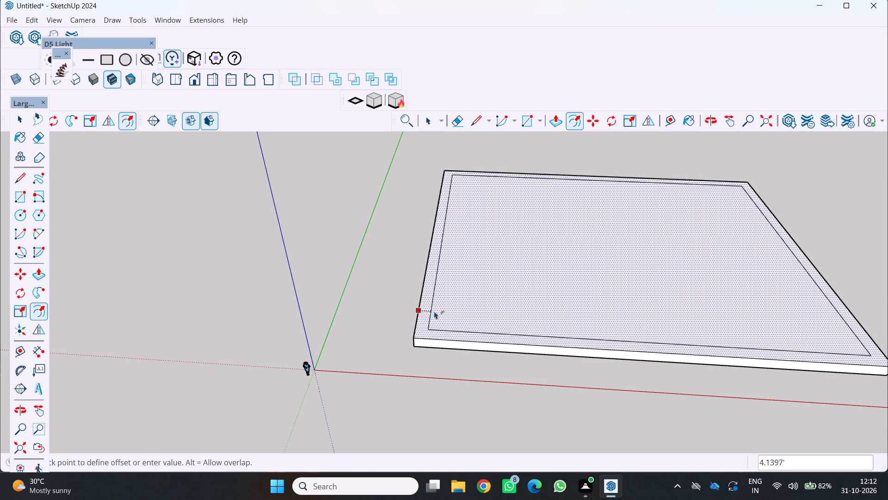
pyautogui.moveTo(434, 311); pyautogui.dragTo(430, 307)
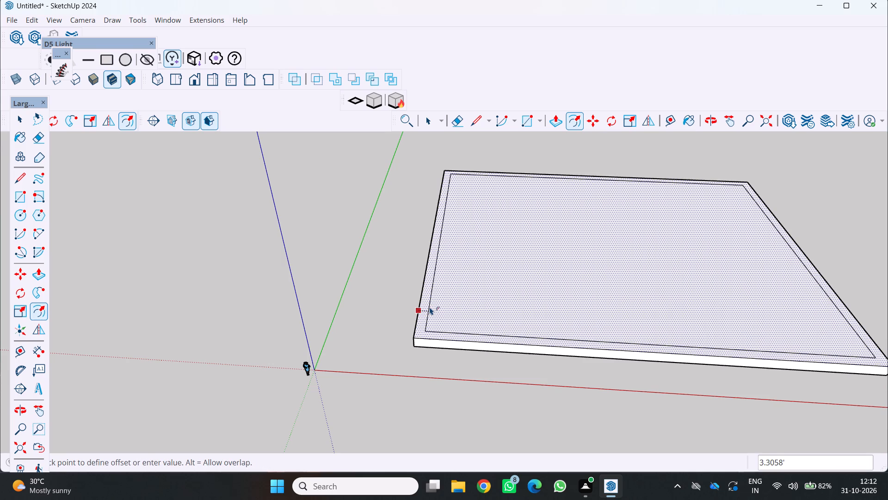
pyautogui.moveTo(430, 307); pyautogui.dragTo(431, 307)
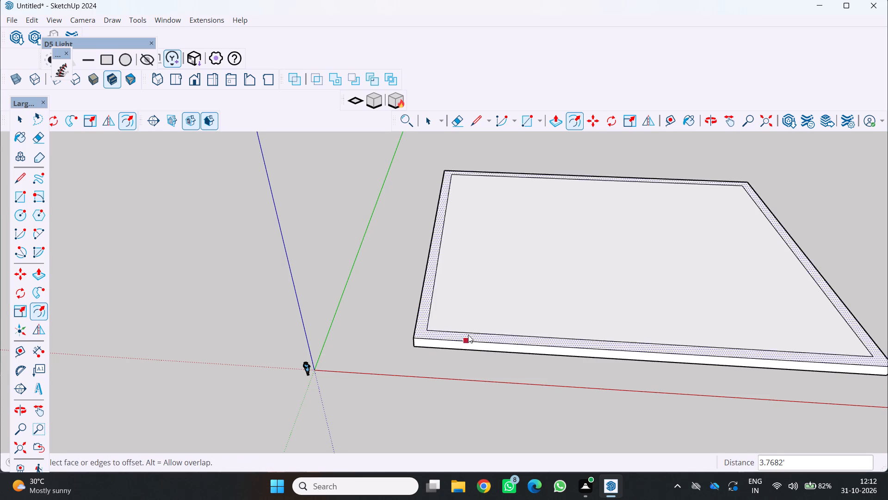
# Pull the border strip on the slab's top face upward freehand to form perimeter walls.
pyautogui.scroll(-3, 468, 335)
pyautogui.moveTo(503, 343); pyautogui.dragTo(451, 344, button='middle')
pyautogui.scroll(3, 452, 349)
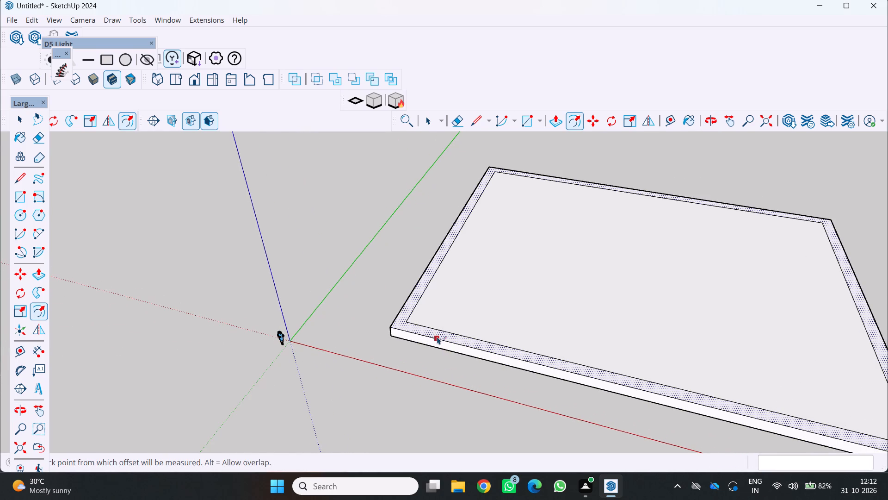
pyautogui.press('p')
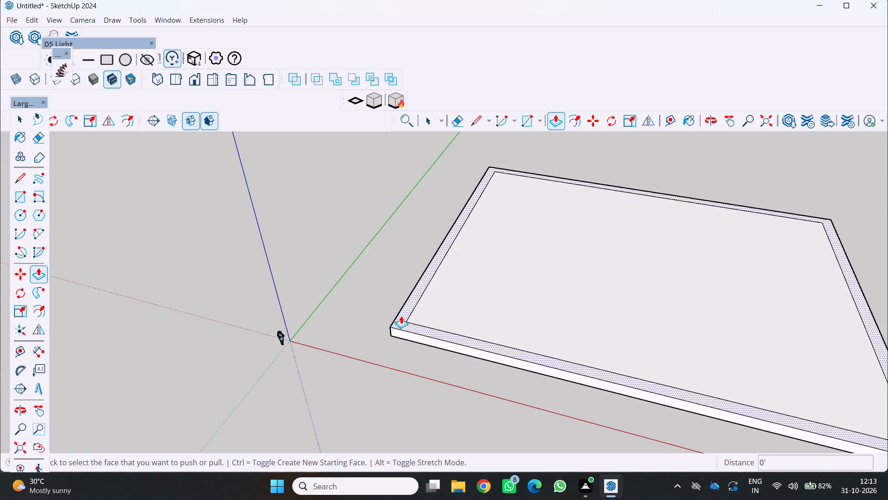
pyautogui.moveTo(401, 319); pyautogui.dragTo(413, 266)
pyautogui.scroll(-5, 401, 286)
pyautogui.moveTo(401, 291); pyautogui.dragTo(473, 260, button='middle')
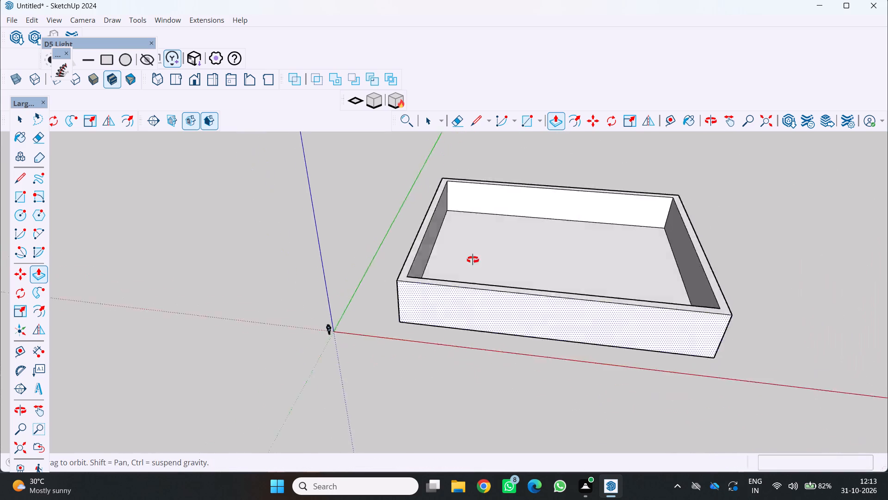
# Undo the freehand upward pull of the slab's perimeter border strip.
pyautogui.moveTo(473, 260); pyautogui.dragTo(506, 247, button='middle')
pyautogui.scroll(-3, 505, 247)
pyautogui.moveTo(469, 277); pyautogui.dragTo(420, 292, button='middle')
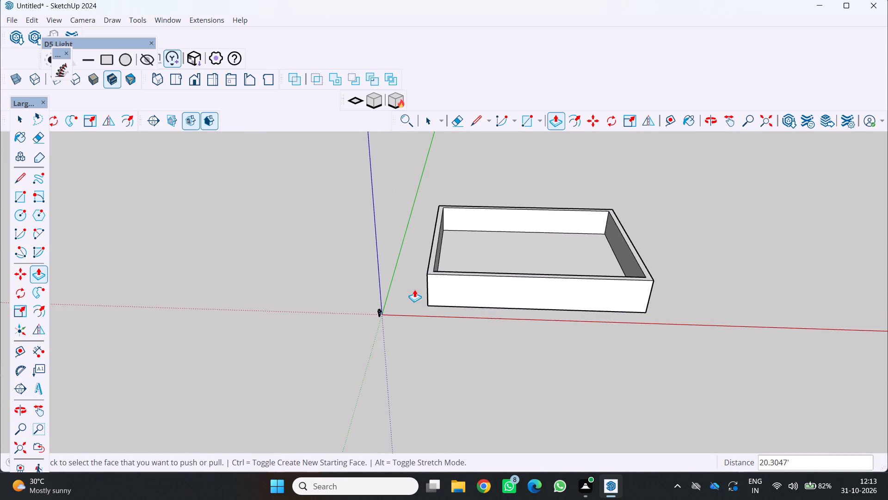
pyautogui.hotkey('ctrl', 'z')
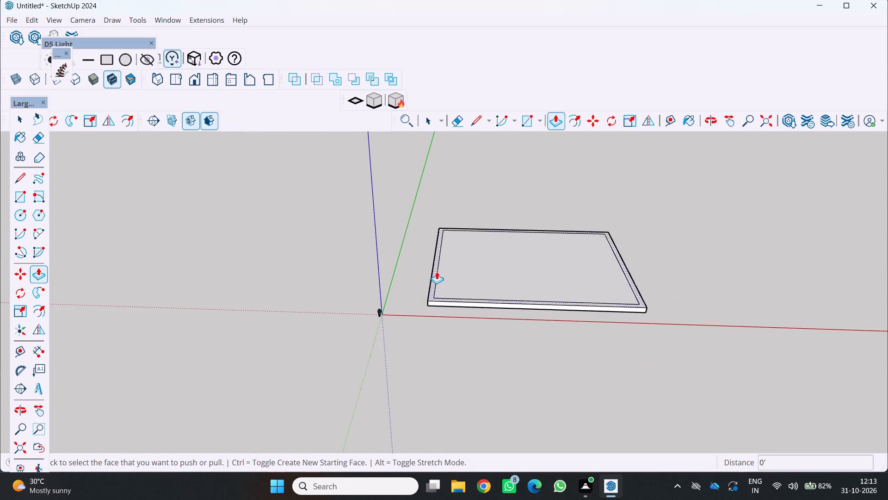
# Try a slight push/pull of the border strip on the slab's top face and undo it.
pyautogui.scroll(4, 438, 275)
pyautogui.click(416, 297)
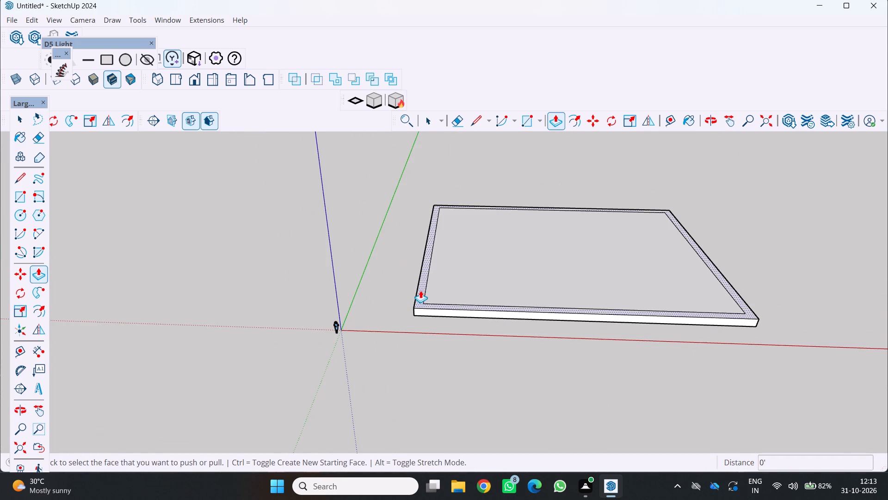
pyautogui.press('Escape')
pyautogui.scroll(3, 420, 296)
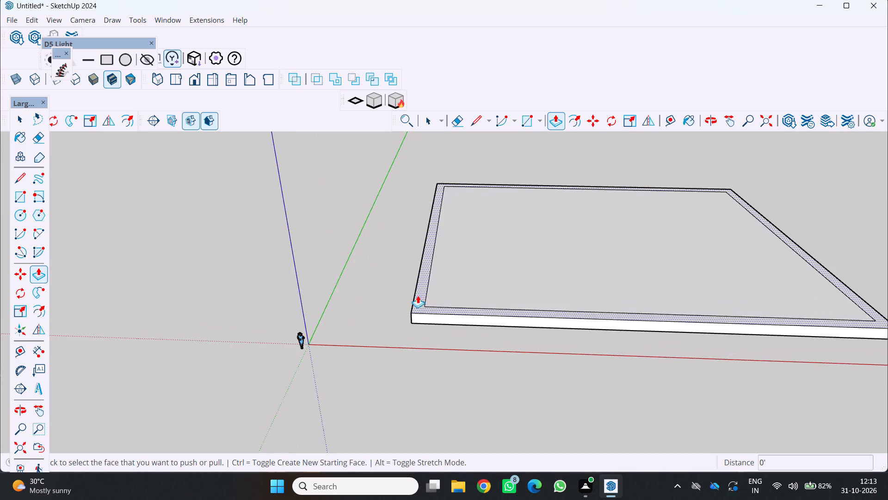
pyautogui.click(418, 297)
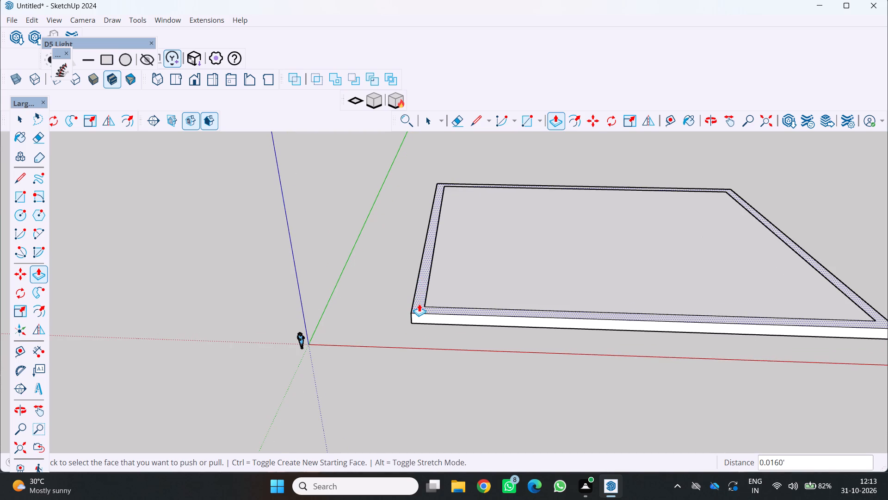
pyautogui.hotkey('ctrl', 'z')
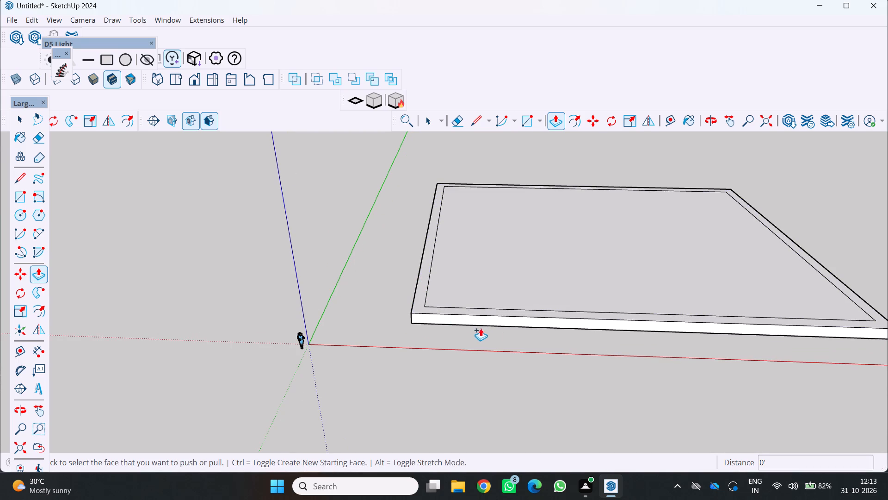
# Pull the slab's top border strip up 10 ft as a new starting face to form the perimeter walls.
pyautogui.moveTo(456, 309); pyautogui.dragTo(395, 342, button='middle')
pyautogui.middleClick(394, 342)
pyautogui.scroll(6, 409, 332)
pyautogui.click(414, 321)
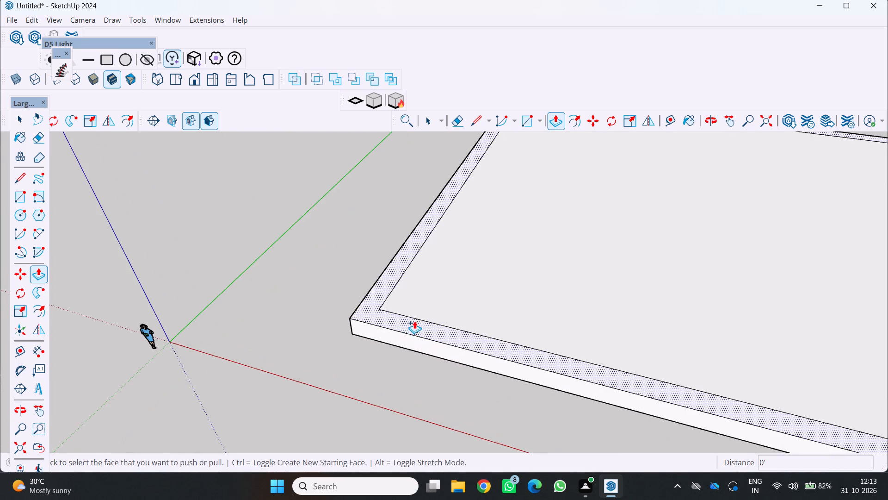
pyautogui.scroll(-5, 427, 295)
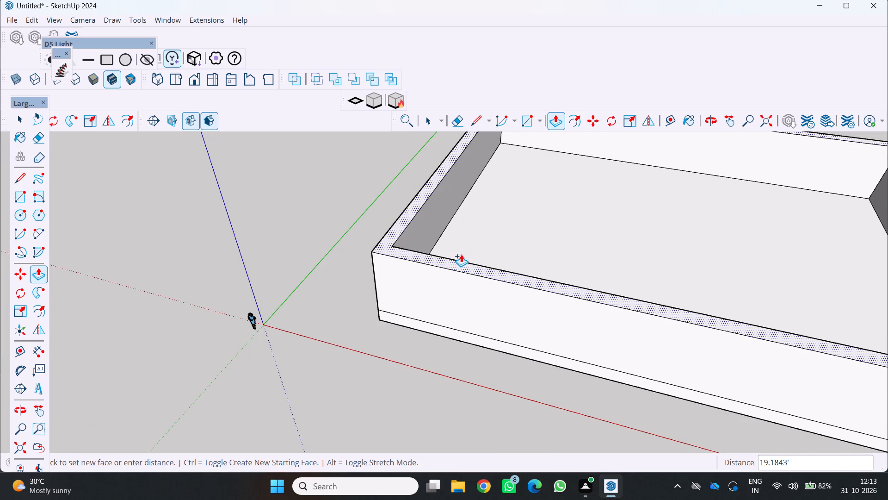
pyautogui.write("10'")
pyautogui.press('Return')
# Measure the perimeter wall's height at its outer corner, from the slab line to the wall top.
pyautogui.scroll(-6, 466, 254)
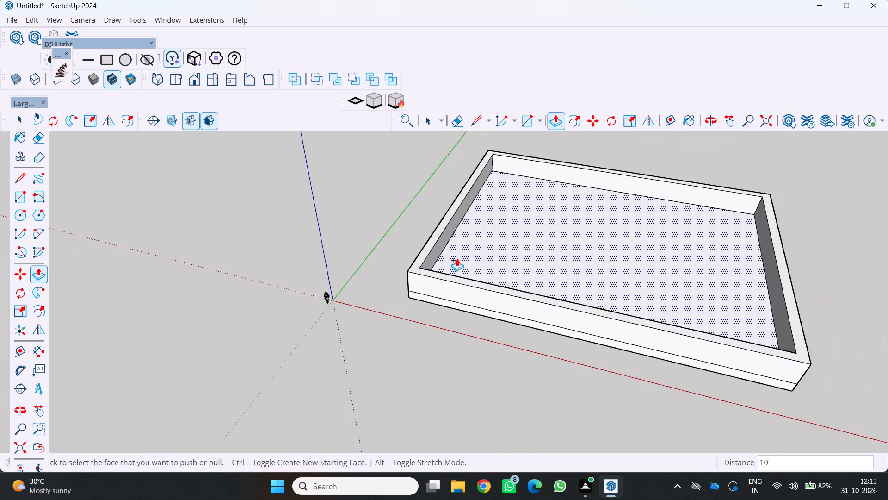
pyautogui.scroll(-2, 457, 258)
pyautogui.scroll(1, 512, 302)
pyautogui.moveTo(512, 302); pyautogui.dragTo(510, 203, button='middle')
pyautogui.scroll(5, 653, 277)
pyautogui.moveTo(725, 290); pyautogui.dragTo(607, 301, button='middle')
pyautogui.middleClick(607, 301)
pyautogui.scroll(2, 607, 301)
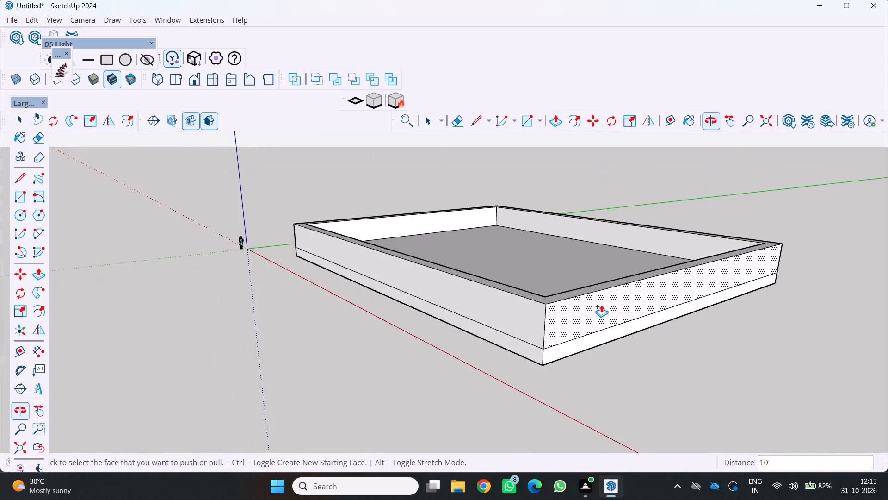
pyautogui.scroll(2, 601, 305)
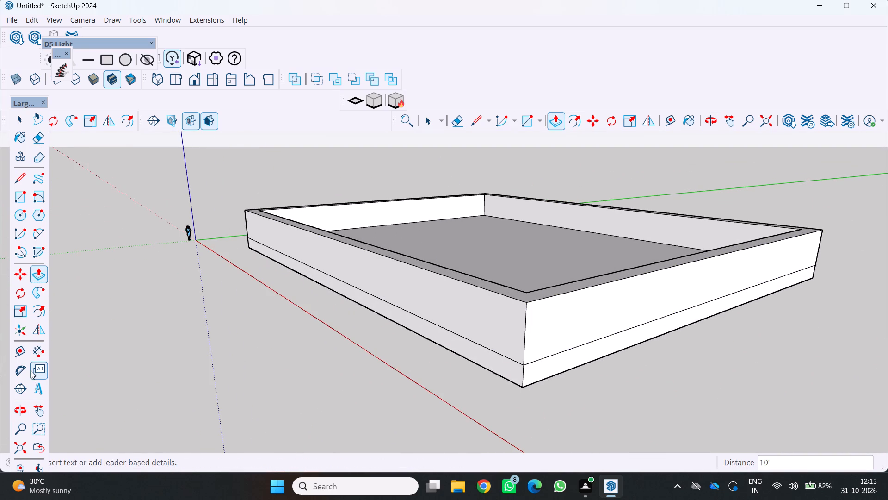
pyautogui.click(40, 353)
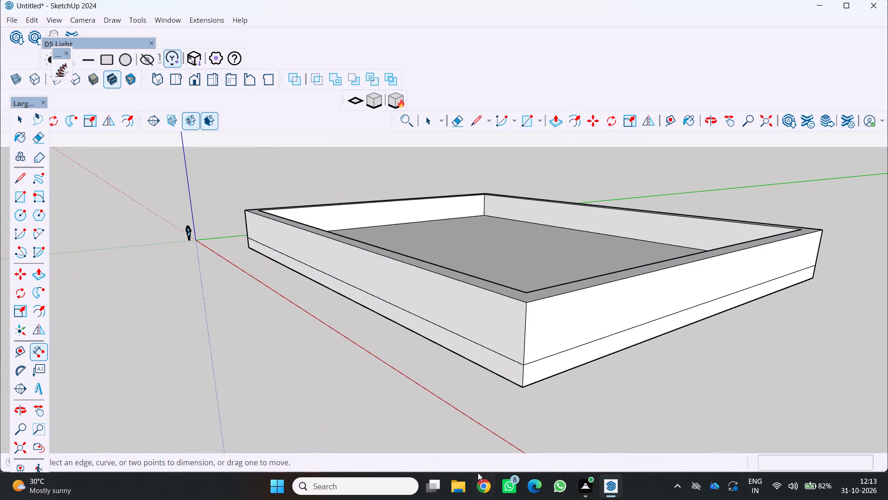
pyautogui.scroll(3, 533, 360)
pyautogui.click(521, 368)
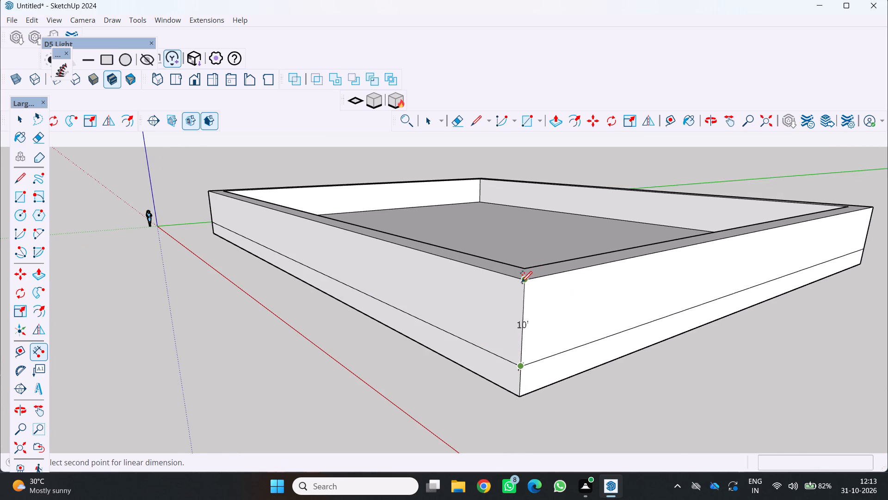
pyautogui.scroll(-5, 515, 284)
pyautogui.press('Escape')
# Examine the walled slab from several angles and distances to judge the proportions of its perimeter walls.
pyautogui.moveTo(498, 319); pyautogui.dragTo(752, 405, button='middle')
pyautogui.middleClick(752, 405)
pyautogui.moveTo(752, 405); pyautogui.dragTo(744, 404, button='middle')
pyautogui.scroll(-6, 747, 404)
pyautogui.scroll(-10, 470, 388)
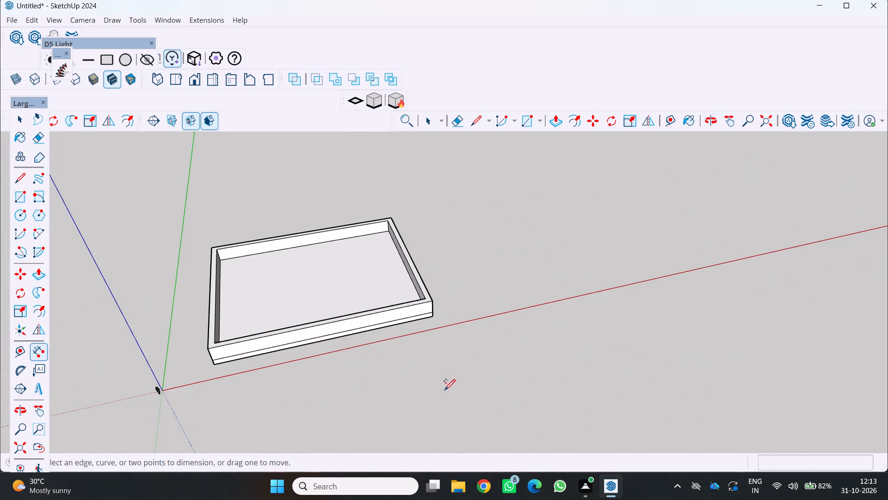
pyautogui.moveTo(444, 390); pyautogui.dragTo(391, 377, button='middle')
pyautogui.middleClick(390, 377)
pyautogui.middleClick(386, 379)
pyautogui.middleClick(386, 380)
pyautogui.scroll(-4, 384, 382)
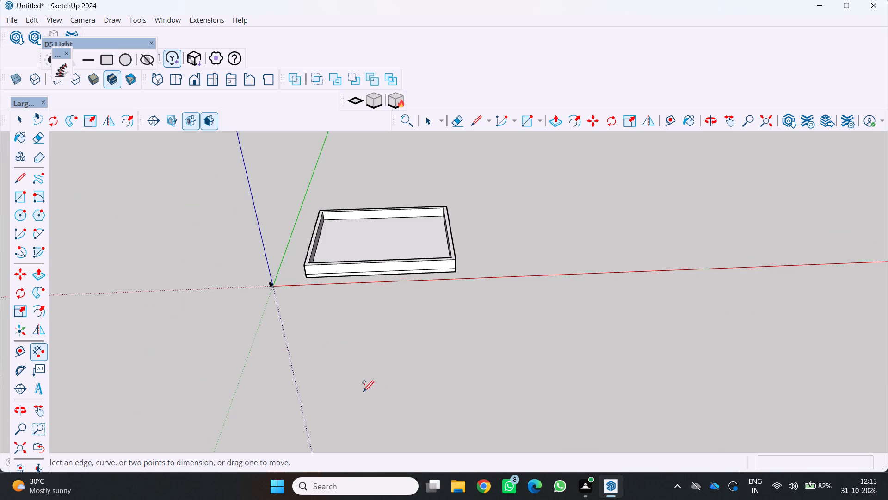
pyautogui.scroll(-4, 380, 387)
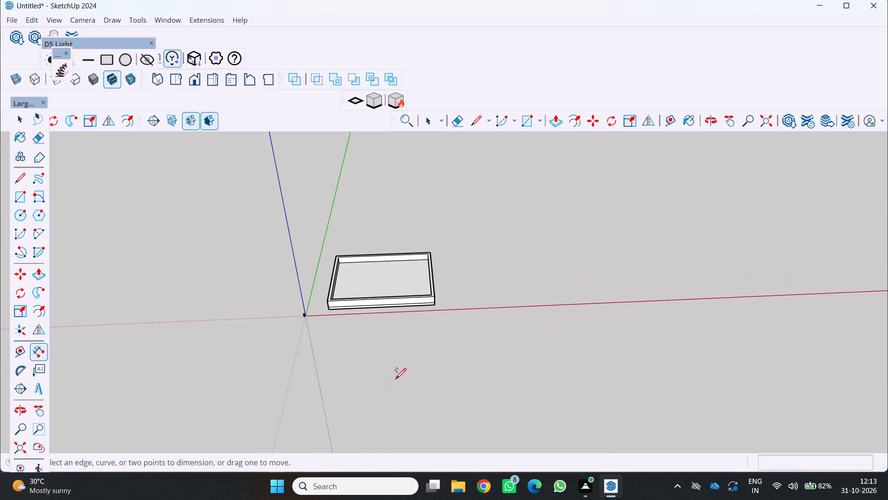
pyautogui.moveTo(386, 370); pyautogui.dragTo(342, 334, button='middle')
pyautogui.scroll(5, 341, 337)
pyautogui.scroll(1, 456, 324)
pyautogui.moveTo(456, 323); pyautogui.dragTo(457, 323, button='middle')
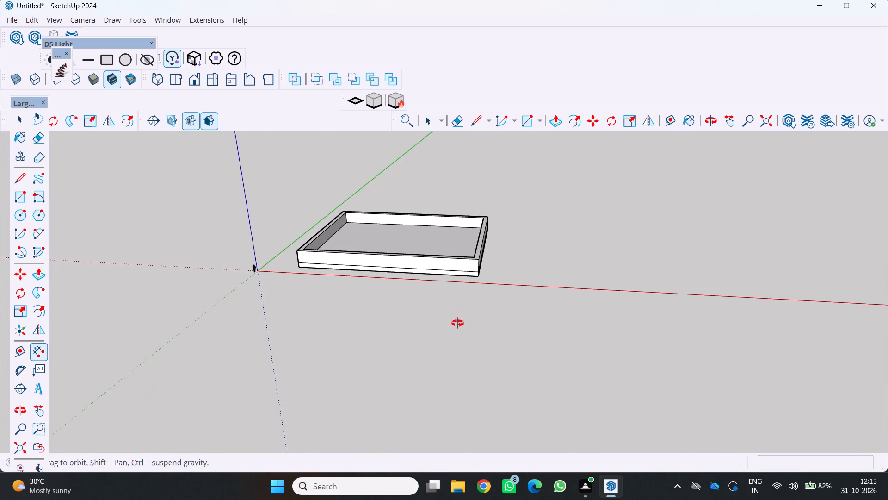
pyautogui.moveTo(457, 323); pyautogui.dragTo(351, 374, button='middle')
pyautogui.scroll(5, 435, 310)
pyautogui.moveTo(434, 311); pyautogui.dragTo(467, 320, button='middle')
pyautogui.middleClick(467, 320)
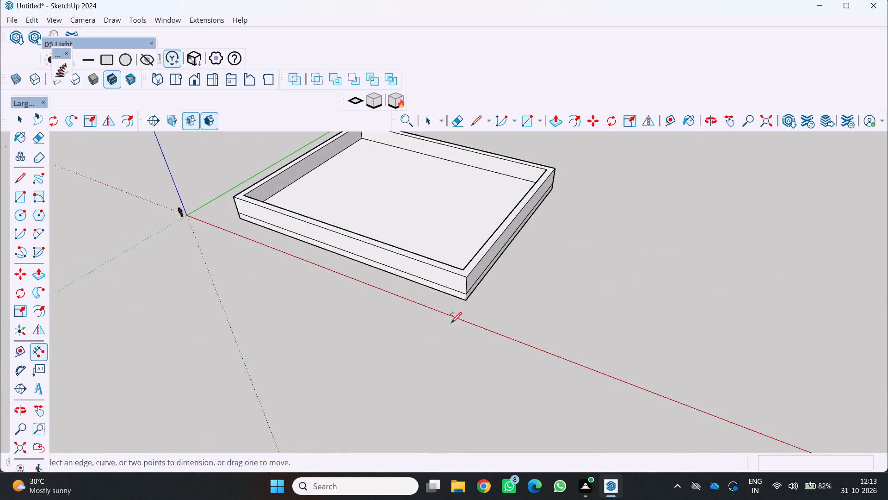
# Pull the top face of the perimeter walls up about 22.6 ft further.
pyautogui.press('p')
pyautogui.scroll(4, 479, 257)
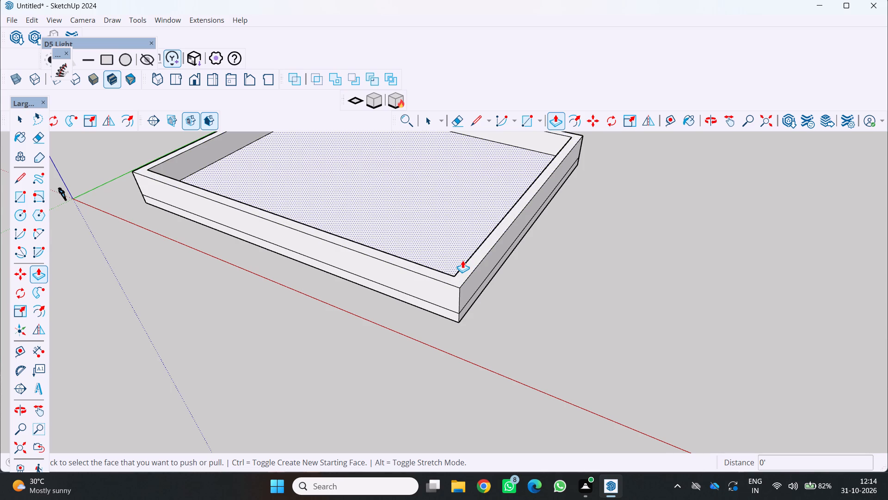
pyautogui.moveTo(446, 281); pyautogui.dragTo(491, 294, button='middle')
pyautogui.moveTo(482, 278); pyautogui.dragTo(491, 226)
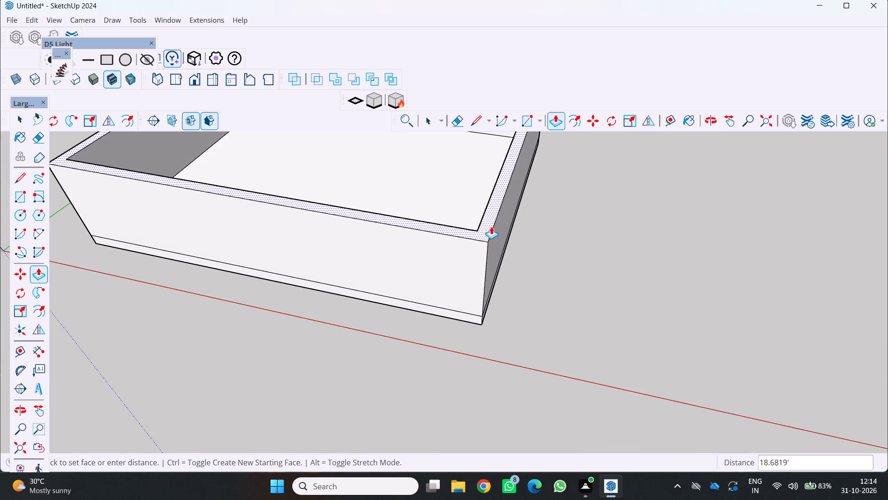
pyautogui.moveTo(491, 226); pyautogui.dragTo(496, 216)
pyautogui.scroll(-6, 473, 260)
pyautogui.moveTo(482, 287); pyautogui.dragTo(535, 180, button='middle')
pyautogui.scroll(1, 533, 185)
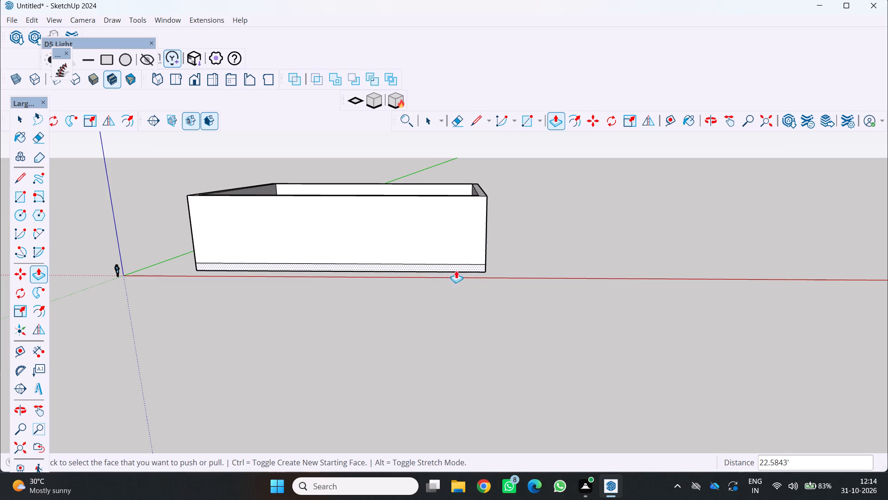
pyautogui.scroll(-4, 439, 239)
pyautogui.press('space')
# Inspect the raised walls and slab from above, from the side and at low angles beside the scale figure.
pyautogui.moveTo(423, 291); pyautogui.dragTo(381, 323, button='middle')
pyautogui.middleClick(378, 324)
pyautogui.middleClick(377, 324)
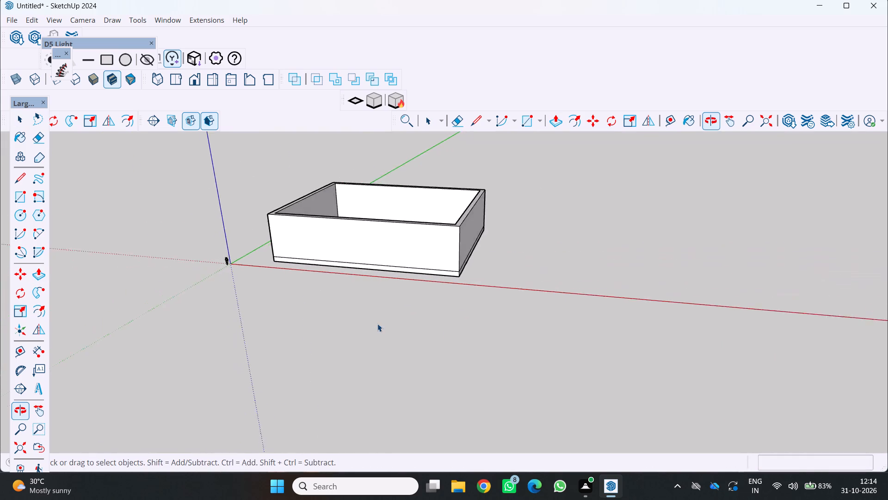
pyautogui.scroll(2, 420, 287)
pyautogui.moveTo(422, 289); pyautogui.dragTo(389, 346, button='middle')
pyautogui.middleClick(389, 346)
pyautogui.scroll(-5, 450, 300)
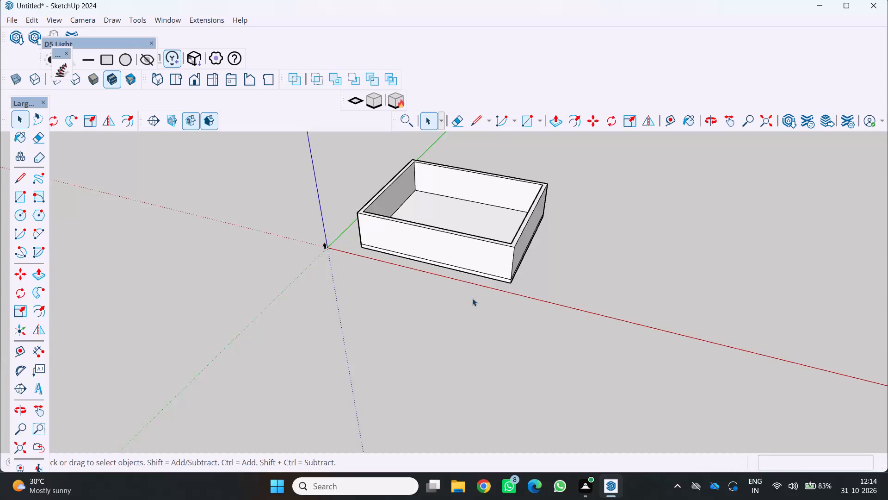
pyautogui.moveTo(467, 294); pyautogui.dragTo(569, 305, button='middle')
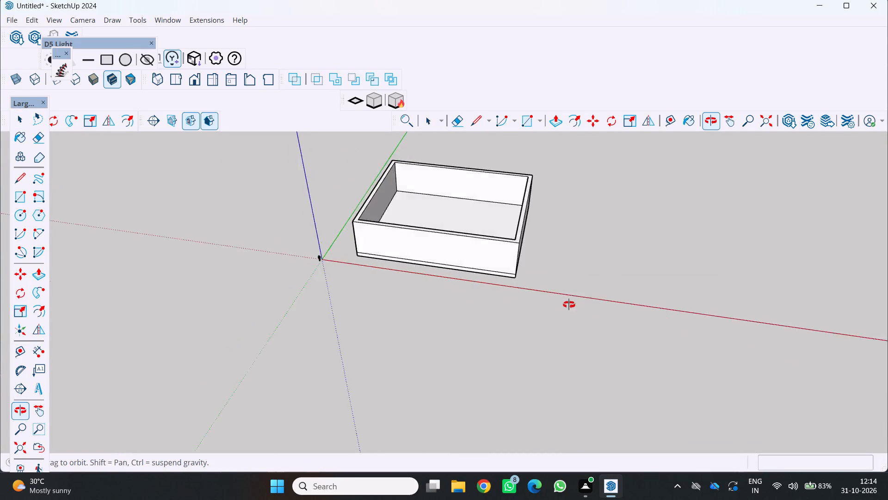
pyautogui.moveTo(569, 305); pyautogui.dragTo(592, 301, button='middle')
pyautogui.middleClick(592, 299)
pyautogui.scroll(-3, 542, 264)
pyautogui.moveTo(491, 267); pyautogui.dragTo(379, 193, button='middle')
pyautogui.middleClick(377, 193)
pyautogui.scroll(3, 472, 250)
pyautogui.moveTo(498, 251); pyautogui.dragTo(444, 278, button='middle')
pyautogui.scroll(1, 439, 275)
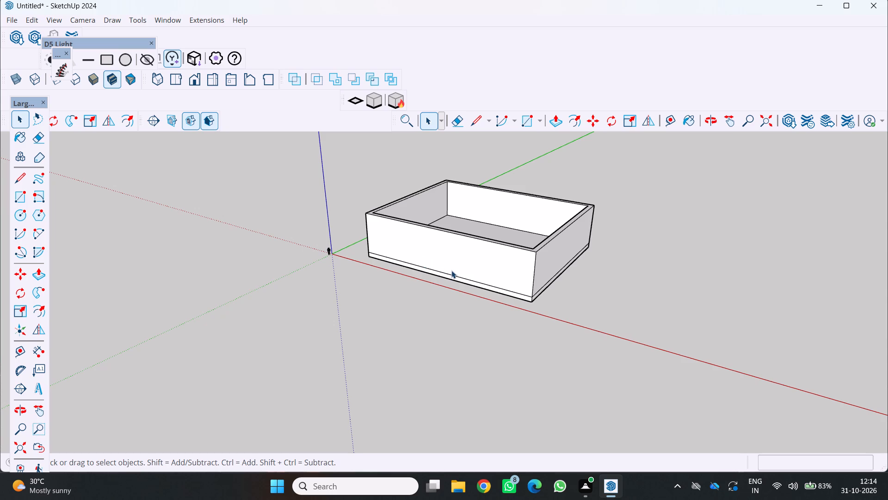
pyautogui.moveTo(429, 245); pyautogui.dragTo(513, 269, button='middle')
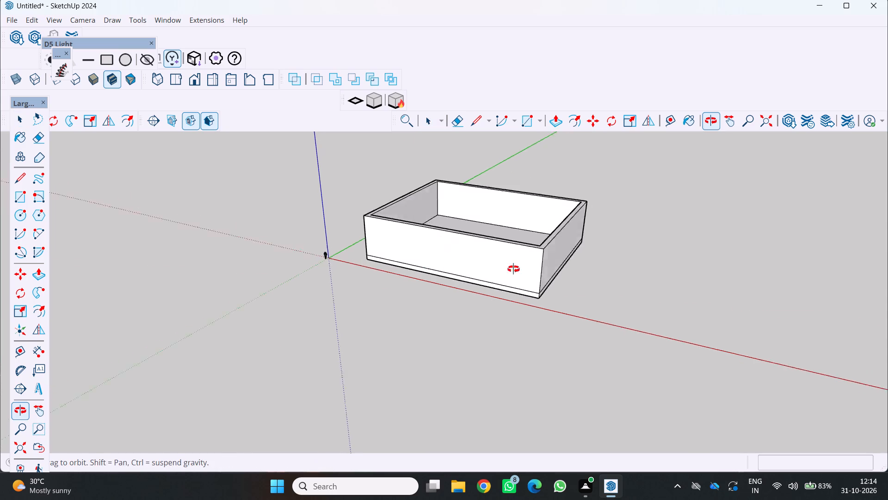
pyautogui.moveTo(513, 269); pyautogui.dragTo(531, 275, button='middle')
pyautogui.middleClick(531, 275)
pyautogui.scroll(7, 516, 225)
pyautogui.moveTo(451, 206); pyautogui.dragTo(462, 122, button='middle')
pyautogui.middleClick(462, 122)
pyautogui.scroll(-6, 446, 178)
pyautogui.moveTo(437, 193); pyautogui.dragTo(432, 220, button='middle')
pyautogui.scroll(-5, 431, 220)
pyautogui.moveTo(425, 203); pyautogui.dragTo(426, 206, button='middle')
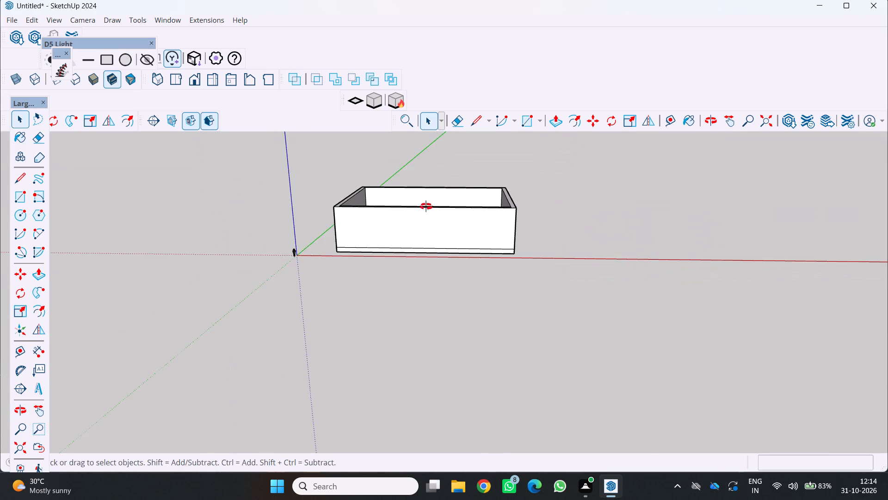
pyautogui.moveTo(426, 206); pyautogui.dragTo(398, 263, button='middle')
pyautogui.middleClick(398, 263)
pyautogui.scroll(4, 462, 231)
# Pull the top face of the perimeter walls up about another 11.4 ft.
pyautogui.press('p')
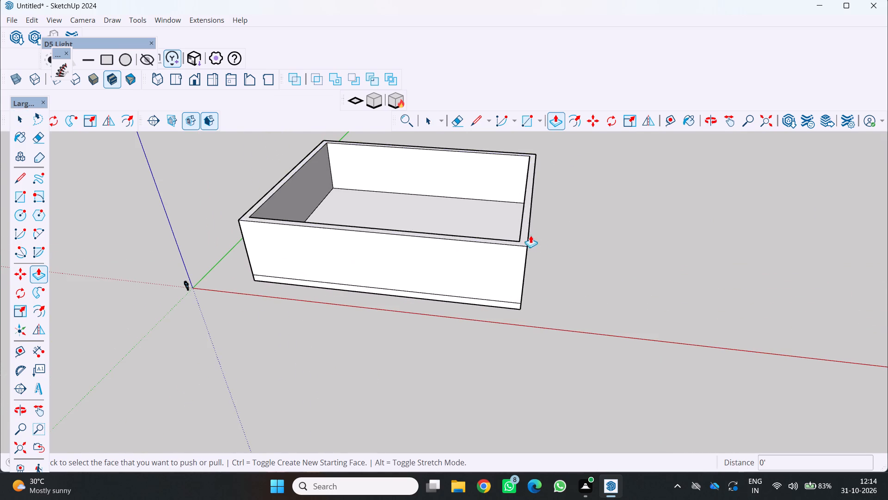
pyautogui.scroll(2, 589, 231)
pyautogui.moveTo(513, 233); pyautogui.dragTo(518, 206)
pyautogui.scroll(-6, 502, 235)
pyautogui.moveTo(510, 249); pyautogui.dragTo(554, 162, button='middle')
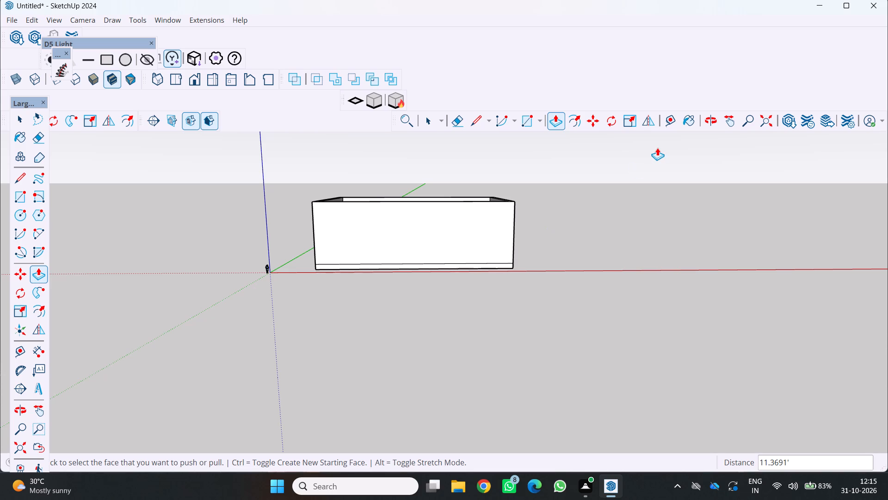
# Examine the height and interior of the perimeter walls from above and around the red-axis side.
pyautogui.moveTo(450, 236); pyautogui.dragTo(423, 325, button='middle')
pyautogui.scroll(-5, 423, 325)
pyautogui.middleClick(423, 325)
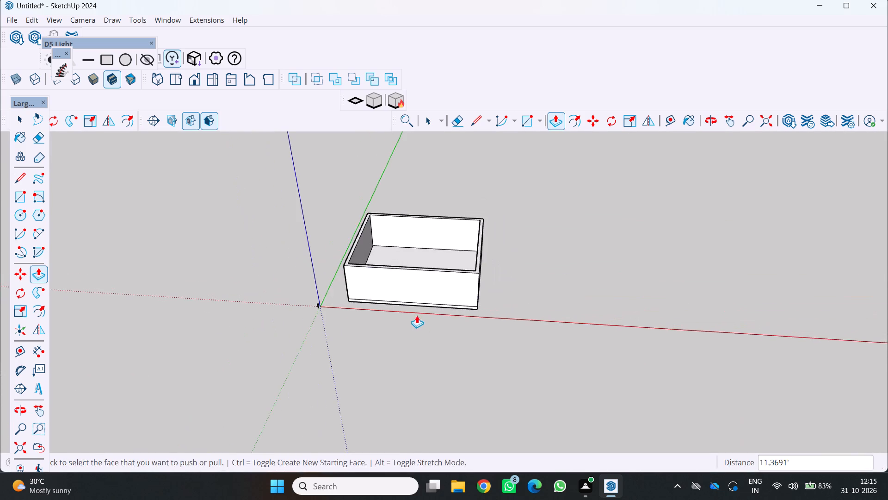
pyautogui.moveTo(413, 305); pyautogui.dragTo(425, 325, button='middle')
pyautogui.scroll(1, 425, 325)
pyautogui.scroll(5, 333, 293)
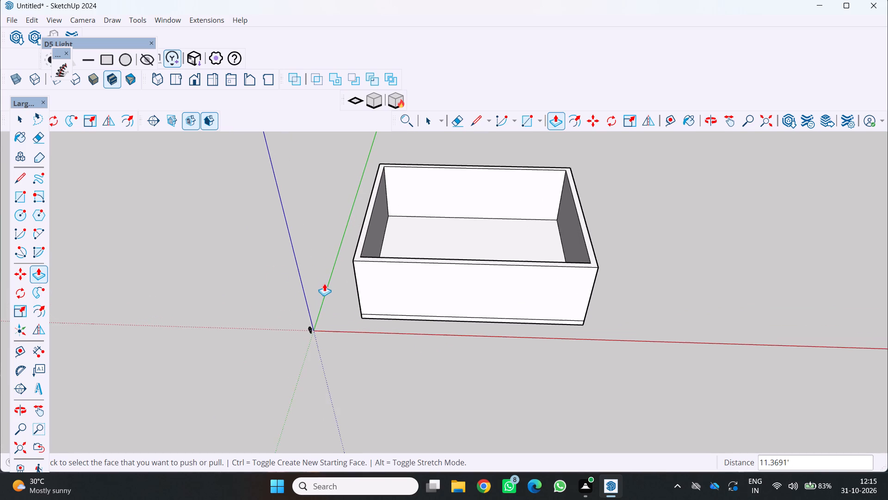
pyautogui.scroll(-5, 328, 285)
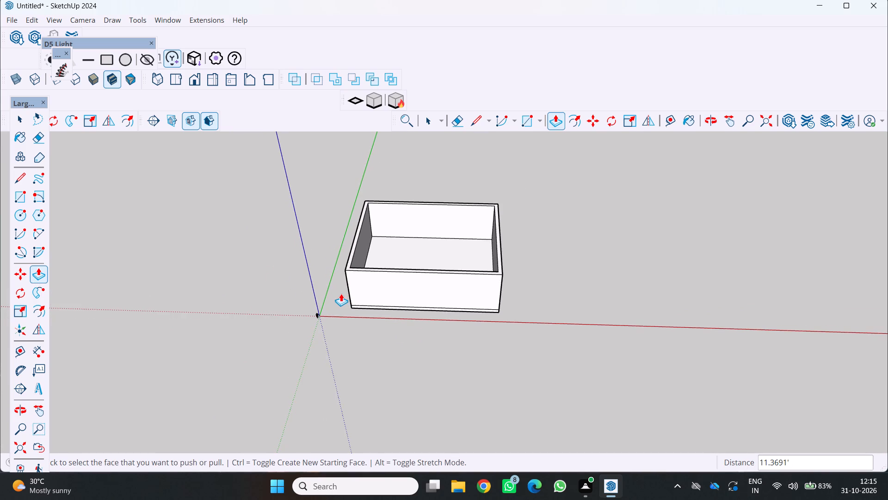
pyautogui.scroll(-3, 343, 297)
pyautogui.moveTo(344, 298); pyautogui.dragTo(297, 256, button='middle')
pyautogui.middleClick(296, 256)
pyautogui.scroll(2, 313, 282)
pyautogui.moveTo(314, 283); pyautogui.dragTo(330, 296, button='middle')
pyautogui.middleClick(330, 296)
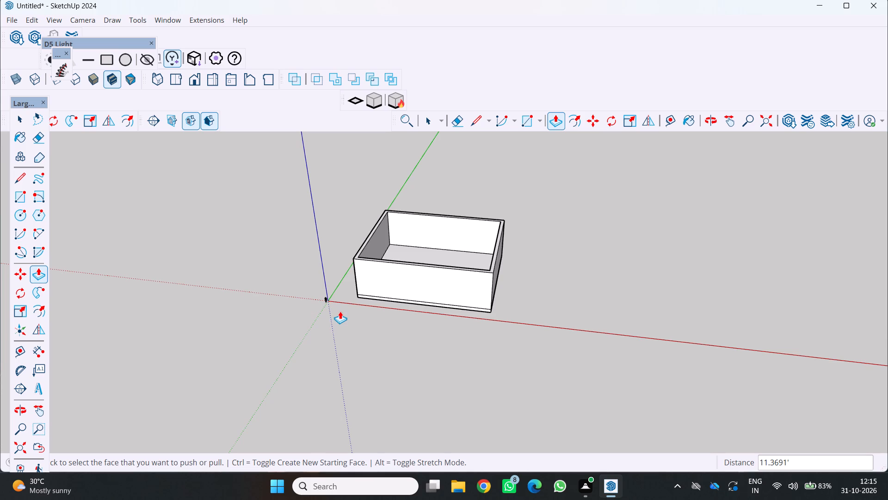
pyautogui.moveTo(338, 296); pyautogui.dragTo(335, 341, button='middle')
pyautogui.scroll(1, 338, 297)
pyautogui.middleClick(335, 341)
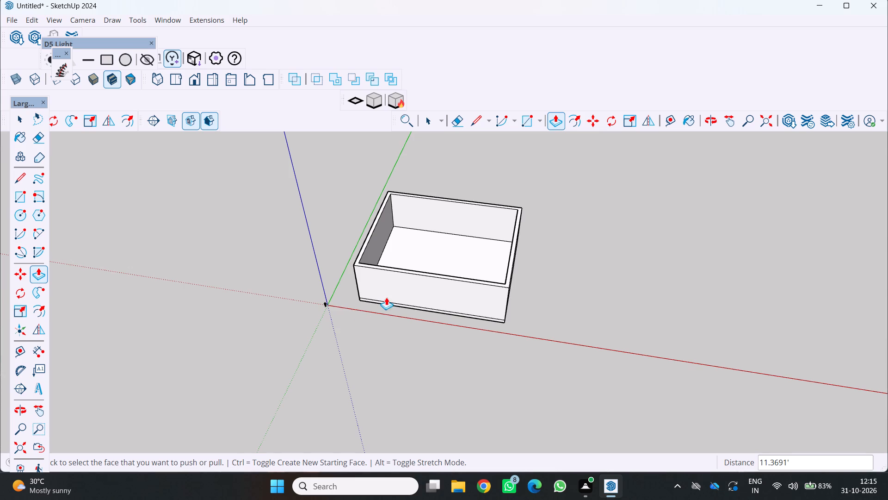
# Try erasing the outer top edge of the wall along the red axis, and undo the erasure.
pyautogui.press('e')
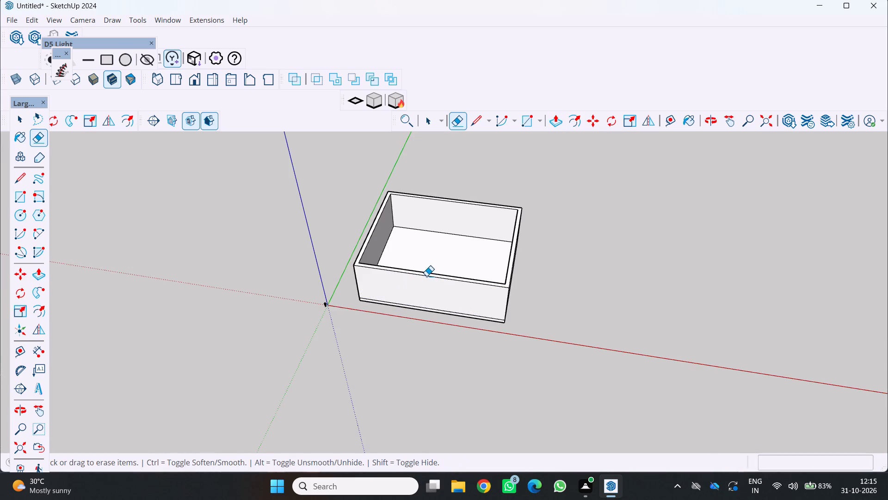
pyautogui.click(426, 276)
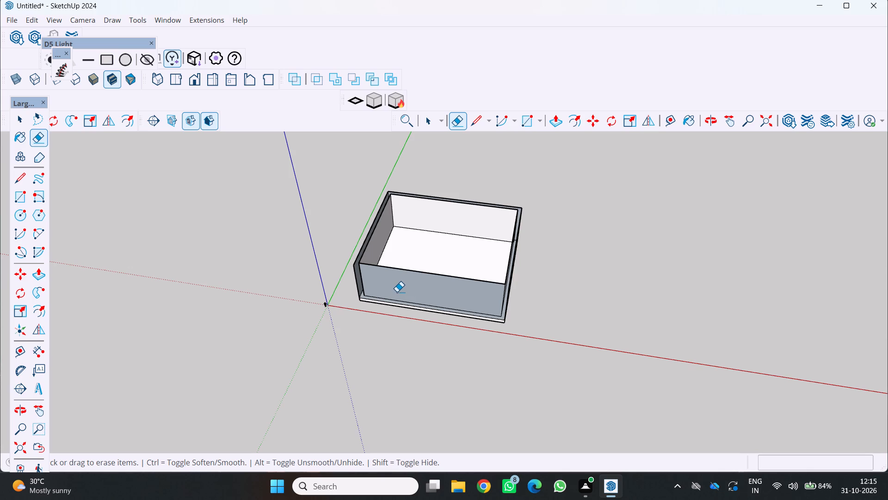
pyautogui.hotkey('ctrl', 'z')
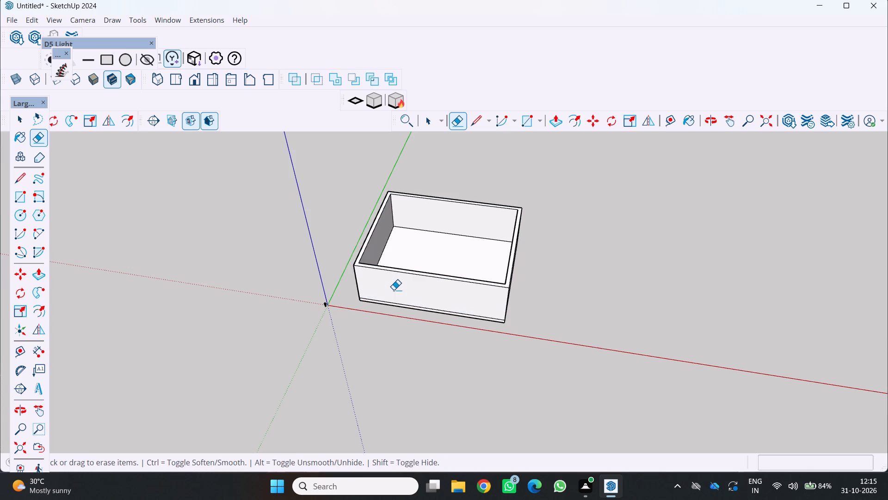
# Push the inner face of the wall along the red axis outward about 3.8 ft, through the wall's full thickness.
pyautogui.moveTo(406, 288); pyautogui.dragTo(257, 302, button='middle')
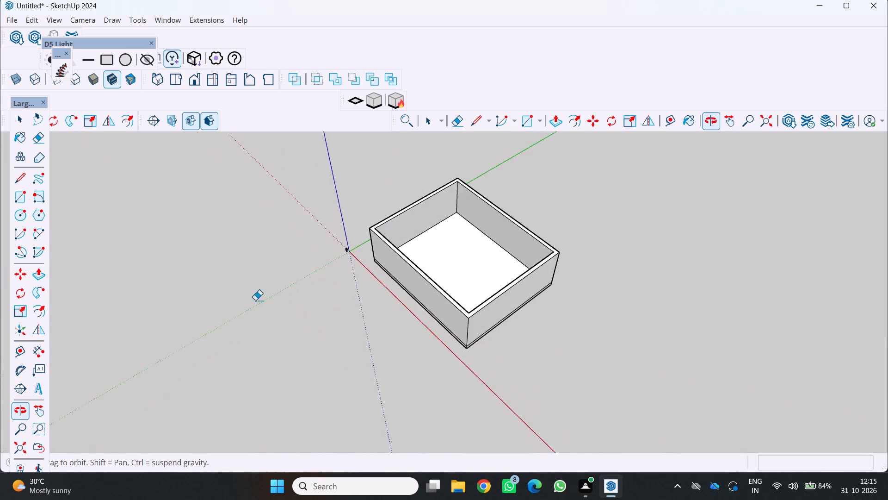
pyautogui.scroll(3, 380, 255)
pyautogui.moveTo(446, 259); pyautogui.dragTo(345, 263, button='middle')
pyautogui.middleClick(345, 263)
pyautogui.scroll(-3, 342, 259)
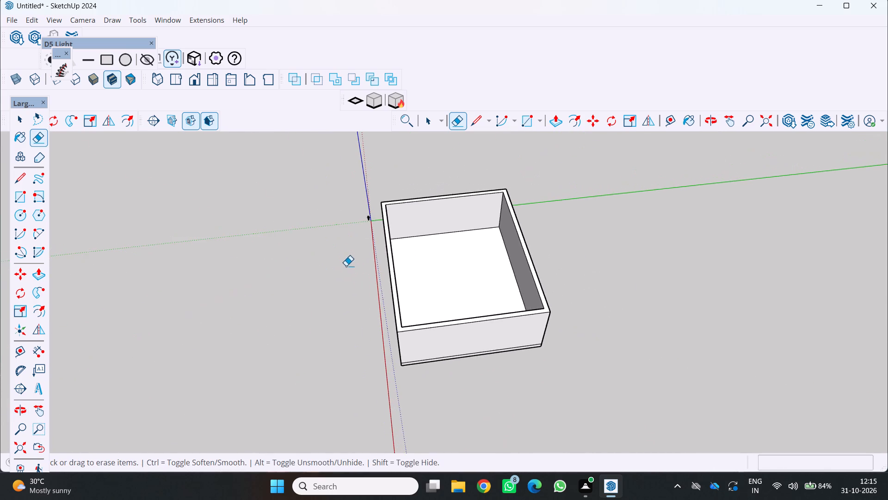
pyautogui.moveTo(348, 266); pyautogui.dragTo(263, 266, button='middle')
pyautogui.scroll(3, 334, 248)
pyautogui.moveTo(387, 269); pyautogui.dragTo(328, 249, button='middle')
pyautogui.scroll(1, 387, 269)
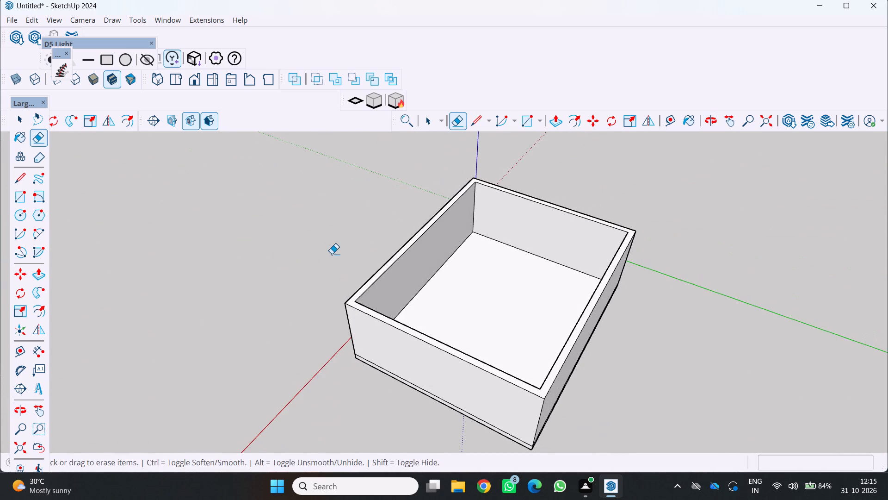
pyautogui.press('p')
pyautogui.moveTo(401, 269); pyautogui.dragTo(369, 250)
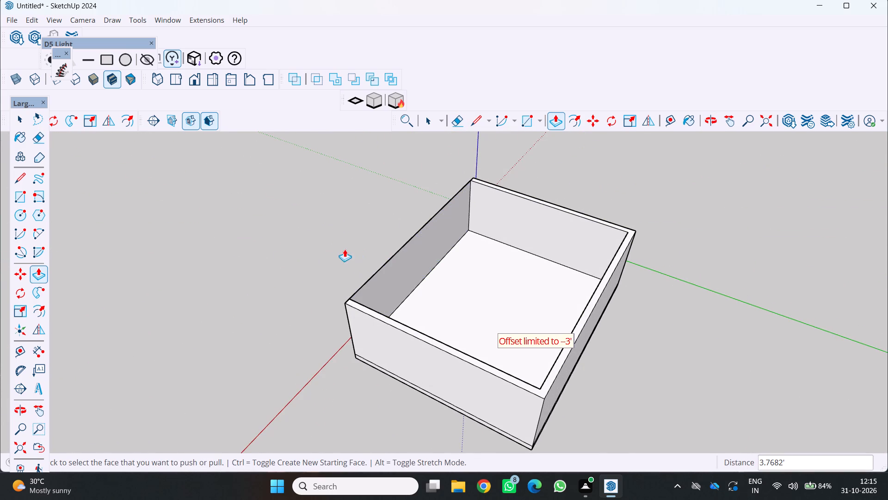
# Erase the top edge of the flattened red-axis wall to remove it and open that side of the box.
pyautogui.moveTo(425, 265); pyautogui.dragTo(483, 274, button='middle')
pyautogui.moveTo(483, 274); pyautogui.dragTo(476, 269, button='middle')
pyautogui.scroll(3, 419, 263)
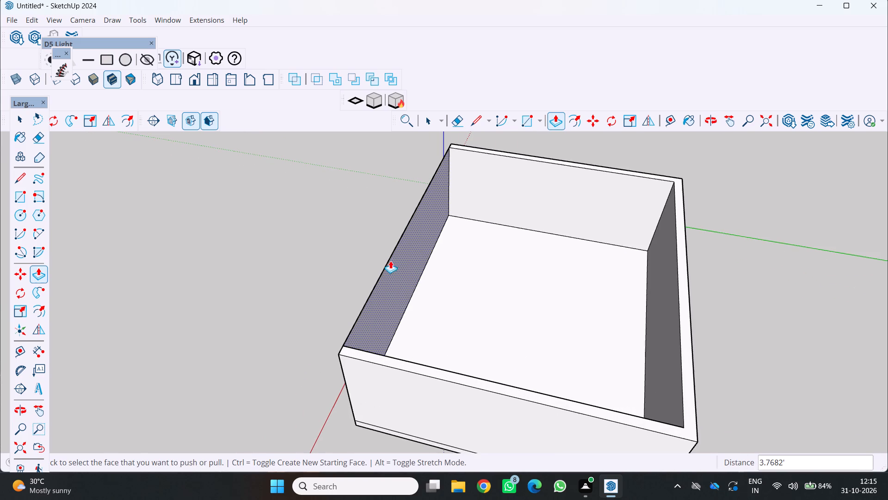
pyautogui.press('e')
pyautogui.click(400, 237)
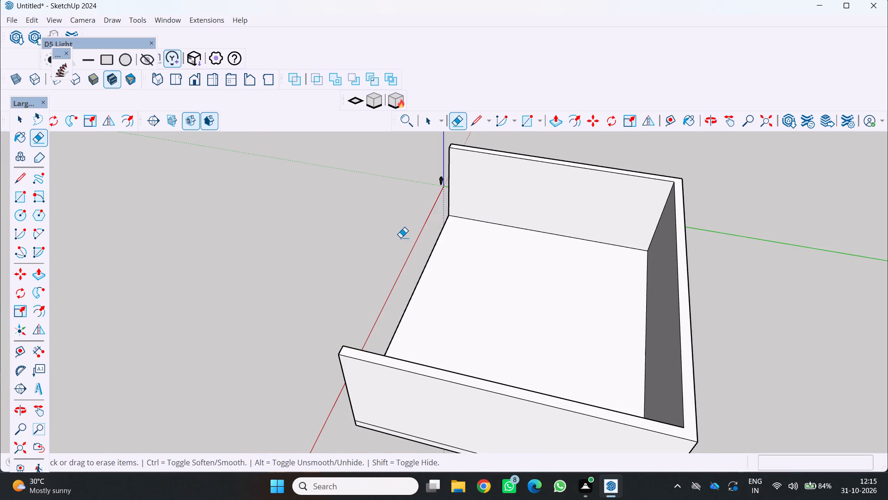
# Examine the open side, the wall ends and the slab edge from around the model and up close.
pyautogui.moveTo(424, 254); pyautogui.dragTo(611, 227, button='middle')
pyautogui.middleClick(611, 227)
pyautogui.scroll(-2, 610, 227)
pyautogui.moveTo(499, 265); pyautogui.dragTo(630, 222, button='middle')
pyautogui.middleClick(630, 222)
pyautogui.scroll(-3, 525, 254)
pyautogui.scroll(1, 525, 256)
pyautogui.moveTo(525, 256); pyautogui.dragTo(628, 225, button='middle')
pyautogui.middleClick(628, 225)
pyautogui.scroll(-3, 619, 229)
pyautogui.scroll(-3, 572, 250)
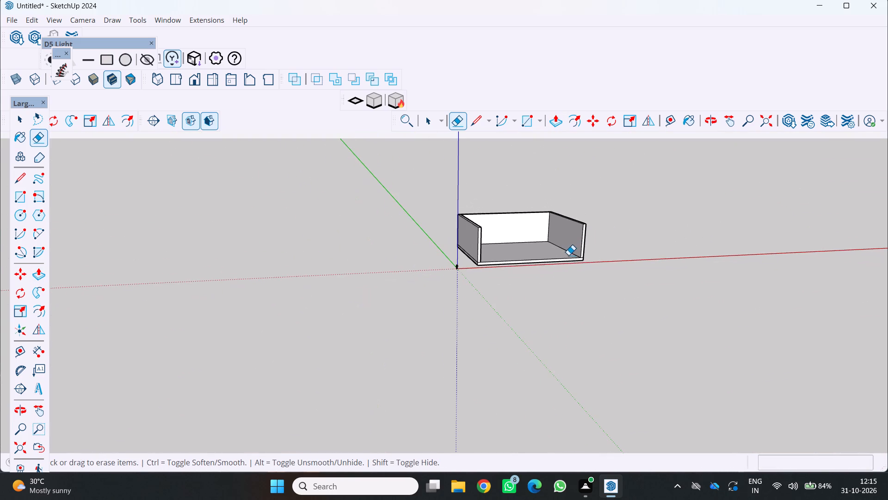
pyautogui.scroll(-2, 561, 263)
pyautogui.moveTo(614, 266); pyautogui.dragTo(601, 279, button='middle')
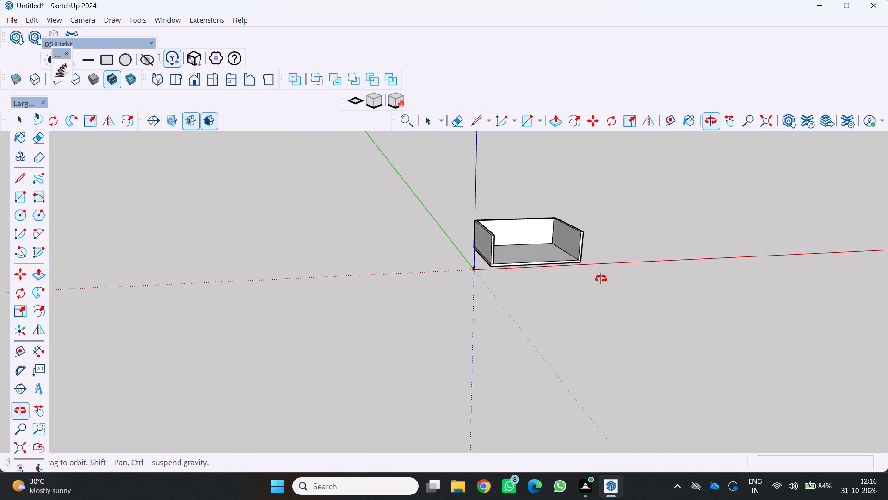
pyautogui.moveTo(601, 279); pyautogui.dragTo(534, 288, button='middle')
pyautogui.middleClick(532, 288)
pyautogui.scroll(2, 549, 281)
pyautogui.scroll(4, 600, 288)
pyautogui.moveTo(596, 287); pyautogui.dragTo(499, 303, button='middle')
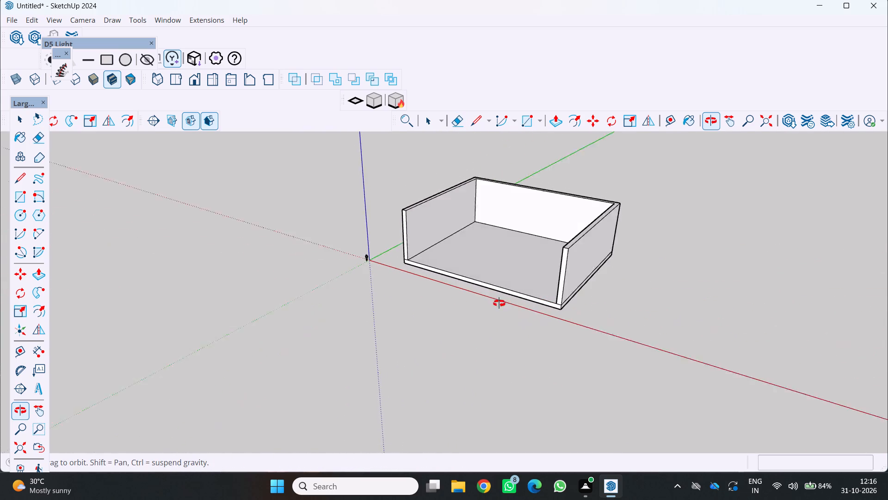
pyautogui.moveTo(499, 303); pyautogui.dragTo(493, 302, button='middle')
pyautogui.middleClick(492, 301)
pyautogui.scroll(8, 568, 324)
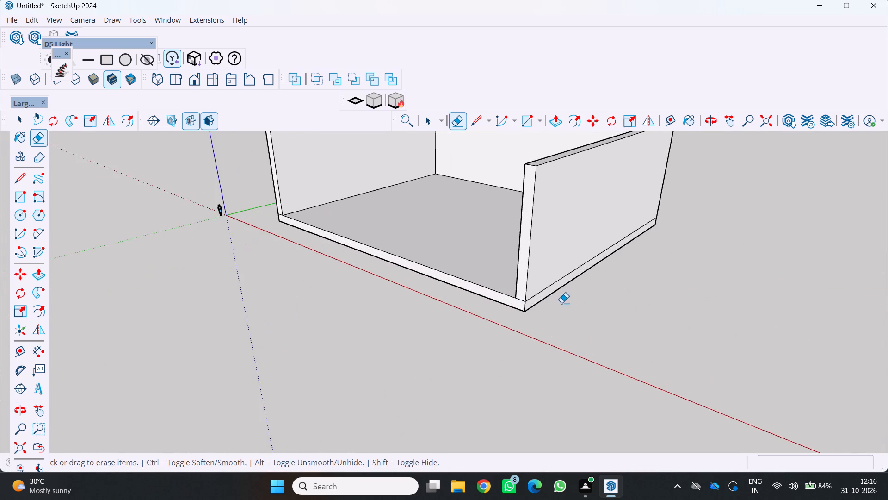
# Push the outer face of the side wall farthest from the origin inward about 1.3 ft.
pyautogui.scroll(-5, 564, 307)
pyautogui.moveTo(571, 314); pyautogui.dragTo(628, 300, button='middle')
pyautogui.middleClick(628, 300)
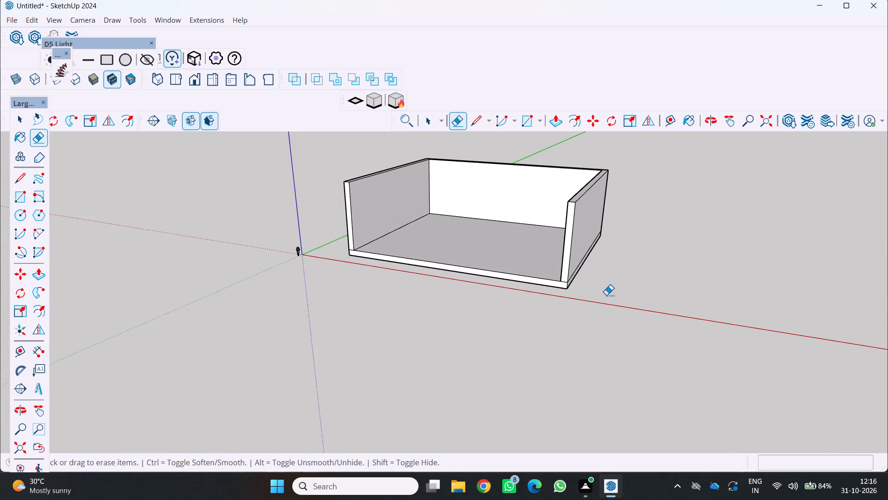
pyautogui.press('p')
pyautogui.click(578, 241)
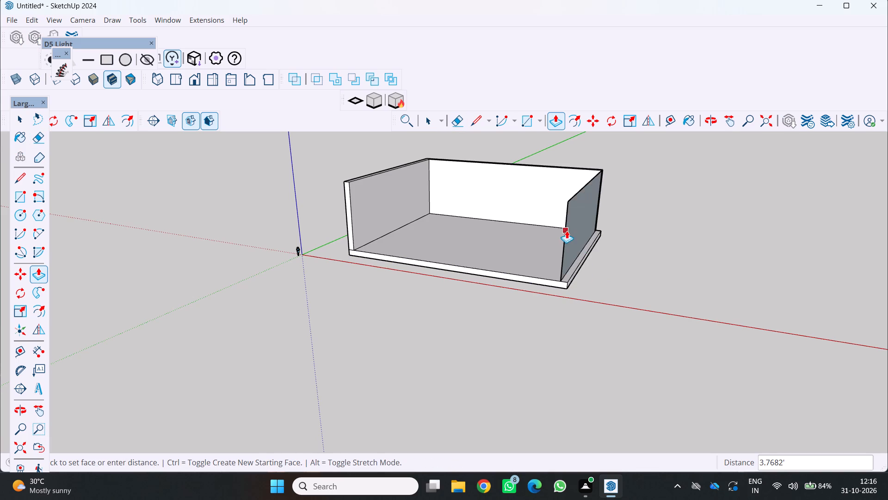
# Pull the inner face of the far side wall toward the interior to thicken the wall.
pyautogui.scroll(3, 573, 251)
pyautogui.moveTo(573, 249); pyautogui.dragTo(604, 248, button='middle')
pyautogui.middleClick(604, 248)
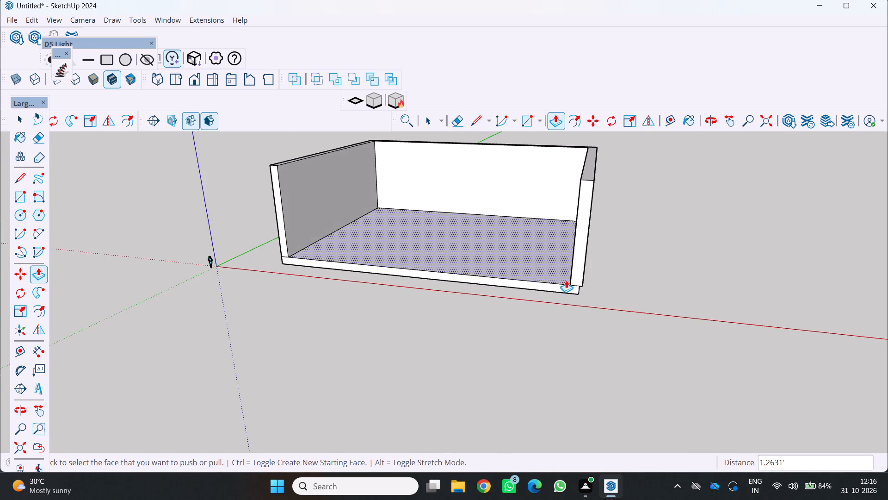
pyautogui.moveTo(564, 247); pyautogui.dragTo(629, 249, button='middle')
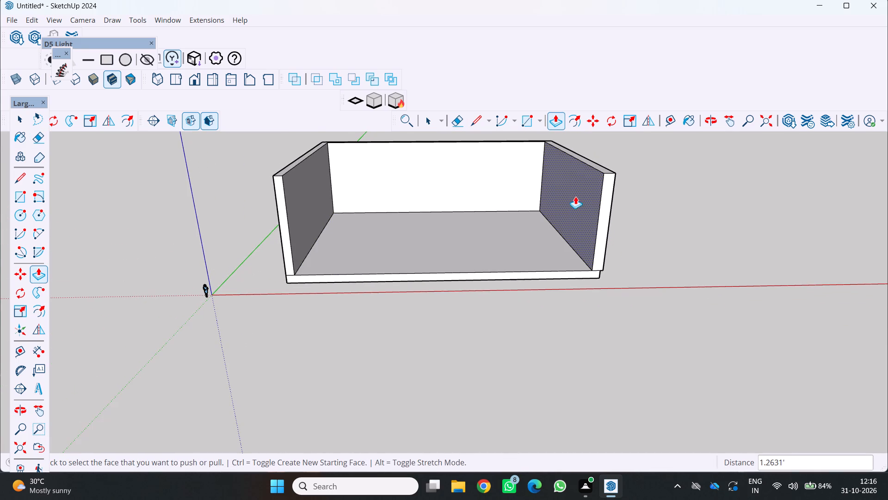
pyautogui.moveTo(583, 199); pyautogui.dragTo(569, 195)
# Push the outer face of the far side wall further inward, ending with about 3.1 ft.
pyautogui.moveTo(594, 222); pyautogui.dragTo(405, 187, button='middle')
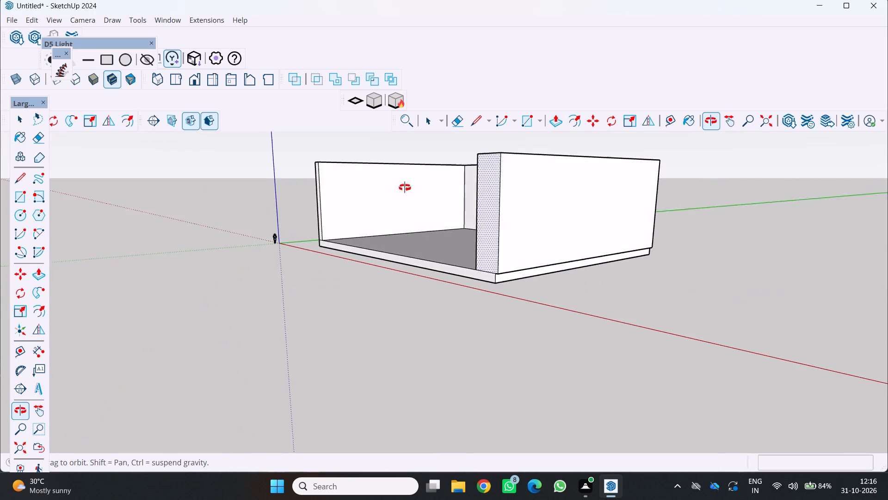
pyautogui.moveTo(405, 187); pyautogui.dragTo(403, 187, button='middle')
pyautogui.middleClick(403, 187)
pyautogui.moveTo(514, 221); pyautogui.dragTo(508, 214)
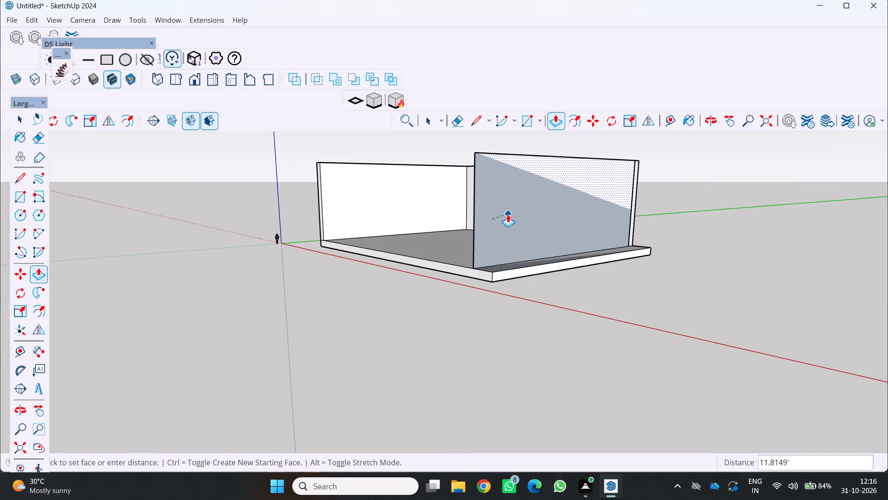
pyautogui.moveTo(508, 214); pyautogui.dragTo(509, 216)
pyautogui.moveTo(501, 215); pyautogui.dragTo(495, 212)
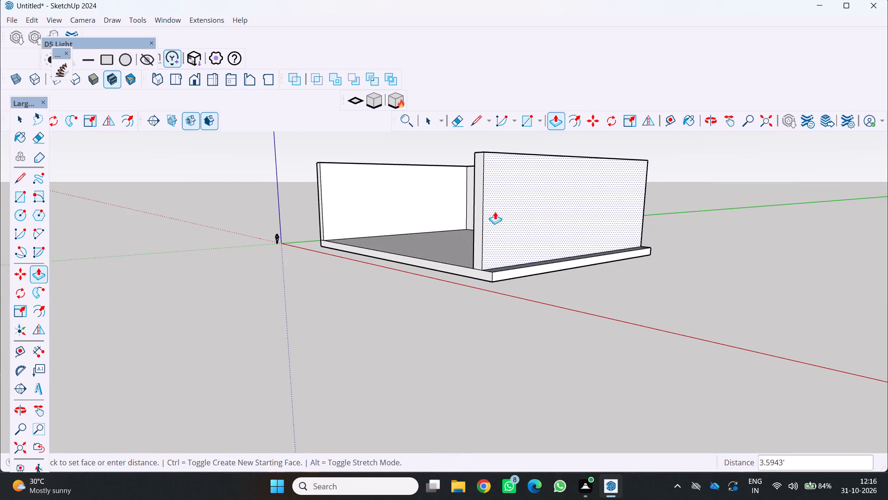
pyautogui.moveTo(495, 212); pyautogui.dragTo(495, 212)
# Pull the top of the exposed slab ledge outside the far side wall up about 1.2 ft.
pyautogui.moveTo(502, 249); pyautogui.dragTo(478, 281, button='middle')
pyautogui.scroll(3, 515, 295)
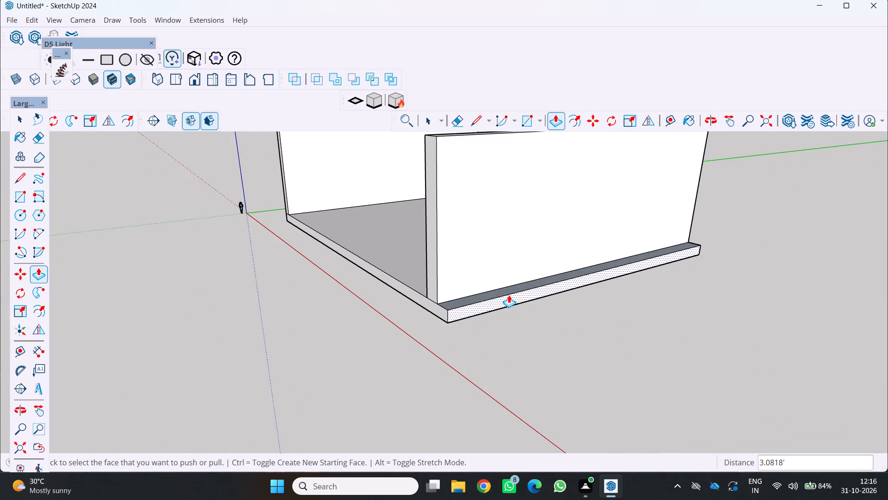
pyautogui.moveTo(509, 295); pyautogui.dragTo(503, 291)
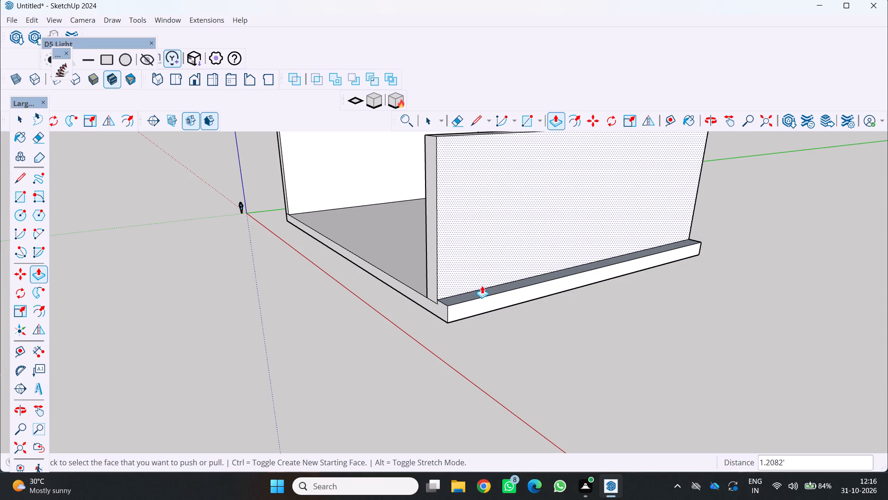
# Push the ledge outside the far side wall down about 4.9 ft to cut it off the slab.
pyautogui.scroll(1, 473, 290)
pyautogui.moveTo(473, 291); pyautogui.dragTo(483, 319, button='middle')
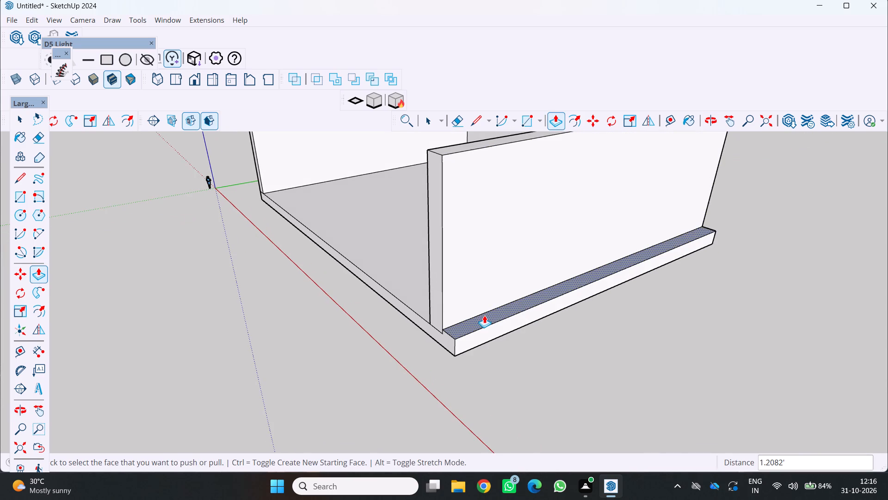
pyautogui.moveTo(484, 315); pyautogui.dragTo(486, 332)
# Push the inner face of the far side wall outward about 2.2 ft to thin the wall.
pyautogui.scroll(4, 489, 339)
pyautogui.moveTo(471, 326); pyautogui.dragTo(607, 306, button='middle')
pyautogui.scroll(-15, 610, 305)
pyautogui.moveTo(499, 297); pyautogui.dragTo(502, 293, button='middle')
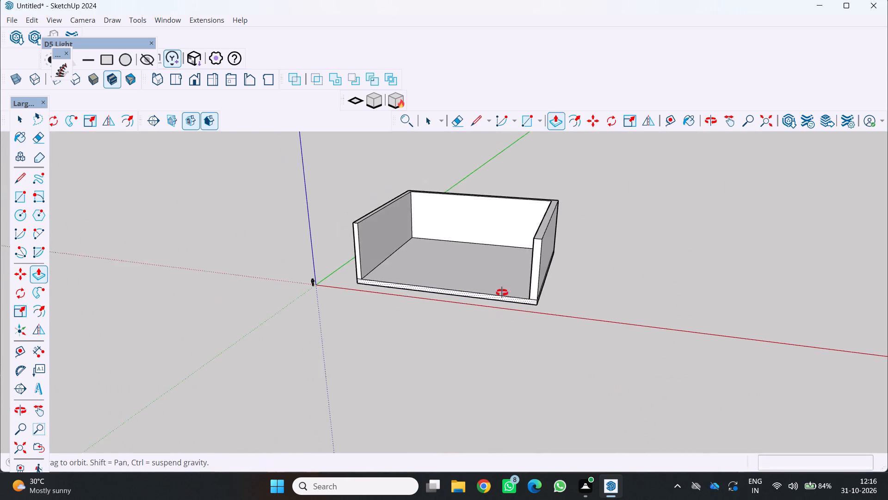
pyautogui.moveTo(502, 293); pyautogui.dragTo(542, 244, button='middle')
pyautogui.scroll(5, 565, 231)
pyautogui.moveTo(529, 240); pyautogui.dragTo(457, 263, button='middle')
pyautogui.middleClick(457, 263)
pyautogui.middleClick(457, 263)
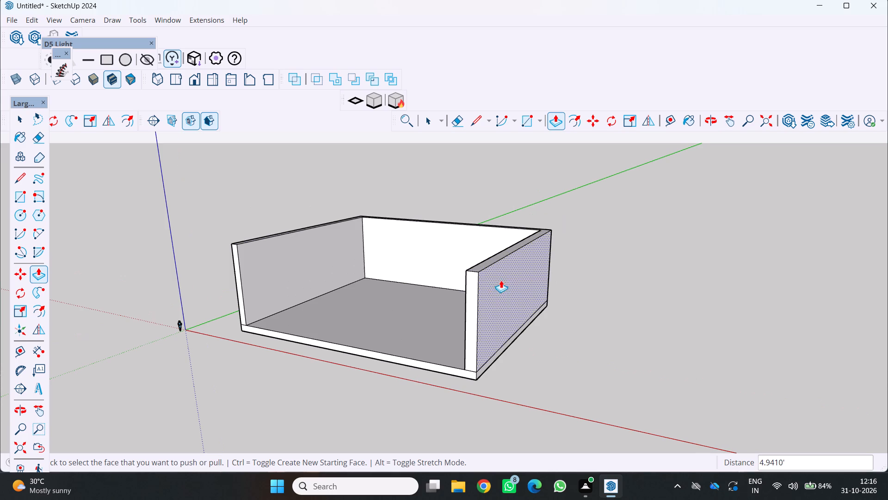
pyautogui.moveTo(456, 305); pyautogui.dragTo(537, 304, button='middle')
pyautogui.click(524, 281)
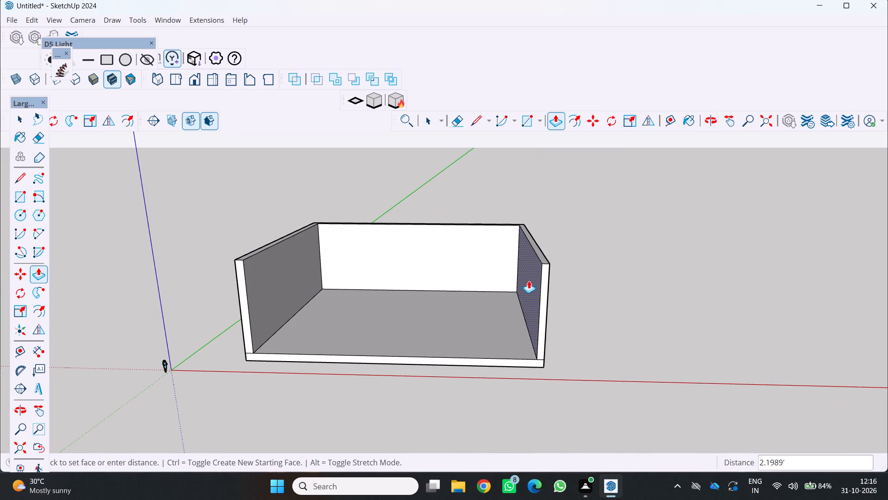
# Push the outer face of the side wall nearest the origin slightly inward from the slab edge.
pyautogui.scroll(-4, 512, 299)
pyautogui.moveTo(492, 300); pyautogui.dragTo(449, 294, button='middle')
pyautogui.middleClick(447, 294)
pyautogui.scroll(5, 499, 327)
pyautogui.moveTo(504, 332); pyautogui.dragTo(534, 330, button='middle')
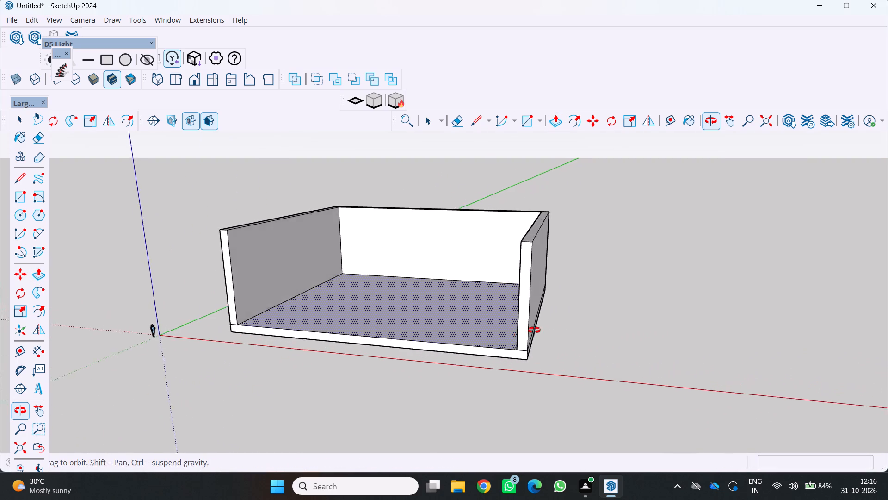
pyautogui.moveTo(534, 330); pyautogui.dragTo(610, 317, button='middle')
pyautogui.scroll(-5, 610, 317)
pyautogui.moveTo(439, 304); pyautogui.dragTo(483, 333, button='middle')
pyautogui.scroll(3, 382, 297)
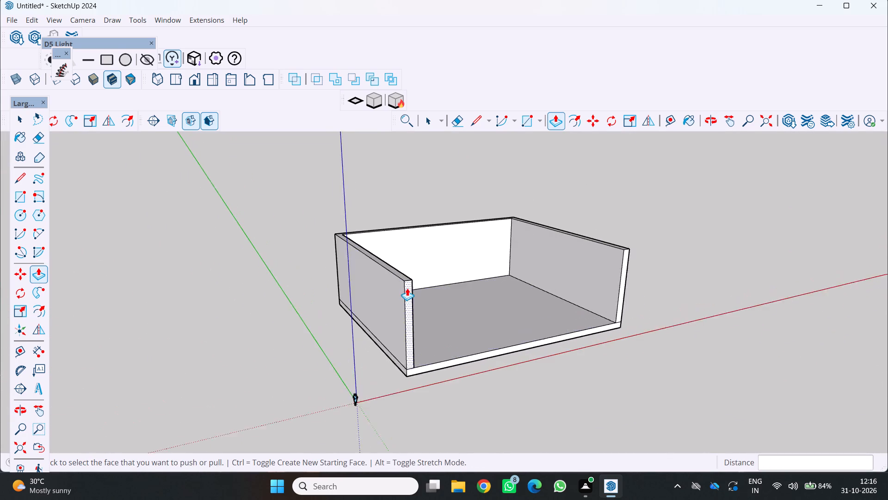
pyautogui.scroll(2, 380, 308)
pyautogui.moveTo(380, 308); pyautogui.dragTo(361, 295, button='middle')
pyautogui.scroll(3, 369, 288)
pyautogui.moveTo(370, 283); pyautogui.dragTo(373, 283)
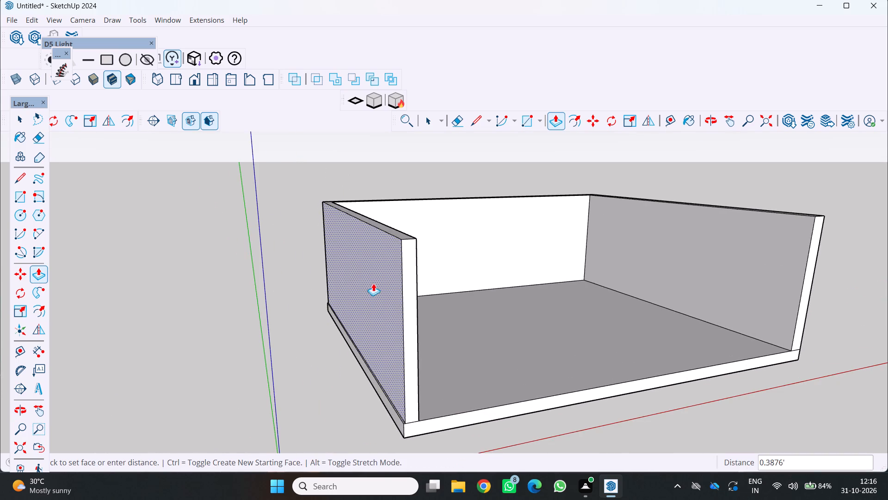
pyautogui.moveTo(373, 283); pyautogui.dragTo(375, 284)
# Pull the inner face of the side wall nearest the origin toward the interior to thicken it.
pyautogui.moveTo(382, 292); pyautogui.dragTo(364, 295, button='middle')
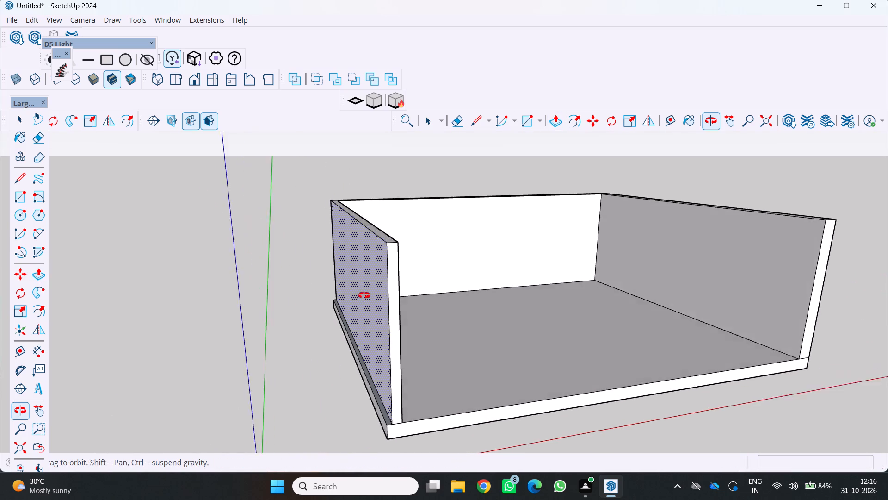
pyautogui.moveTo(364, 295); pyautogui.dragTo(348, 296, button='middle')
pyautogui.middleClick(348, 296)
pyautogui.scroll(3, 388, 288)
pyautogui.moveTo(380, 291); pyautogui.dragTo(358, 294, button='middle')
pyautogui.scroll(-5, 359, 292)
pyautogui.moveTo(337, 278); pyautogui.dragTo(341, 279)
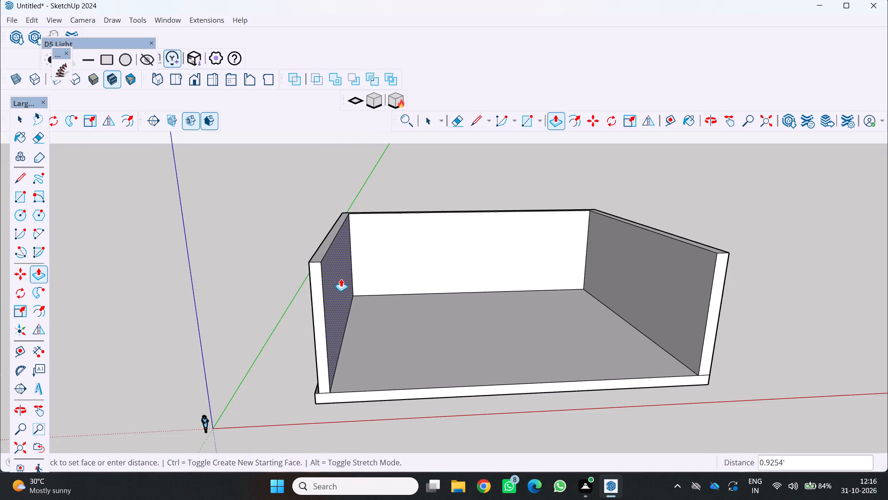
pyautogui.moveTo(341, 279); pyautogui.dragTo(345, 280)
# Push the outer face of the side wall nearest the origin inward about another 2.1 ft.
pyautogui.moveTo(315, 280); pyautogui.dragTo(365, 289, button='middle')
pyautogui.middleClick(365, 289)
pyautogui.moveTo(337, 280); pyautogui.dragTo(344, 280)
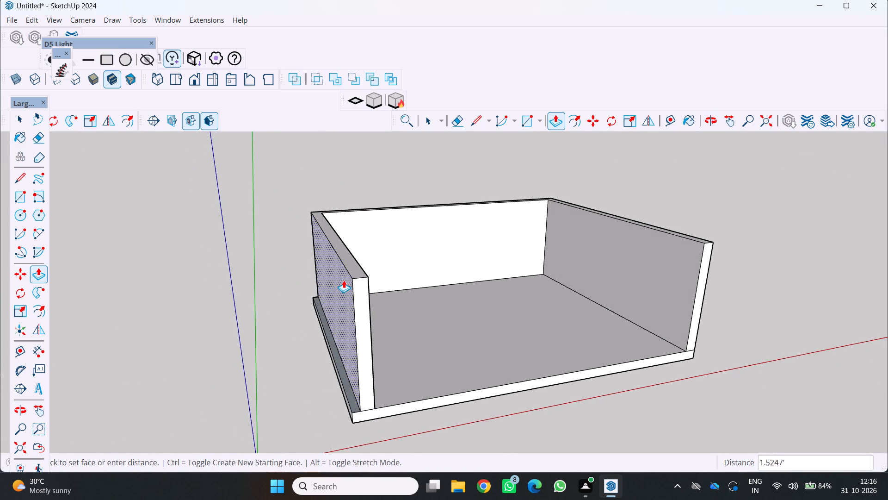
pyautogui.moveTo(344, 280); pyautogui.dragTo(343, 280)
# Push the exposed slab ledge beside the side wall nearest the origin down about 3.7 ft to trim the slab flush.
pyautogui.scroll(-3, 326, 293)
pyautogui.scroll(3, 347, 342)
pyautogui.moveTo(345, 333); pyautogui.dragTo(346, 333, button='middle')
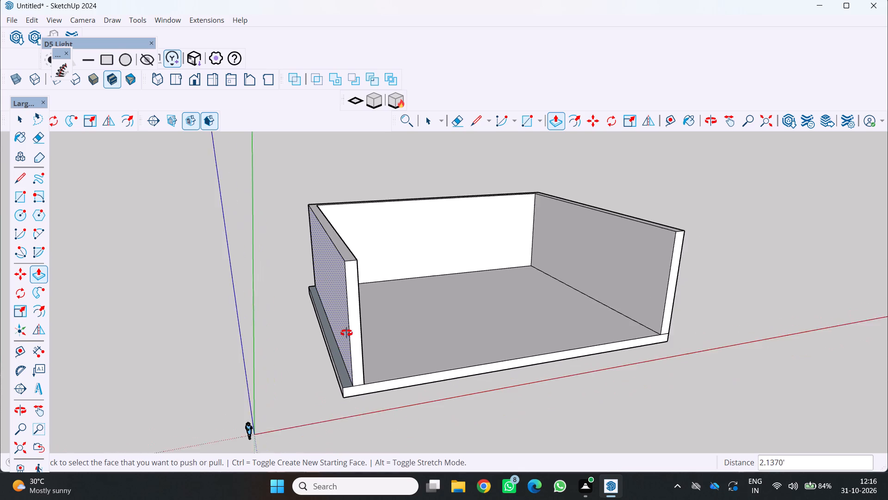
pyautogui.moveTo(346, 333); pyautogui.dragTo(370, 330, button='middle')
pyautogui.scroll(2, 346, 341)
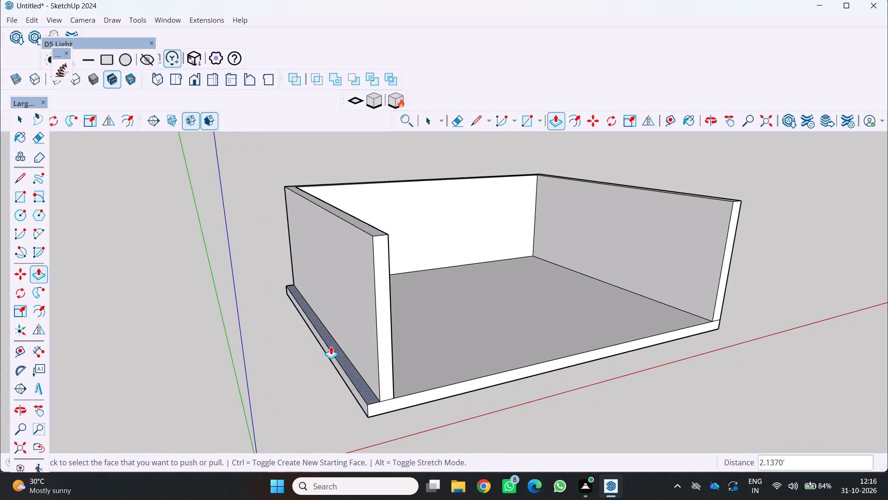
pyautogui.moveTo(347, 366); pyautogui.dragTo(343, 382)
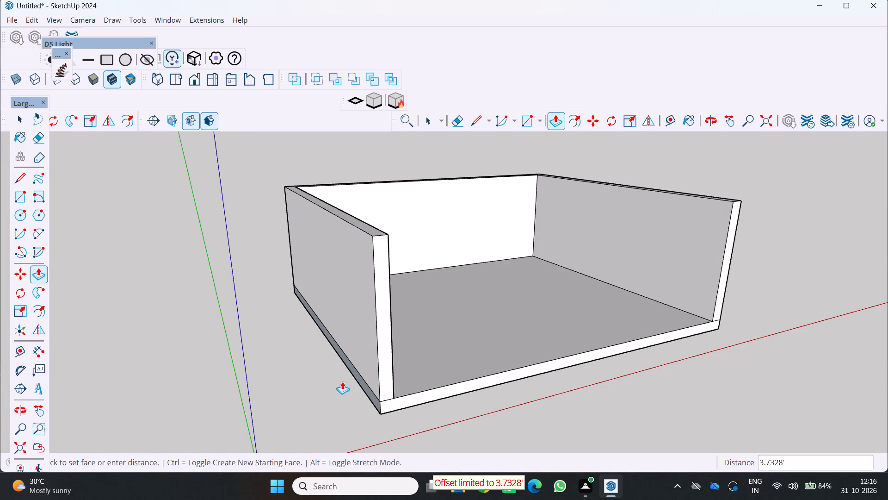
# Examine the trimmed slab edge and both side walls from several angles.
pyautogui.scroll(-8, 337, 382)
pyautogui.moveTo(357, 386); pyautogui.dragTo(281, 349, button='middle')
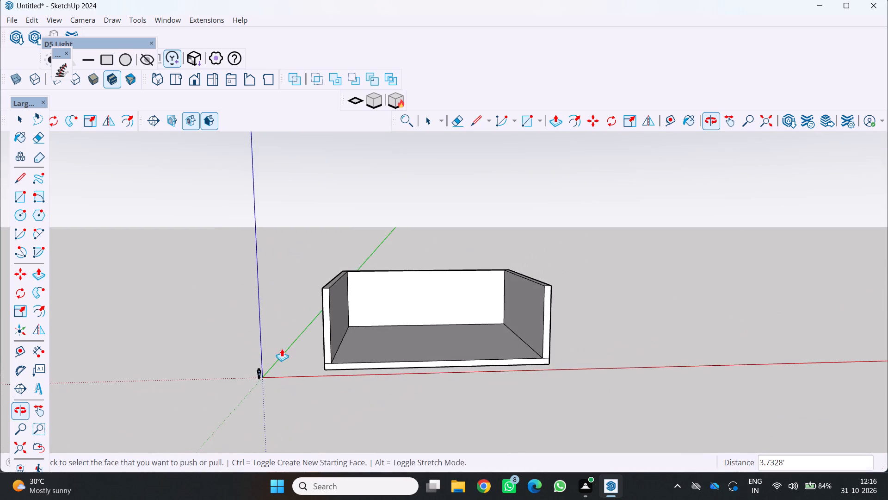
pyautogui.scroll(3, 359, 384)
pyautogui.scroll(-6, 364, 374)
pyautogui.moveTo(366, 379); pyautogui.dragTo(292, 386, button='middle')
pyautogui.scroll(-3, 306, 382)
pyautogui.moveTo(358, 380); pyautogui.dragTo(388, 397, button='middle')
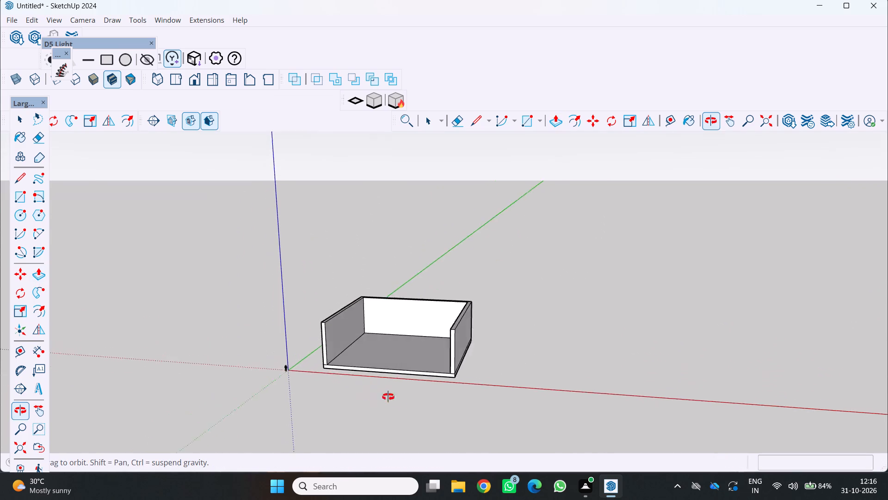
pyautogui.moveTo(388, 397); pyautogui.dragTo(404, 409, button='middle')
pyautogui.middleClick(405, 408)
# Pull the top face of the perimeter walls up about 9.7 ft.
pyautogui.scroll(3, 362, 374)
pyautogui.moveTo(367, 375); pyautogui.dragTo(400, 372, button='middle')
pyautogui.middleClick(401, 371)
pyautogui.moveTo(255, 261); pyautogui.dragTo(296, 343, button='middle')
pyautogui.scroll(3, 297, 345)
pyautogui.scroll(6, 336, 336)
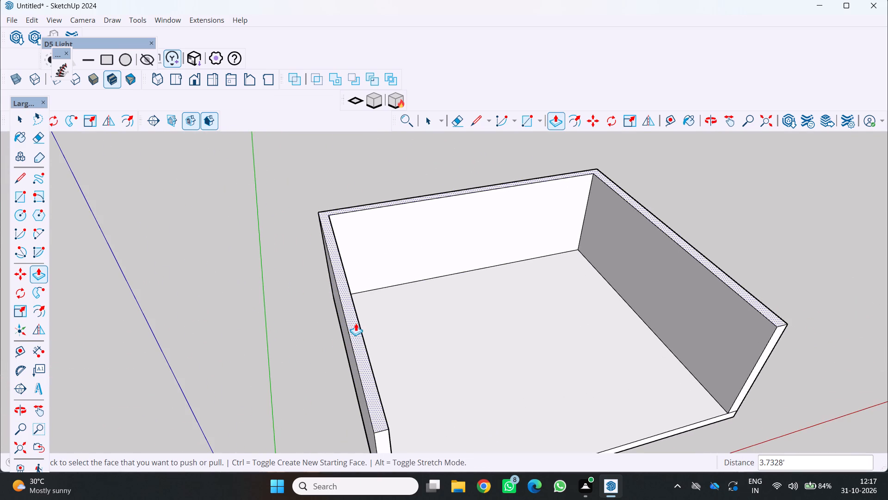
pyautogui.moveTo(356, 323); pyautogui.dragTo(358, 299)
# Examine the raised walls and the open side of the enclosure from several angles.
pyautogui.scroll(-5, 344, 322)
pyautogui.moveTo(355, 328); pyautogui.dragTo(332, 220, button='middle')
pyautogui.scroll(-4, 332, 218)
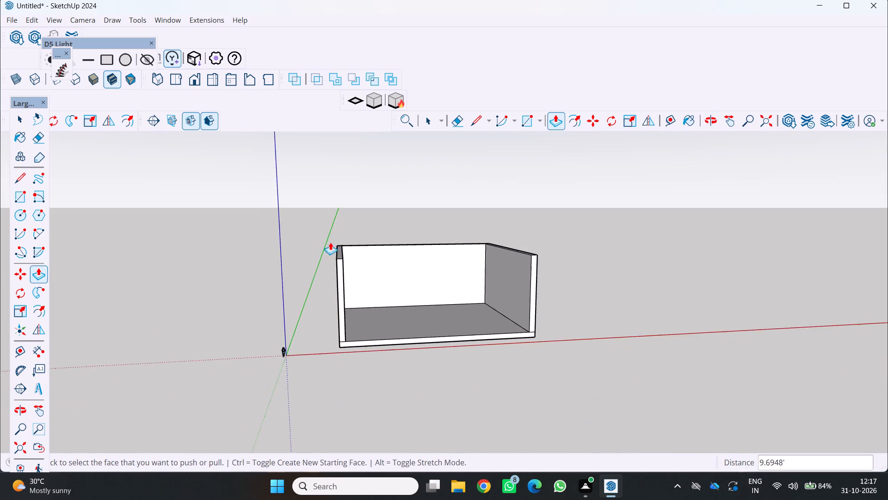
pyautogui.moveTo(404, 323); pyautogui.dragTo(256, 305, button='middle')
pyautogui.scroll(3, 313, 325)
pyautogui.moveTo(362, 343); pyautogui.dragTo(391, 350, button='middle')
pyautogui.middleClick(391, 349)
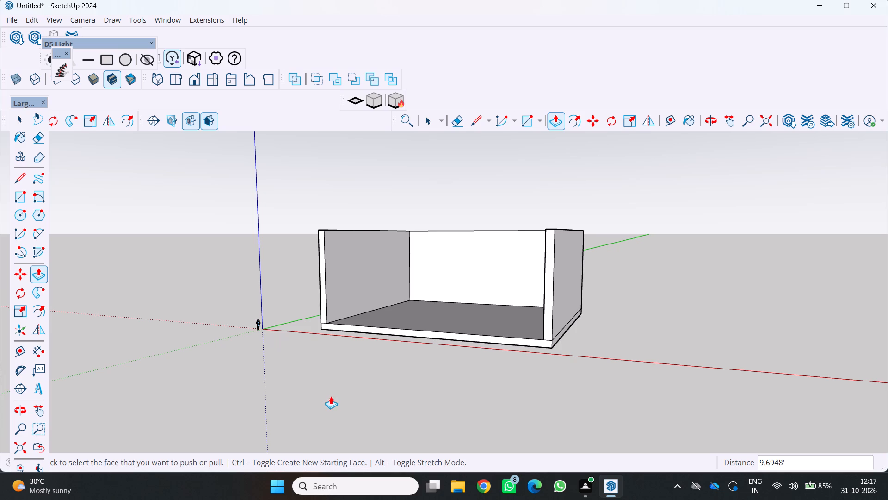
pyautogui.scroll(-1, 330, 399)
pyautogui.moveTo(388, 362); pyautogui.dragTo(419, 396, button='middle')
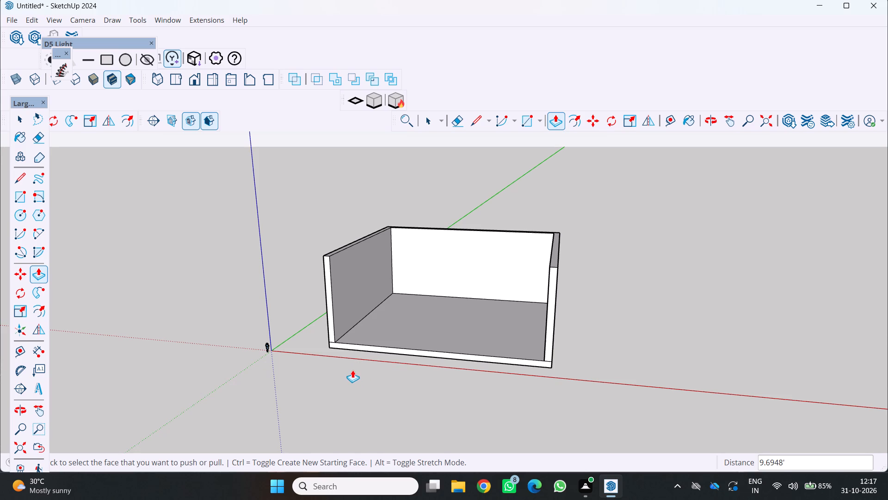
pyautogui.moveTo(389, 339); pyautogui.dragTo(414, 360, button='middle')
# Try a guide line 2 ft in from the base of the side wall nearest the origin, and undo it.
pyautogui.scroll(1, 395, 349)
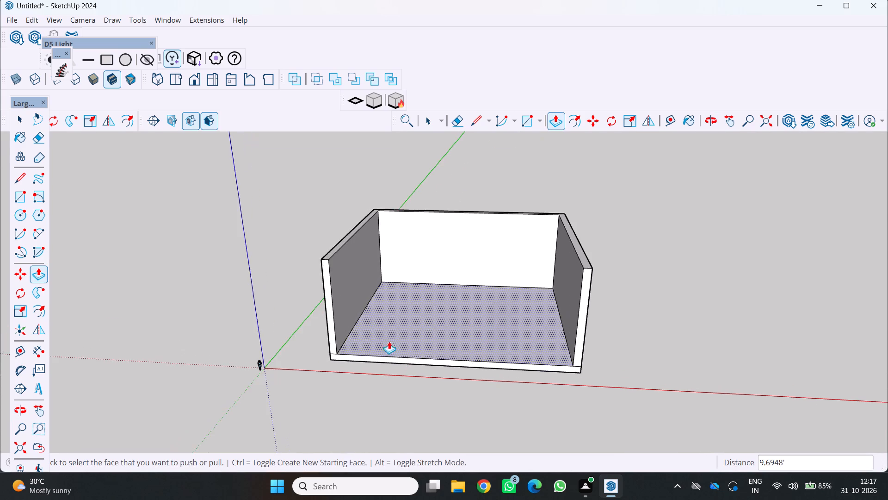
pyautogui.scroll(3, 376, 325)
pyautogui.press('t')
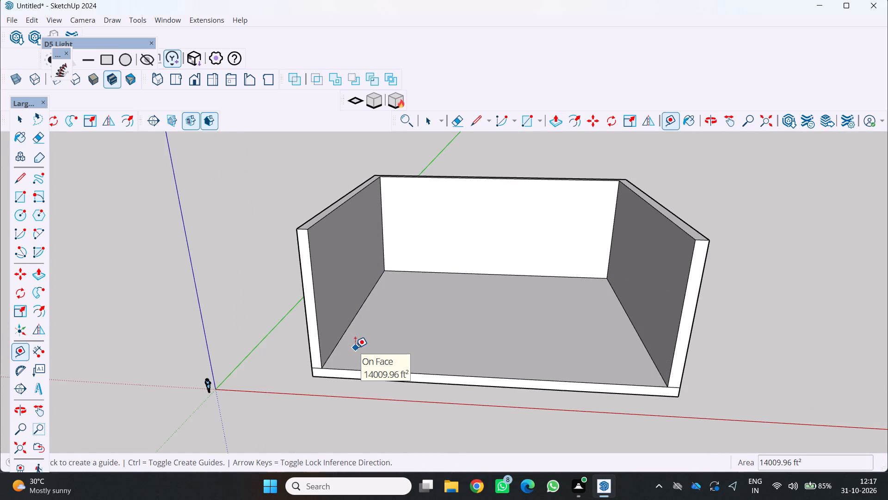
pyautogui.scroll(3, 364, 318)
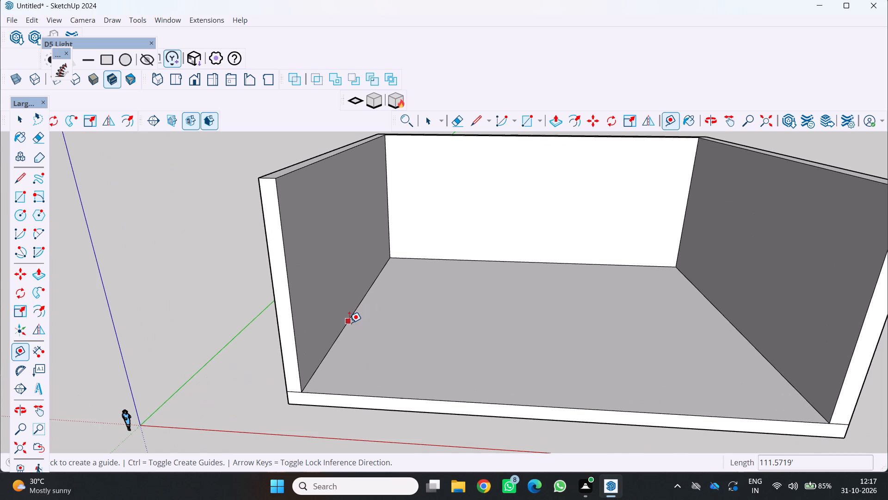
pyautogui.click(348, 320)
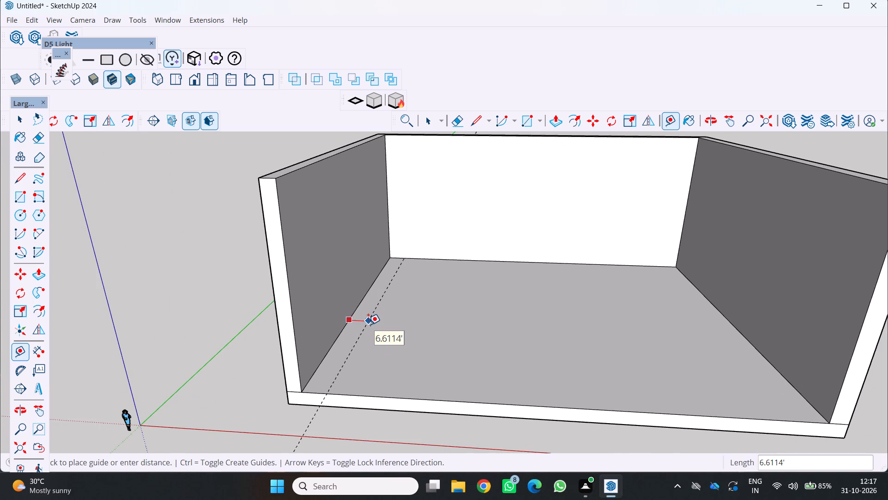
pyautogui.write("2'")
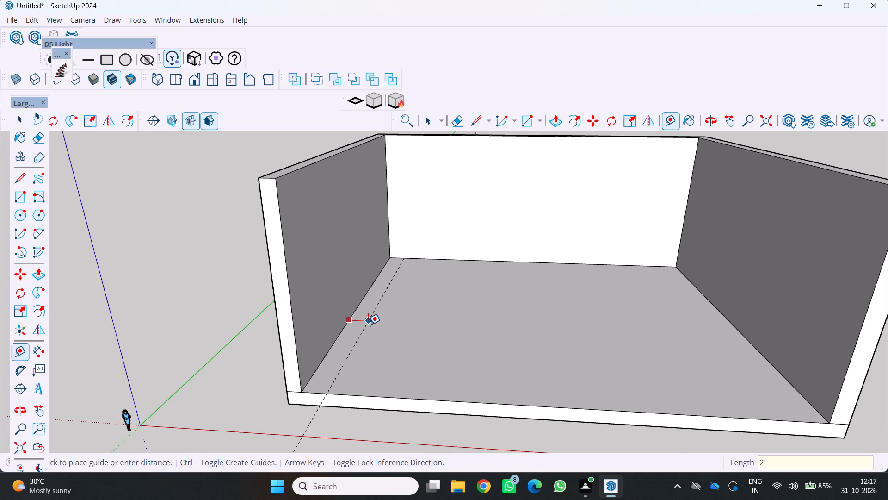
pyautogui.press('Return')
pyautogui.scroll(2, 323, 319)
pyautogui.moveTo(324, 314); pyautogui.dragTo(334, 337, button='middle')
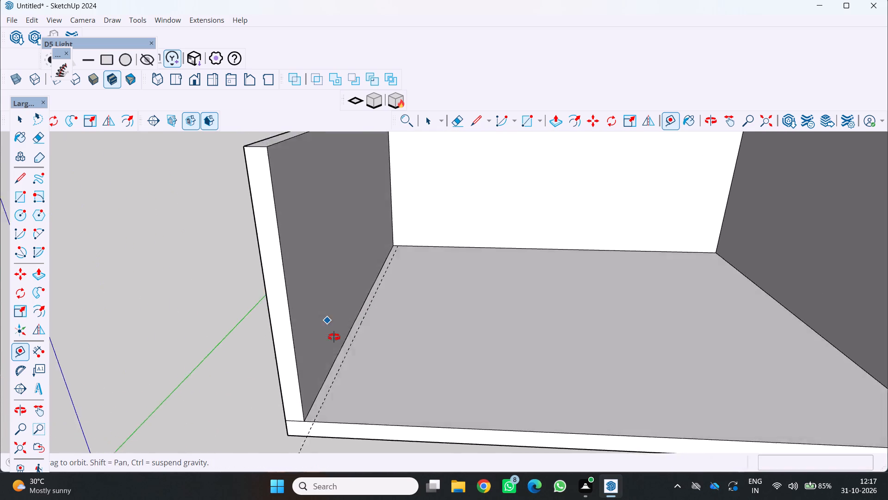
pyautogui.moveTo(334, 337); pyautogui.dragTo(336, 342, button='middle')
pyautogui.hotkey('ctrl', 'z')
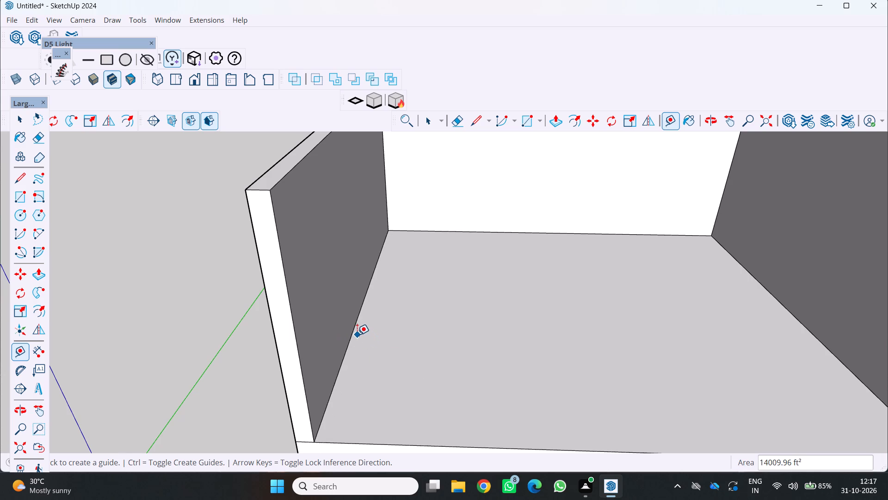
# Place a floor guide line 5 ft in from the base of the side wall nearest the origin.
pyautogui.press('t')
pyautogui.click(354, 325)
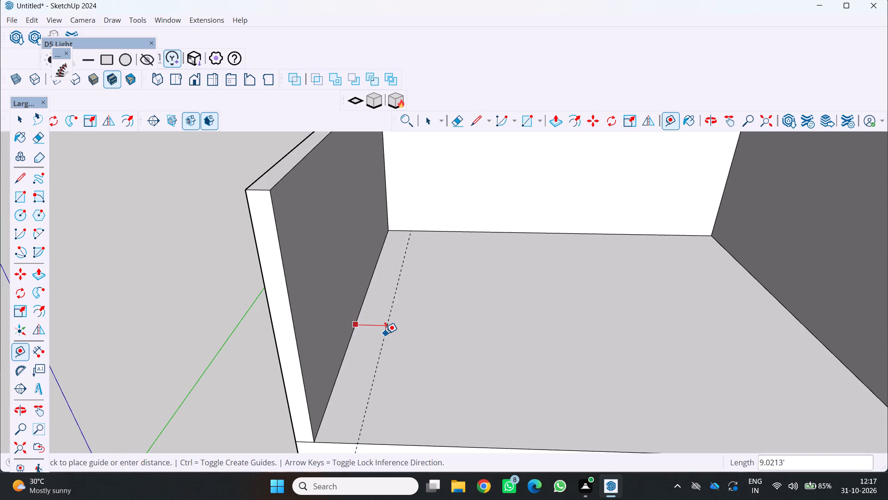
pyautogui.press('5')
pyautogui.press("'")
pyautogui.press('Return')
# Place a floor guide line 5 ft in from the base of the back wall.
pyautogui.scroll(-4, 365, 334)
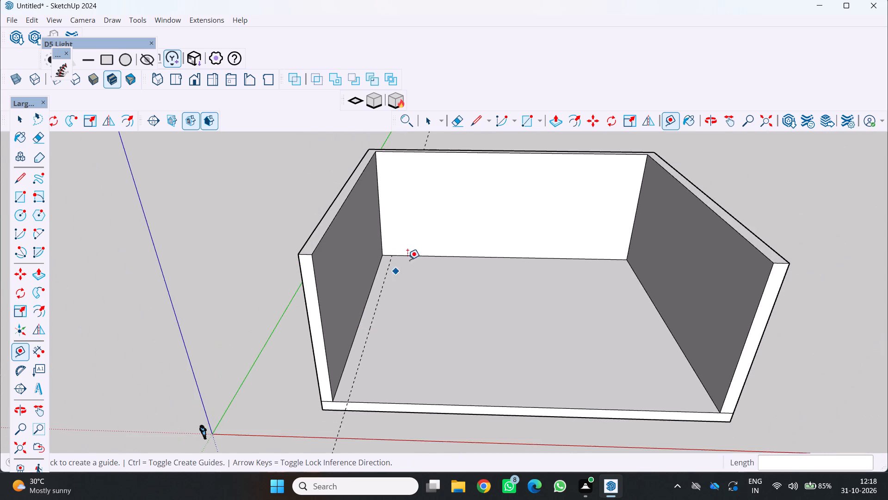
pyautogui.scroll(6, 410, 257)
pyautogui.moveTo(401, 291); pyautogui.dragTo(379, 329, button='middle')
pyautogui.middleClick(379, 330)
pyautogui.scroll(-4, 376, 333)
pyautogui.scroll(3, 437, 289)
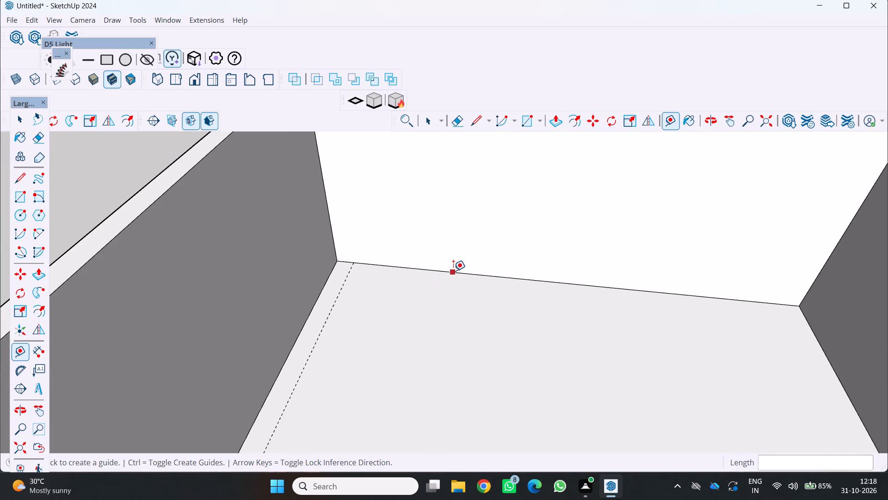
pyautogui.click(453, 271)
pyautogui.write("5'")
pyautogui.press('Return')
# Place a floor guide line 5 ft in from the base of the far side wall.
pyautogui.scroll(-5, 432, 287)
pyautogui.scroll(-4, 586, 358)
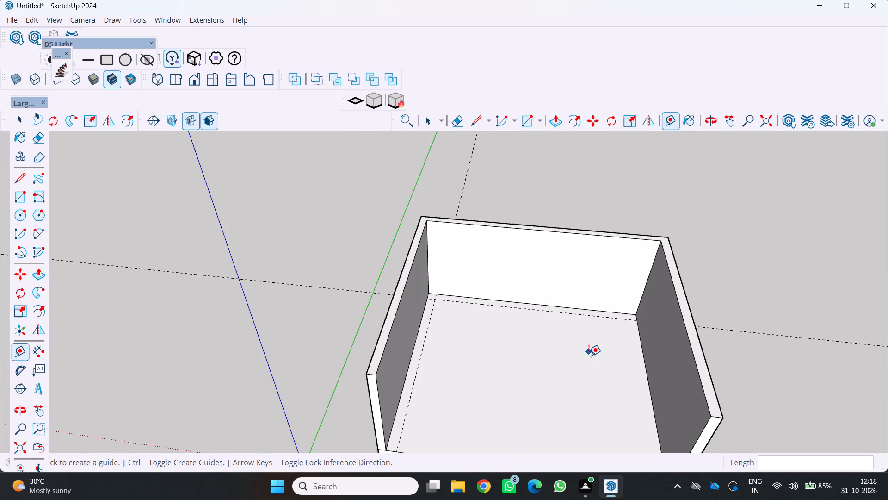
pyautogui.moveTo(589, 357); pyautogui.dragTo(601, 319, button='middle')
pyautogui.middleClick(601, 319)
pyautogui.scroll(2, 638, 363)
pyautogui.click(646, 362)
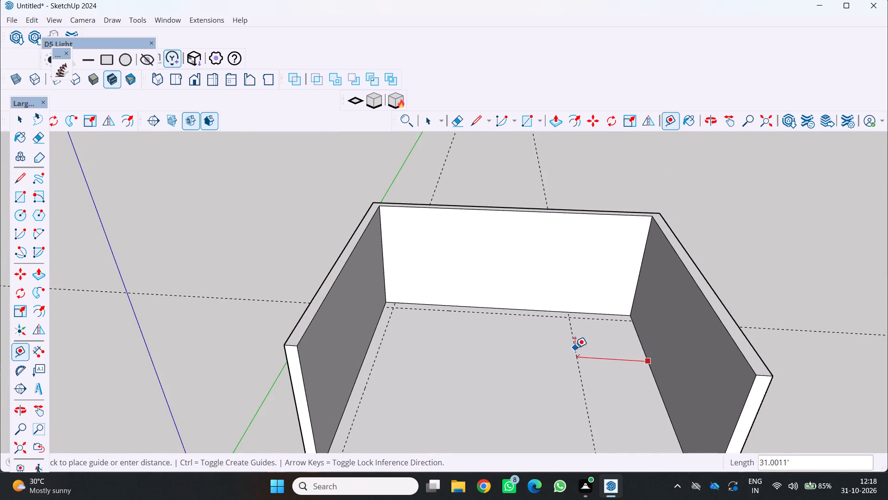
pyautogui.write("5'")
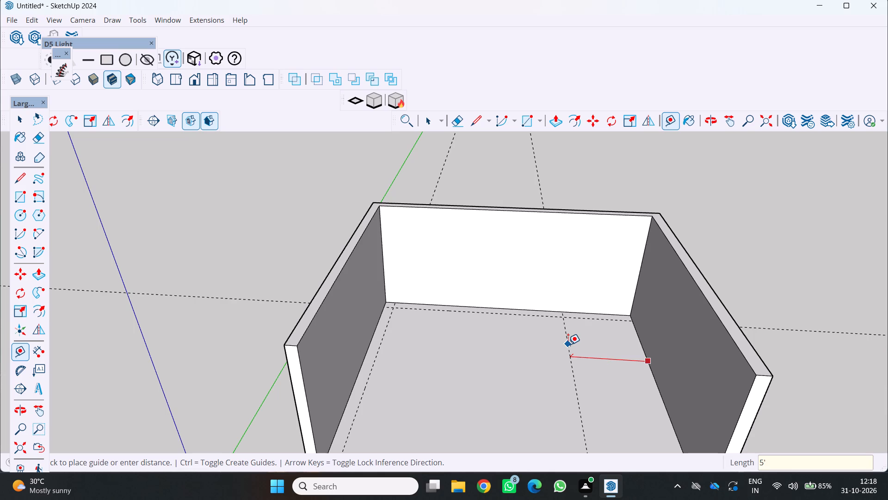
pyautogui.press('Return')
# Draw a 5 ft square on the floor from the back corner nearest the green axis to the guide intersection.
pyautogui.scroll(-8, 565, 330)
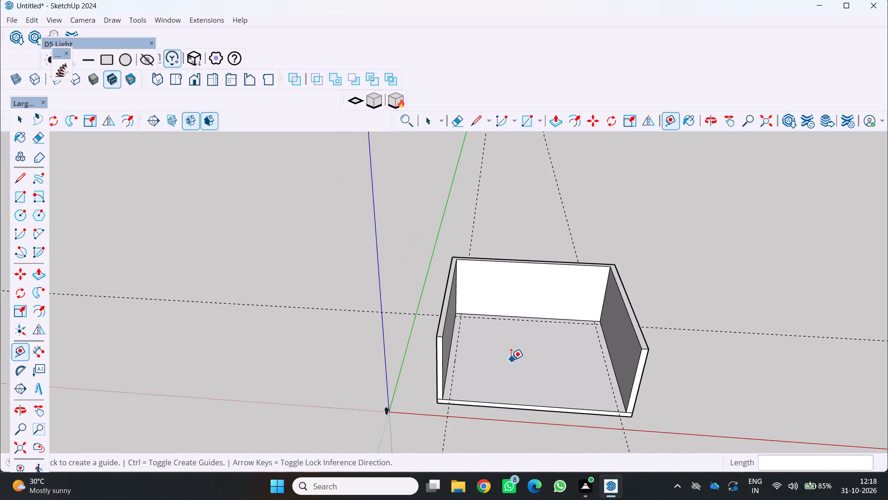
pyautogui.scroll(3, 473, 331)
pyautogui.press('r')
pyautogui.scroll(5, 469, 317)
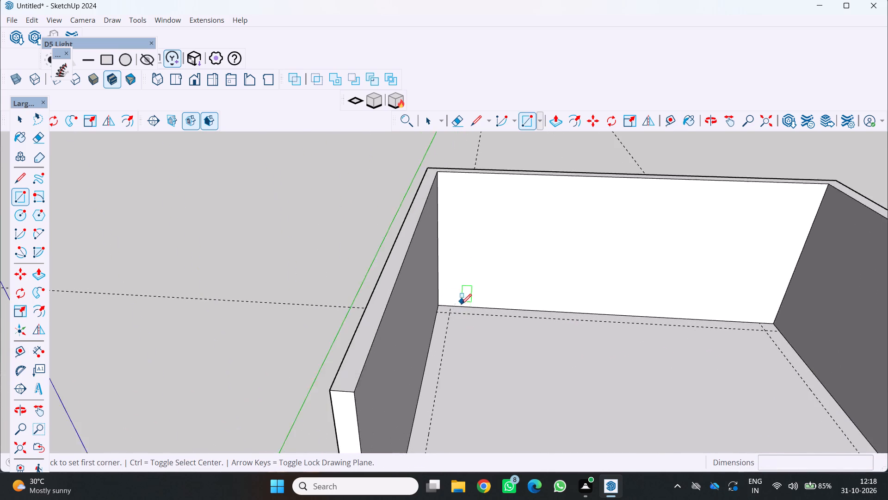
pyautogui.scroll(7, 461, 304)
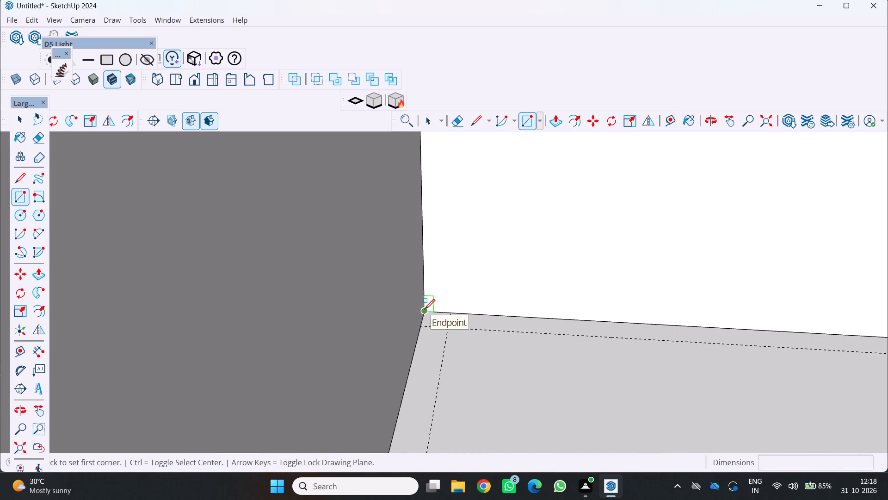
pyautogui.click(425, 309)
pyautogui.click(448, 330)
# Draw a 5 ft by 5 ft square on the floor in the back corner at the far side wall, ending at the guide intersection.
pyautogui.scroll(-5, 443, 327)
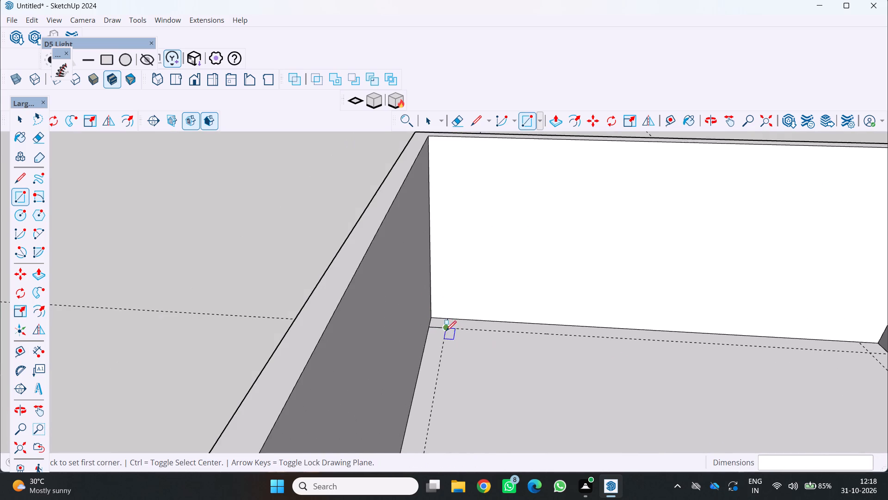
pyautogui.scroll(-6, 609, 338)
pyautogui.scroll(3, 887, 392)
pyautogui.scroll(9, 694, 352)
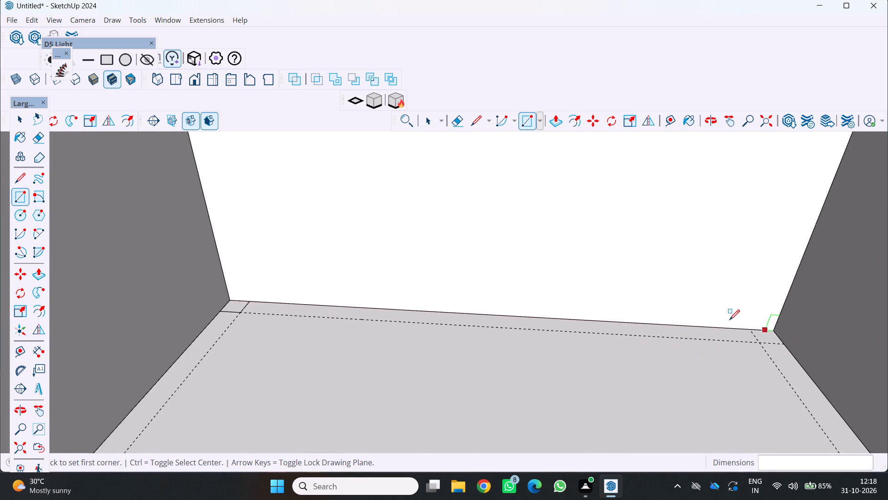
pyautogui.scroll(2, 729, 320)
pyautogui.click(788, 334)
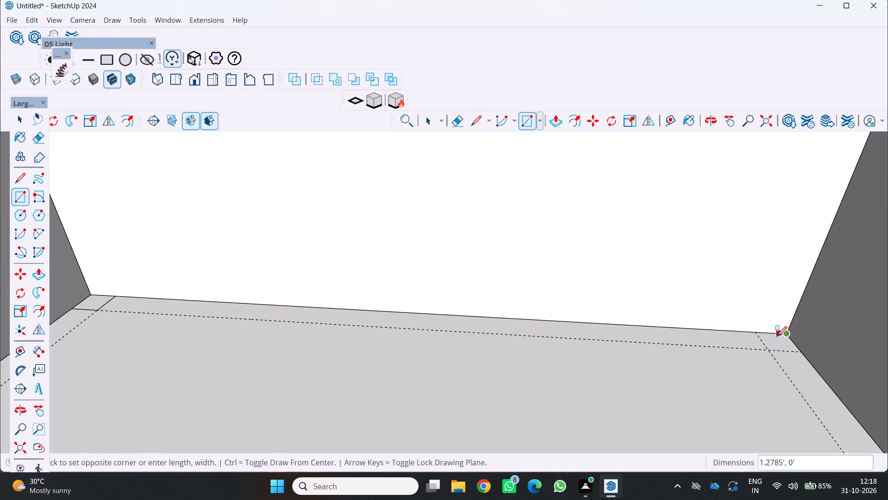
pyautogui.click(770, 350)
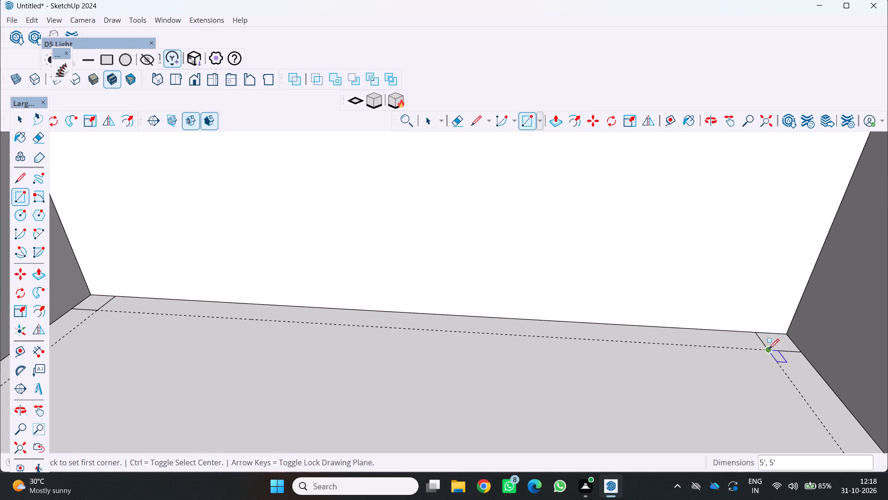
# Extrude the floor square in the back corner nearest the green axis up about 53.6 ft to the wall top as a column.
pyautogui.scroll(-11, 777, 341)
pyautogui.press('p')
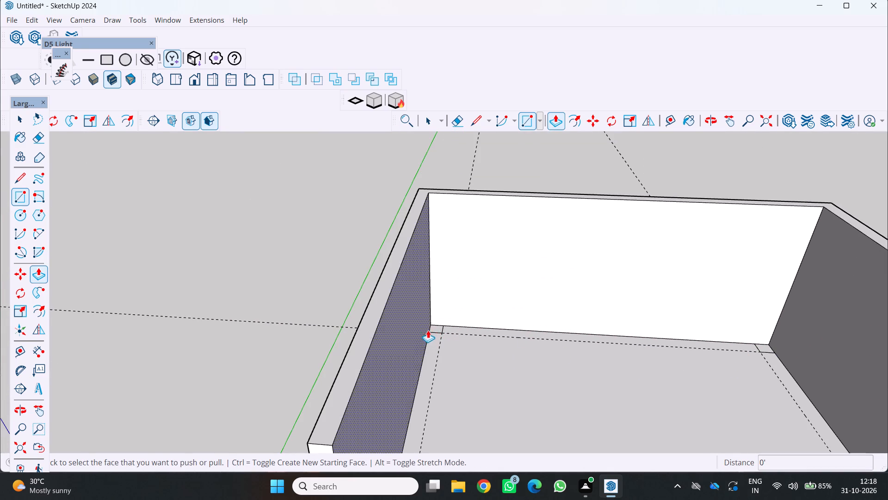
pyautogui.scroll(7, 439, 322)
pyautogui.click(443, 329)
pyautogui.scroll(-7, 445, 319)
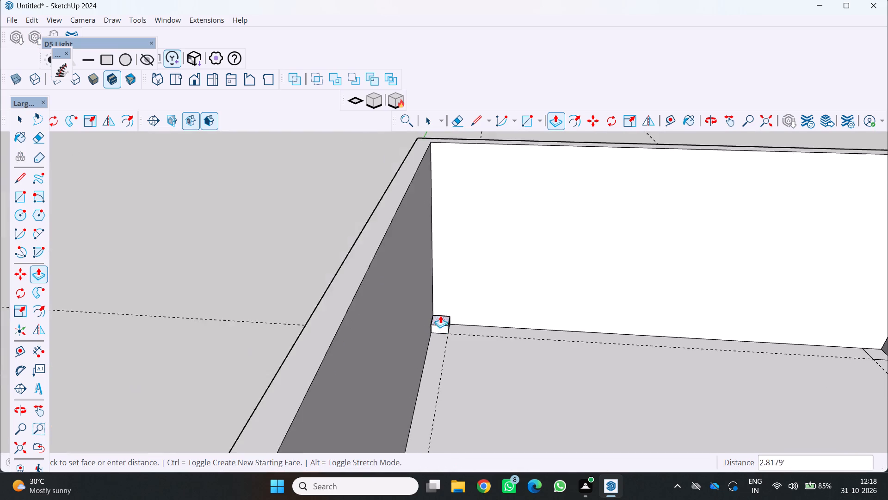
pyautogui.scroll(-5, 440, 315)
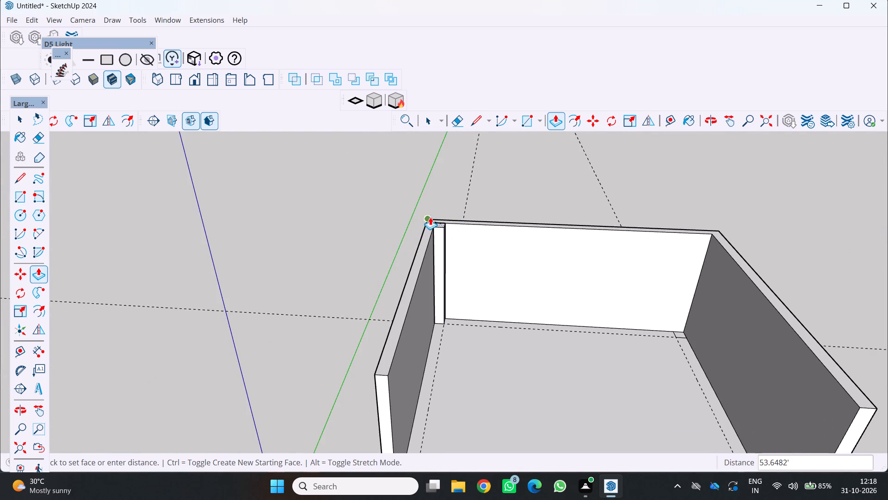
pyautogui.scroll(3, 444, 219)
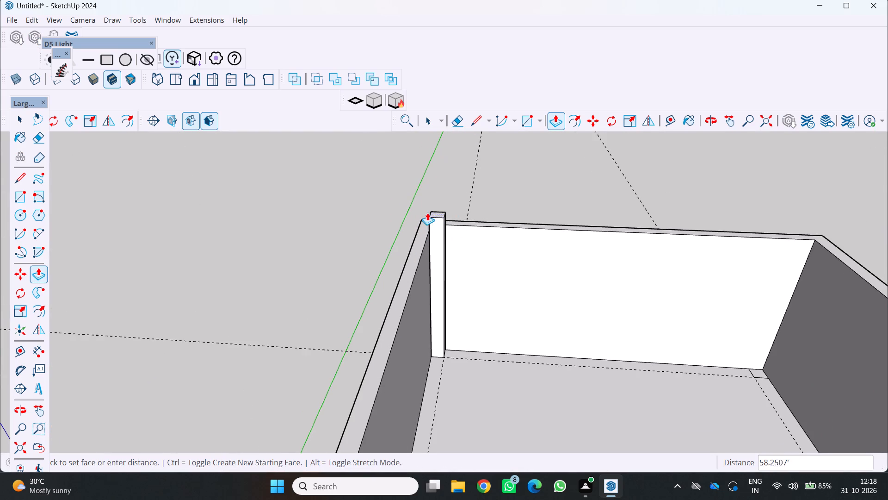
pyautogui.scroll(2, 427, 212)
pyautogui.click(414, 242)
pyautogui.scroll(-11, 414, 240)
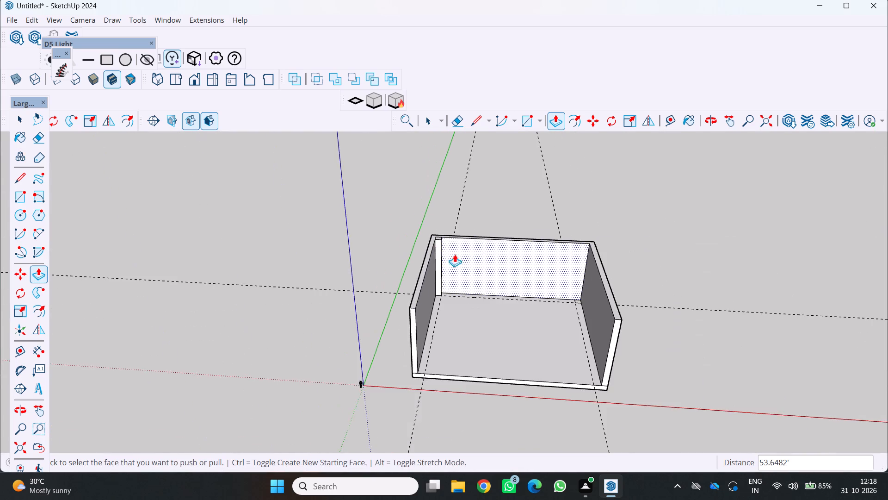
# Extrude the floor square in the back corner at the far side wall up about 53.6 ft to the wall top as a column.
pyautogui.scroll(1, 504, 293)
pyautogui.moveTo(504, 293); pyautogui.dragTo(452, 244, button='middle')
pyautogui.scroll(8, 443, 288)
pyautogui.moveTo(457, 318); pyautogui.dragTo(503, 344, button='middle')
pyautogui.scroll(1, 464, 322)
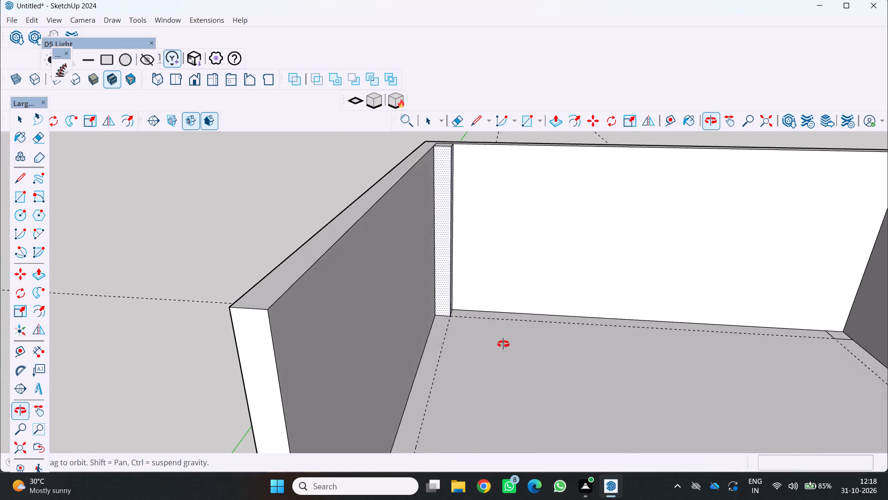
pyautogui.moveTo(503, 344); pyautogui.dragTo(500, 346, button='middle')
pyautogui.middleClick(500, 346)
pyautogui.middleClick(496, 347)
pyautogui.scroll(-3, 494, 348)
pyautogui.middleClick(493, 348)
pyautogui.scroll(-10, 458, 344)
pyautogui.moveTo(460, 349); pyautogui.dragTo(444, 356, button='middle')
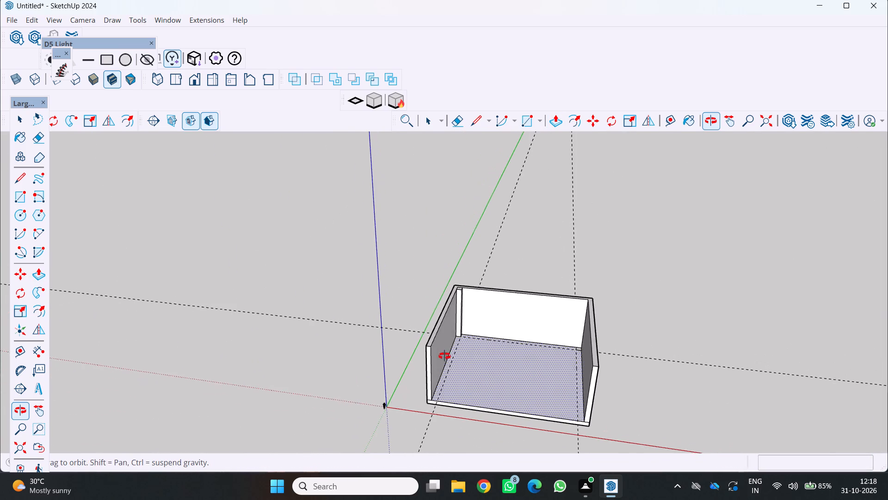
pyautogui.moveTo(444, 356); pyautogui.dragTo(443, 357, button='middle')
pyautogui.scroll(8, 487, 340)
pyautogui.scroll(2, 662, 361)
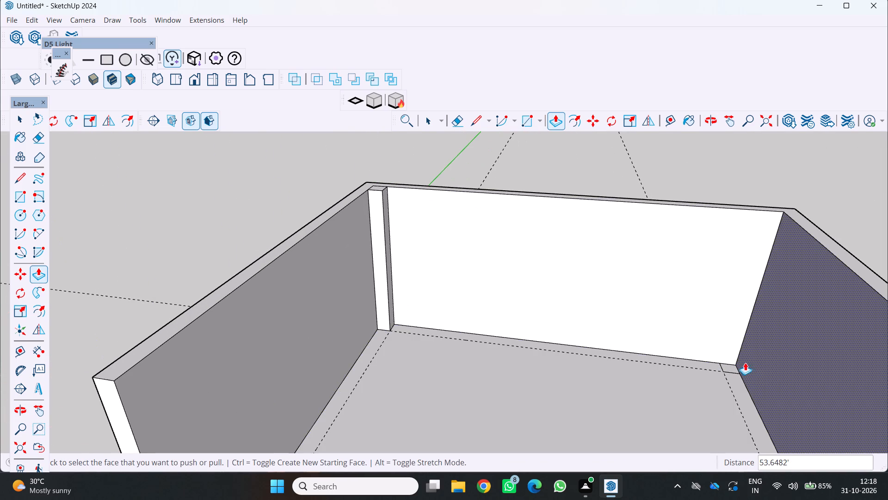
pyautogui.scroll(5, 734, 361)
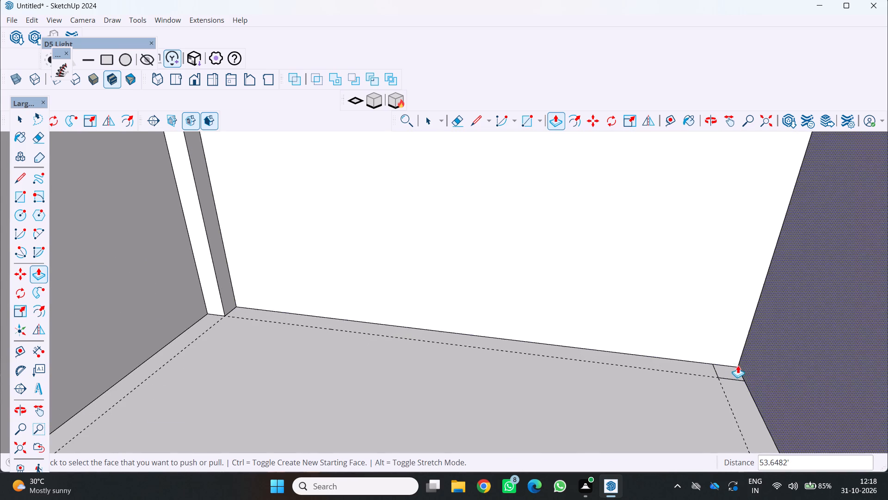
pyautogui.click(732, 369)
pyautogui.scroll(-14, 738, 349)
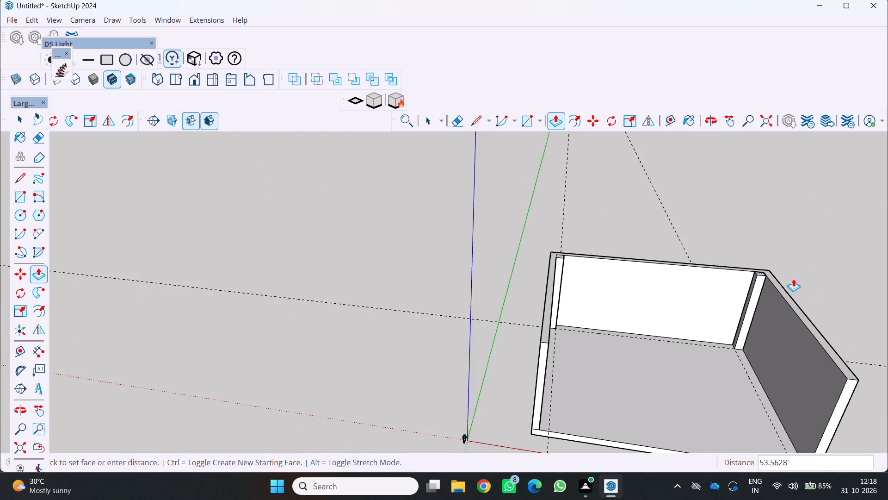
pyautogui.scroll(3, 778, 281)
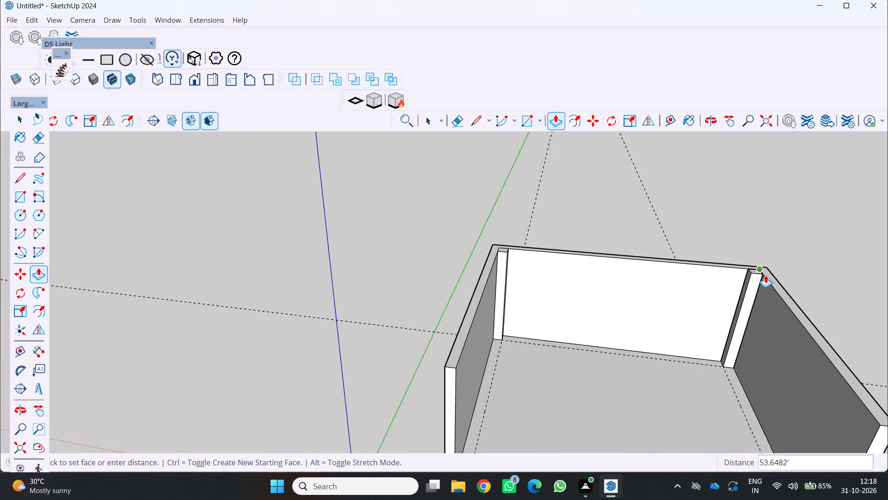
pyautogui.click(773, 275)
# Inspect the two back corner columns and the walls from several angles.
pyautogui.scroll(-9, 770, 281)
pyautogui.moveTo(703, 339); pyautogui.dragTo(671, 303, button='middle')
pyautogui.scroll(1, 678, 316)
pyautogui.moveTo(671, 303); pyautogui.dragTo(656, 289, button='middle')
pyautogui.middleClick(655, 289)
pyautogui.scroll(-11, 647, 300)
pyautogui.moveTo(654, 327); pyautogui.dragTo(617, 376, button='middle')
pyautogui.scroll(1, 655, 333)
pyautogui.scroll(5, 725, 385)
pyautogui.moveTo(719, 369); pyautogui.dragTo(772, 355, button='middle')
pyautogui.middleClick(772, 354)
pyautogui.scroll(8, 671, 314)
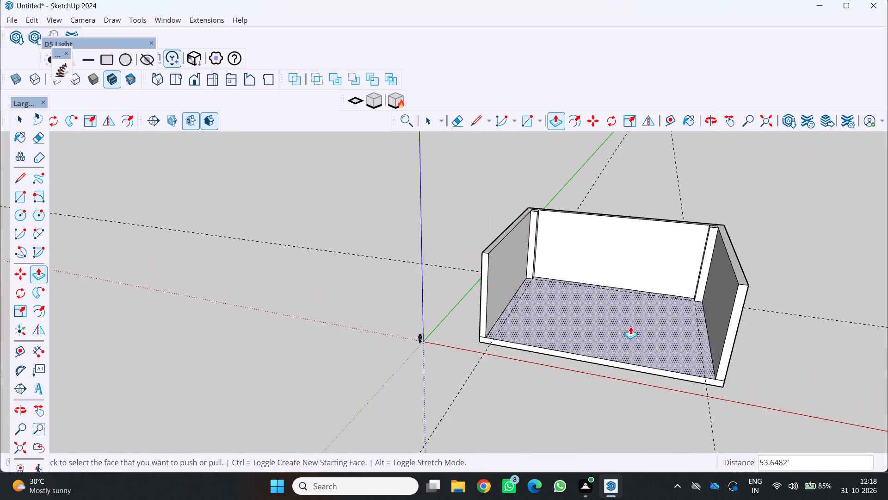
pyautogui.moveTo(616, 325); pyautogui.dragTo(651, 318, button='middle')
pyautogui.scroll(1, 616, 325)
pyautogui.scroll(-8, 598, 314)
pyautogui.moveTo(602, 322); pyautogui.dragTo(559, 288, button='middle')
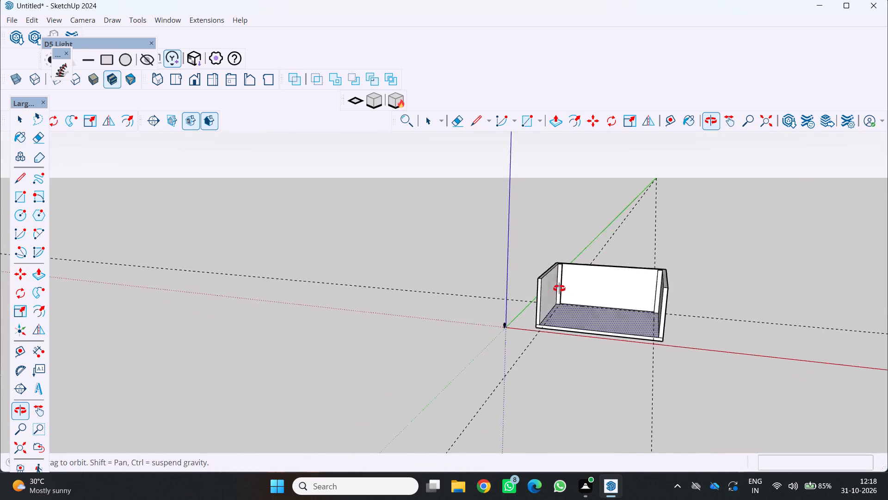
pyautogui.moveTo(559, 288); pyautogui.dragTo(555, 284, button='middle')
pyautogui.scroll(1, 555, 284)
pyautogui.middleClick(554, 284)
pyautogui.scroll(2, 779, 415)
pyautogui.scroll(-5, 741, 374)
pyautogui.moveTo(728, 369); pyautogui.dragTo(635, 394, button='middle')
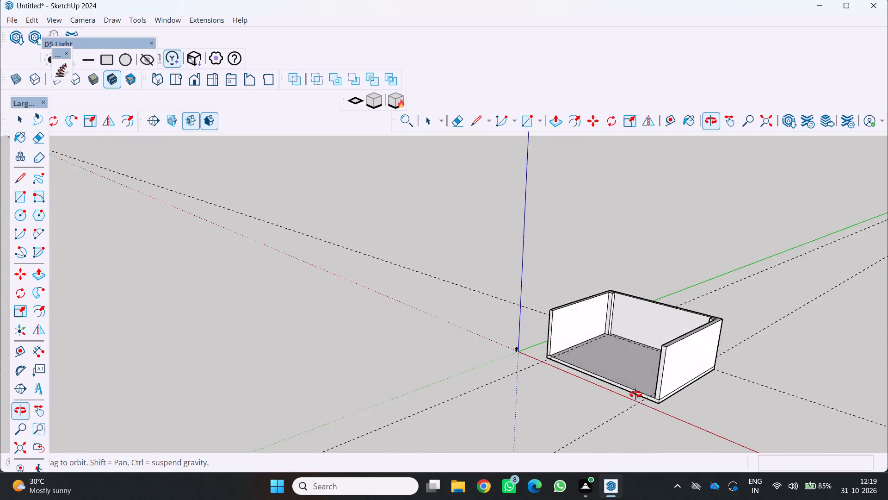
pyautogui.moveTo(635, 394); pyautogui.dragTo(630, 388, button='middle')
pyautogui.scroll(-7, 630, 388)
pyautogui.scroll(2, 721, 382)
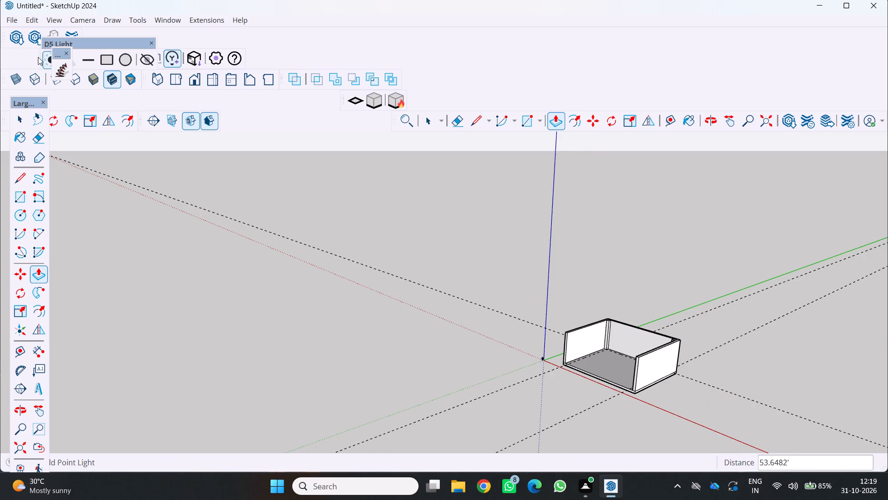
# Delete all the guide lines from the model.
pyautogui.click(26, 18)
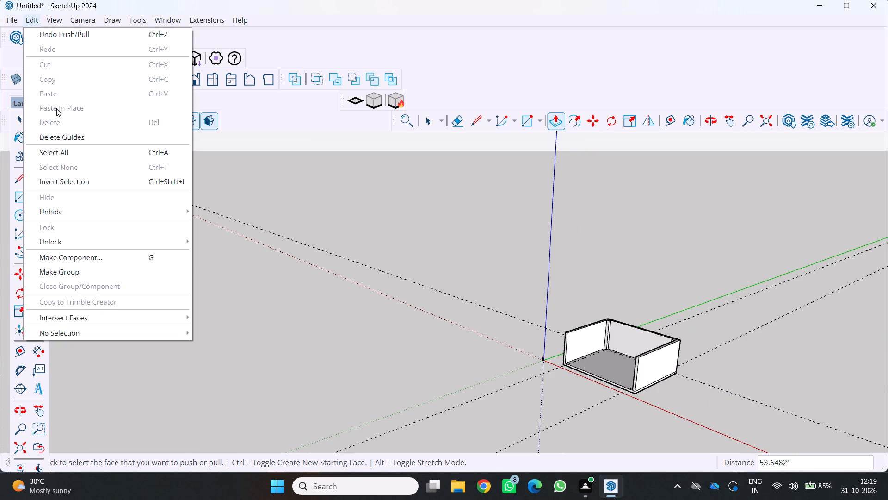
pyautogui.click(51, 133)
# Thicken the back corner column nearest the green axis, pulling its side face out slightly and its front face out about 3.2 ft.
pyautogui.scroll(-1, 154, 218)
pyautogui.moveTo(180, 241); pyautogui.dragTo(340, 272, button='middle')
pyautogui.moveTo(337, 273); pyautogui.dragTo(351, 269, button='middle')
pyautogui.moveTo(340, 272); pyautogui.dragTo(333, 273, button='middle')
pyautogui.scroll(7, 481, 269)
pyautogui.moveTo(498, 309); pyautogui.dragTo(455, 238, button='middle')
pyautogui.scroll(6, 475, 277)
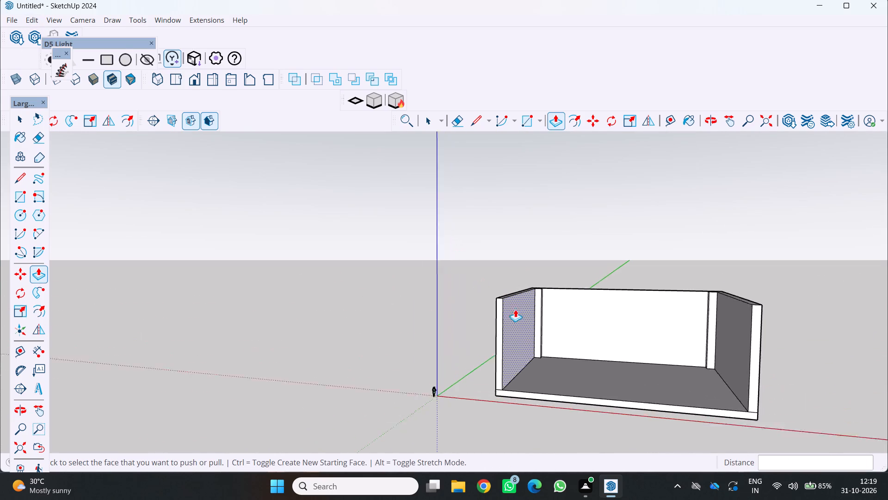
pyautogui.scroll(4, 515, 309)
pyautogui.moveTo(543, 316); pyautogui.dragTo(525, 344, button='middle')
pyautogui.middleClick(524, 344)
pyautogui.scroll(5, 564, 340)
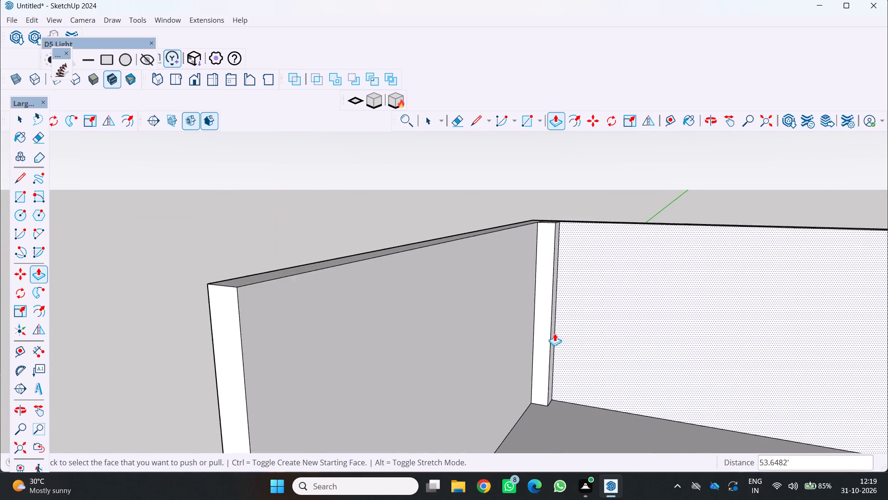
pyautogui.moveTo(553, 334); pyautogui.dragTo(496, 348, button='middle')
pyautogui.middleClick(496, 348)
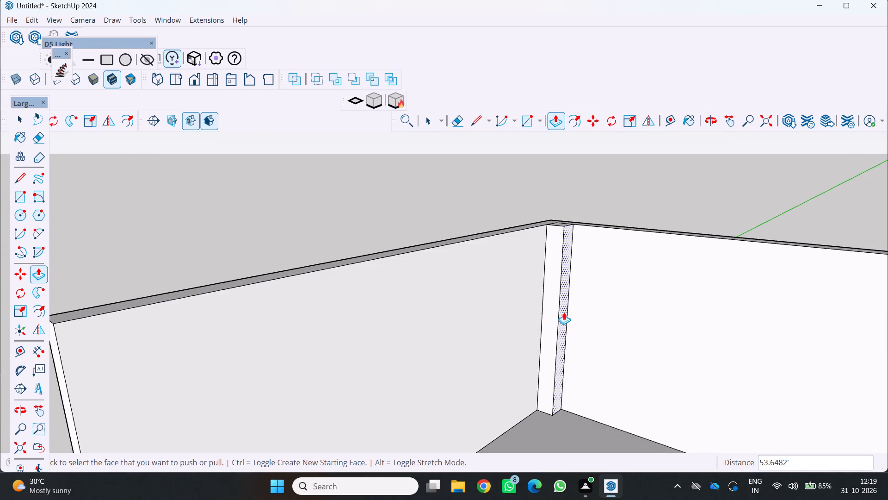
pyautogui.moveTo(564, 312); pyautogui.dragTo(567, 317)
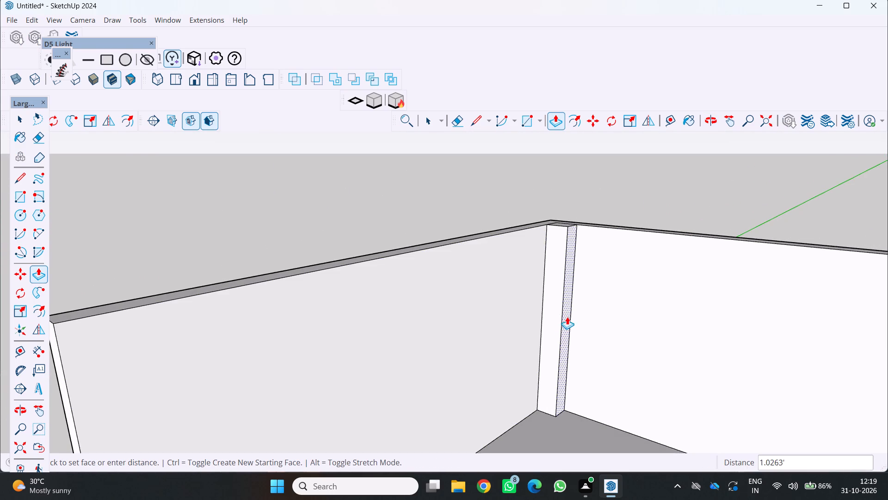
pyautogui.moveTo(567, 317); pyautogui.dragTo(568, 318)
pyautogui.moveTo(548, 315); pyautogui.dragTo(544, 316)
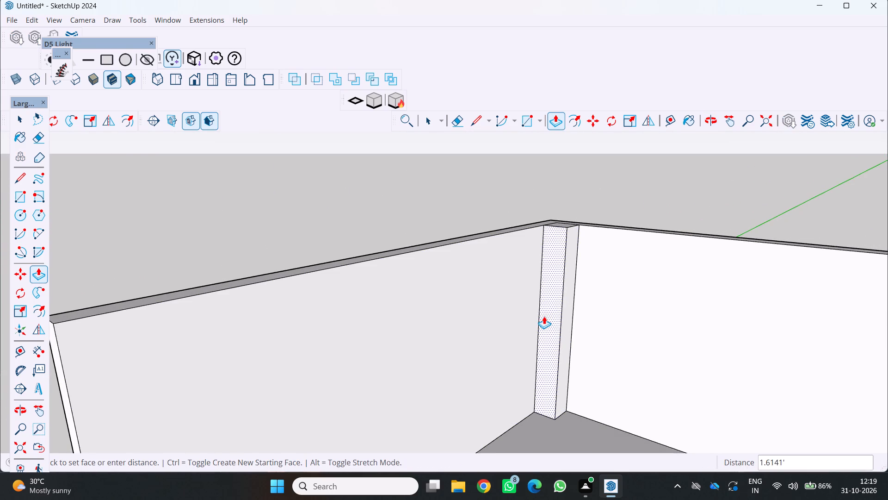
pyautogui.moveTo(544, 316); pyautogui.dragTo(541, 317)
# Thicken the back column at the far side wall, pulling out its front face slightly and its side face about 1 ft plus 0.6 ft.
pyautogui.scroll(-10, 557, 318)
pyautogui.moveTo(569, 317); pyautogui.dragTo(633, 355, button='middle')
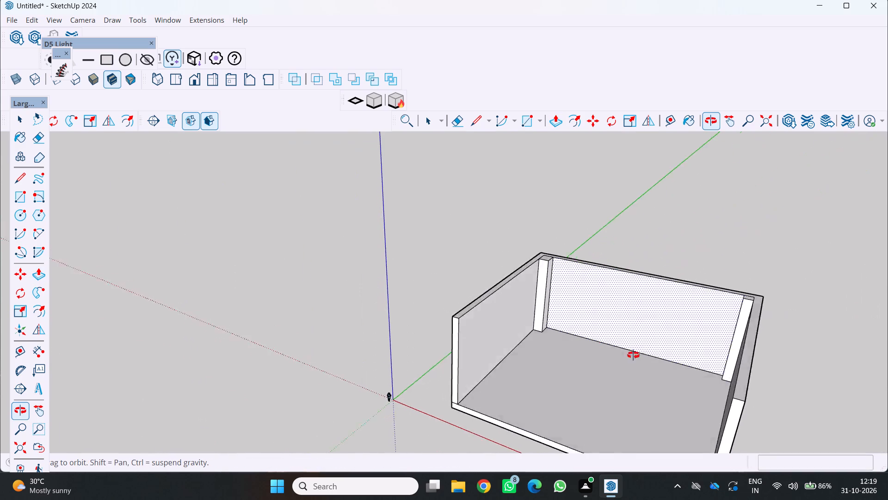
pyautogui.moveTo(633, 355); pyautogui.dragTo(663, 342, button='middle')
pyautogui.moveTo(666, 337); pyautogui.dragTo(673, 331, button='middle')
pyautogui.scroll(7, 700, 294)
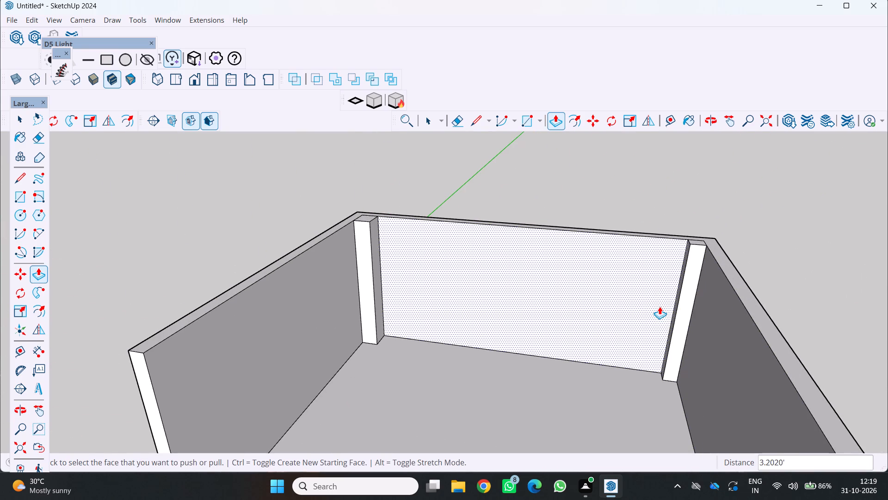
pyautogui.scroll(3, 660, 310)
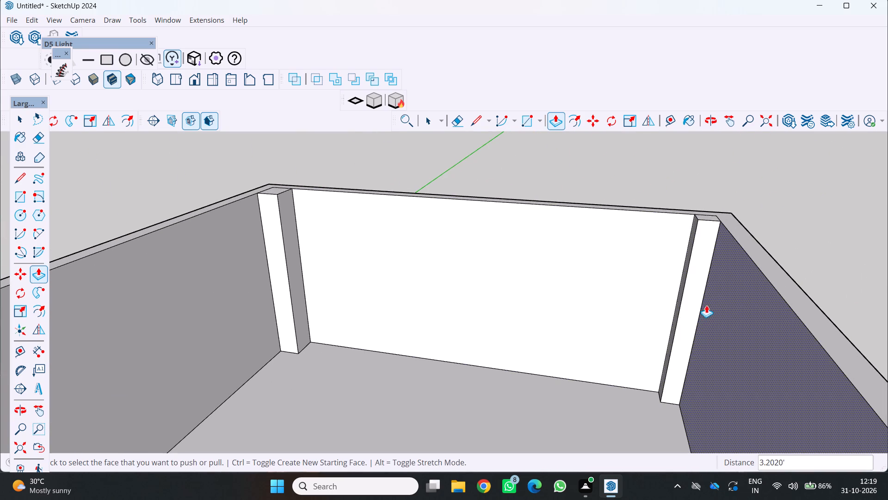
pyautogui.moveTo(698, 282); pyautogui.dragTo(702, 288)
pyautogui.moveTo(666, 292); pyautogui.dragTo(667, 294, button='middle')
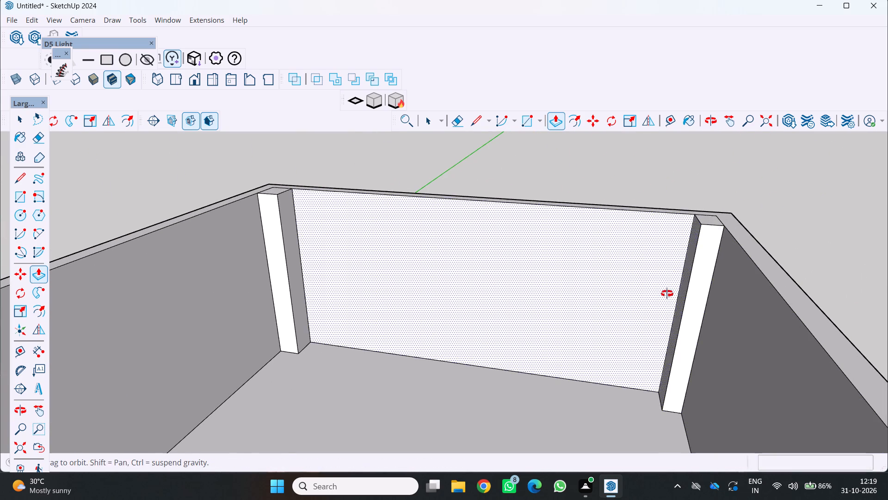
pyautogui.moveTo(667, 294); pyautogui.dragTo(698, 310, button='middle')
pyautogui.click(676, 272)
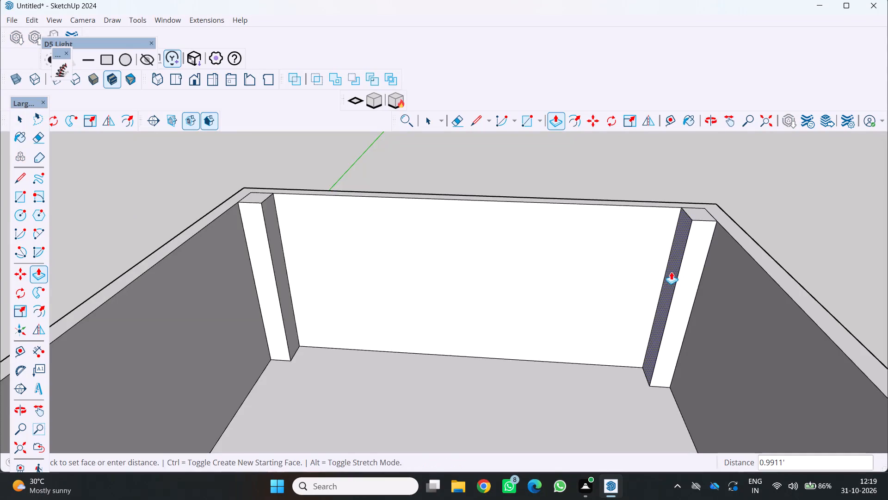
pyautogui.scroll(-3, 640, 282)
pyautogui.moveTo(651, 275); pyautogui.dragTo(673, 286, button='middle')
pyautogui.scroll(4, 664, 266)
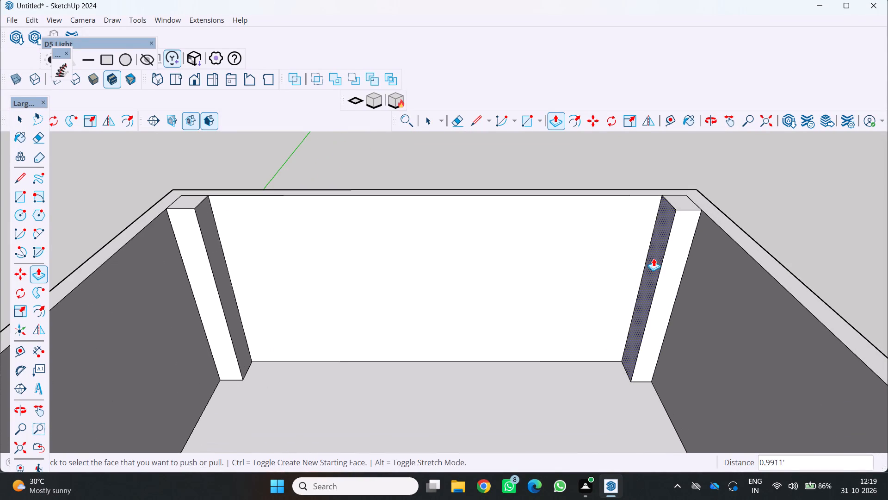
pyautogui.click(654, 258)
# Examine the thickened back columns, the side walls and the open front of the structure from several angles.
pyautogui.scroll(-4, 647, 266)
pyautogui.moveTo(657, 291); pyautogui.dragTo(645, 283, button='middle')
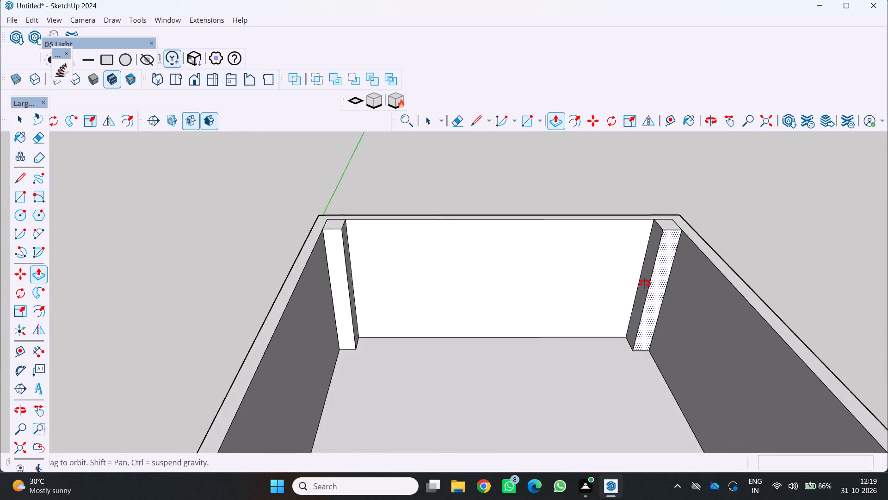
pyautogui.moveTo(645, 283); pyautogui.dragTo(612, 262, button='middle')
pyautogui.scroll(2, 654, 287)
pyautogui.scroll(-11, 652, 285)
pyautogui.moveTo(609, 297); pyautogui.dragTo(623, 247, button='middle')
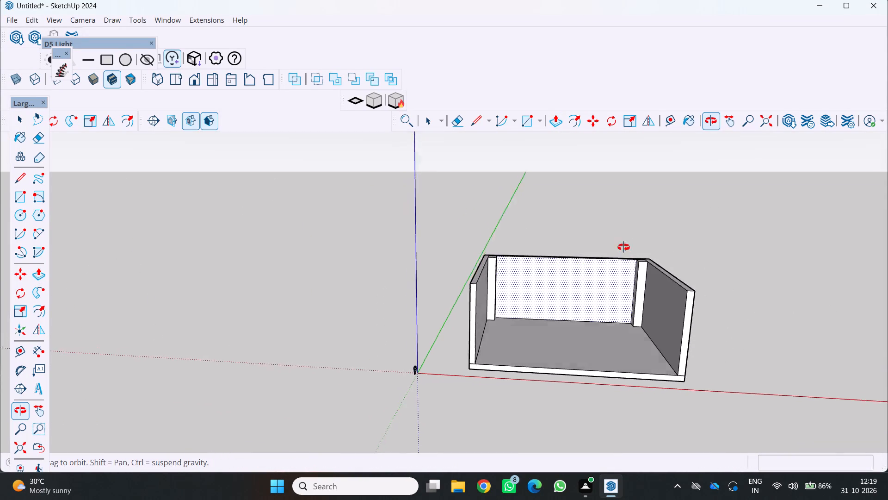
pyautogui.moveTo(623, 247); pyautogui.dragTo(624, 246, button='middle')
pyautogui.middleClick(624, 246)
pyautogui.scroll(-6, 561, 312)
pyautogui.moveTo(539, 324); pyautogui.dragTo(464, 339, button='middle')
pyautogui.middleClick(459, 342)
pyautogui.scroll(8, 486, 356)
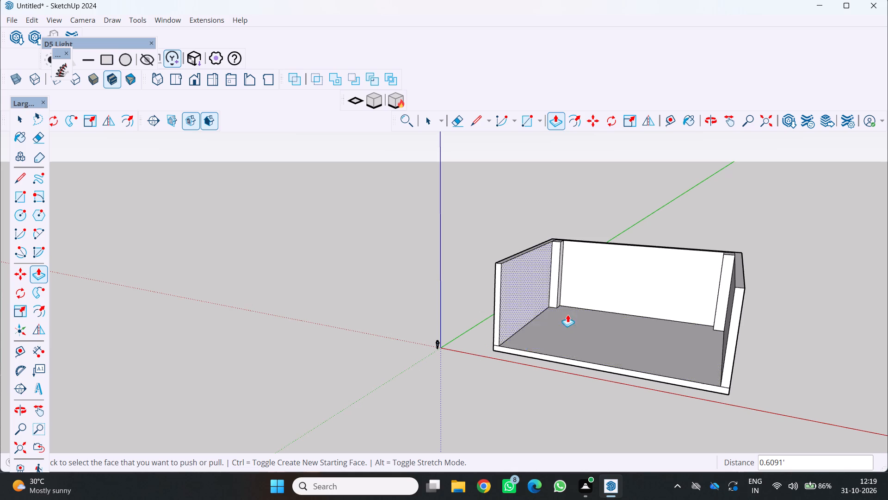
pyautogui.scroll(-4, 627, 301)
pyautogui.moveTo(636, 326); pyautogui.dragTo(662, 336, button='middle')
pyautogui.middleClick(662, 336)
pyautogui.scroll(4, 660, 340)
pyautogui.scroll(3, 614, 321)
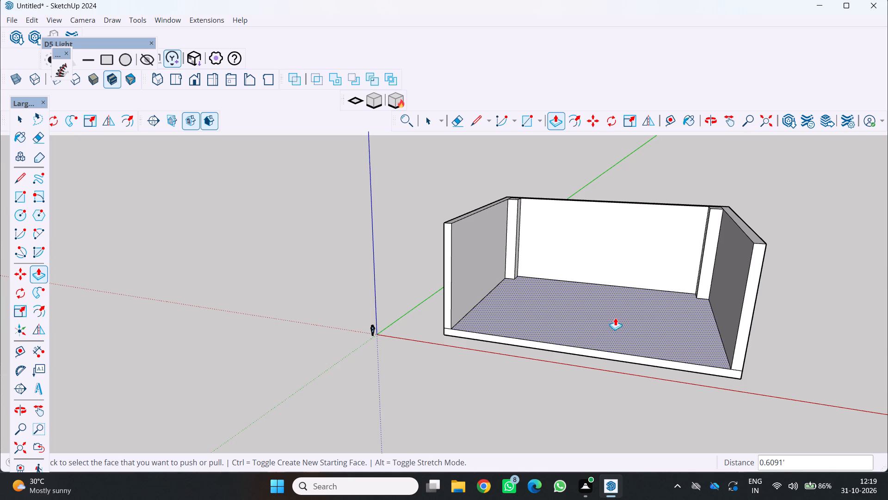
pyautogui.scroll(-4, 571, 288)
pyautogui.moveTo(572, 304); pyautogui.dragTo(599, 352, button='middle')
pyautogui.scroll(-5, 597, 352)
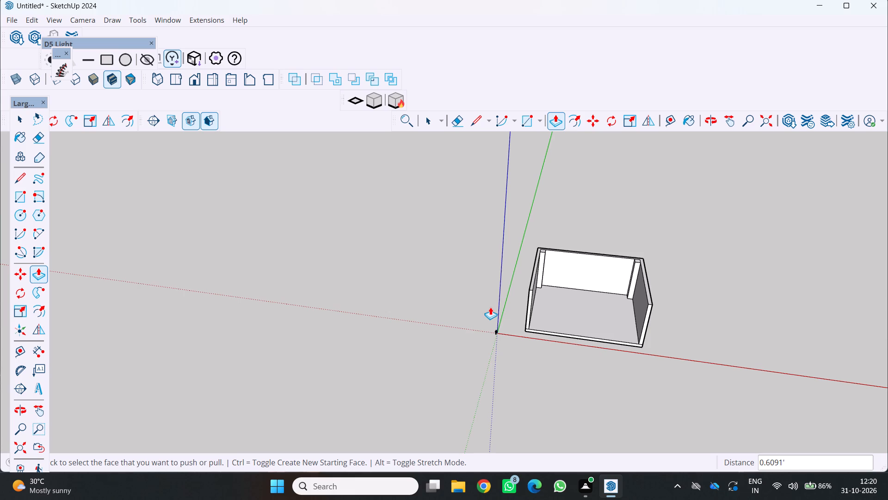
pyautogui.moveTo(552, 311); pyautogui.dragTo(491, 250, button='middle')
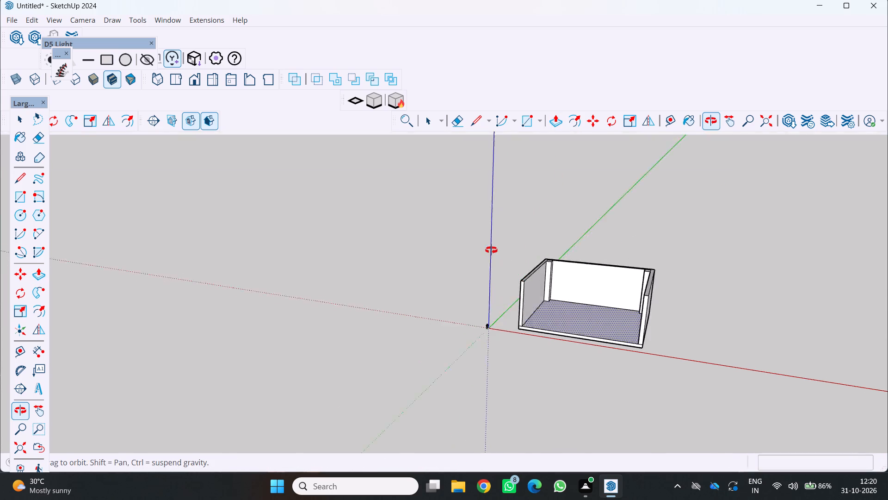
pyautogui.moveTo(491, 250); pyautogui.dragTo(479, 253, button='middle')
pyautogui.scroll(3, 533, 330)
pyautogui.moveTo(534, 327); pyautogui.dragTo(567, 348, button='middle')
pyautogui.scroll(1, 535, 328)
pyautogui.middleClick(567, 348)
pyautogui.scroll(4, 532, 330)
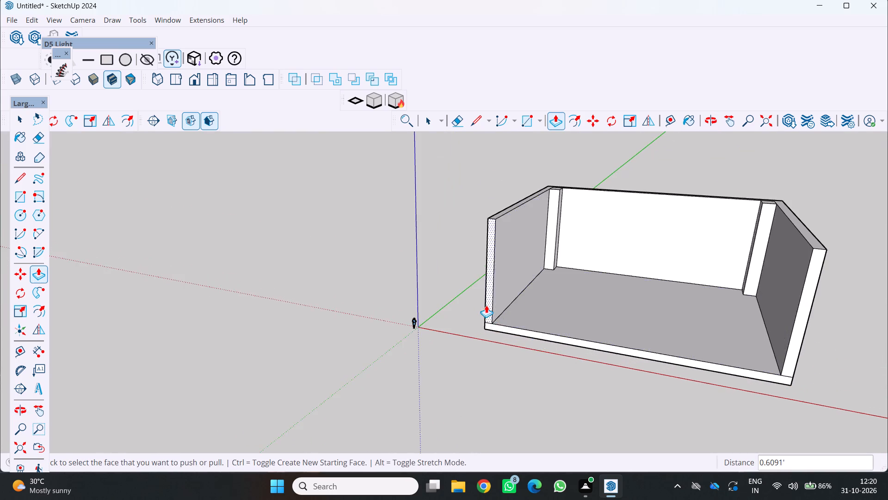
pyautogui.moveTo(483, 303); pyautogui.dragTo(518, 331, button='middle')
pyautogui.scroll(1, 494, 311)
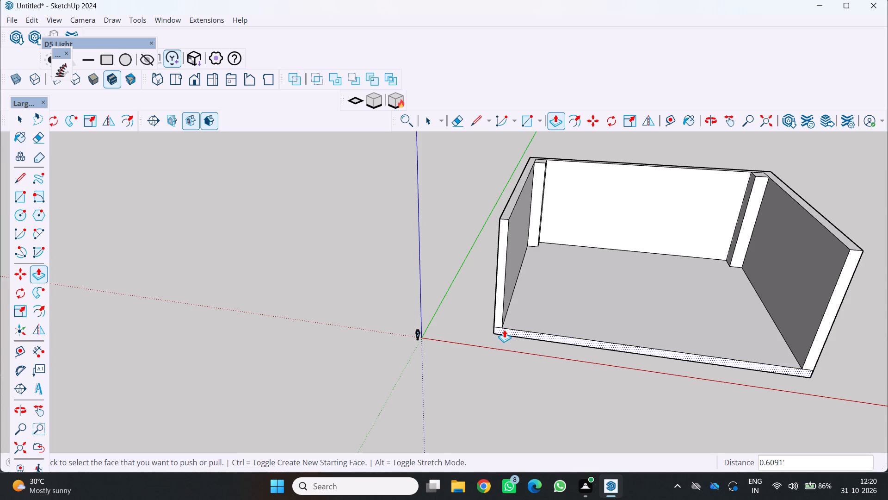
pyautogui.scroll(-1, 504, 330)
pyautogui.moveTo(494, 323); pyautogui.dragTo(431, 299, button='middle')
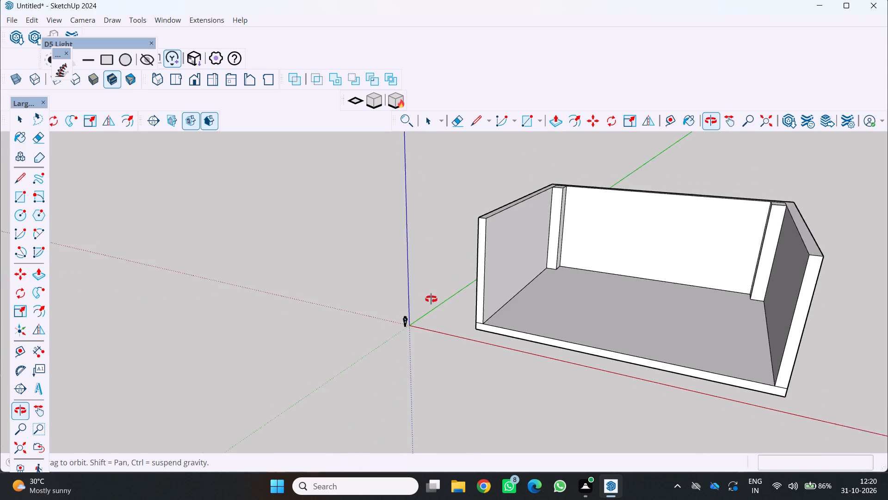
pyautogui.moveTo(431, 299); pyautogui.dragTo(411, 304, button='middle')
pyautogui.middleClick(409, 304)
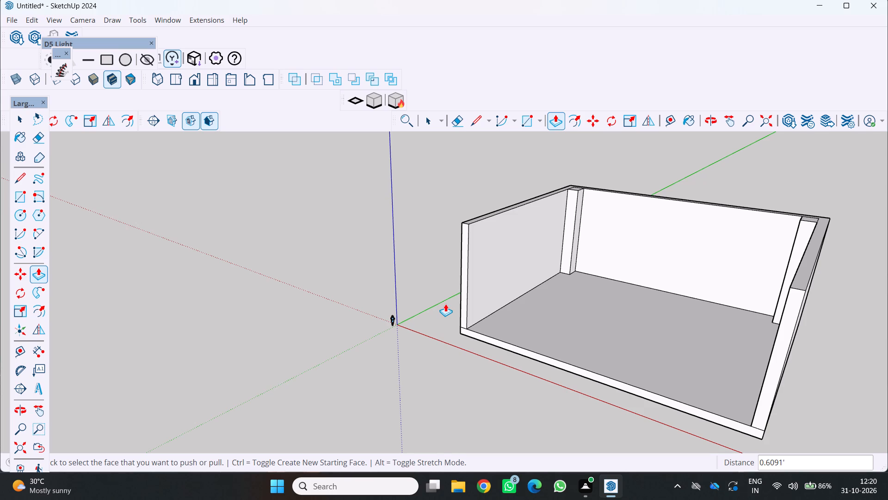
pyautogui.moveTo(541, 297); pyautogui.dragTo(530, 302, button='middle')
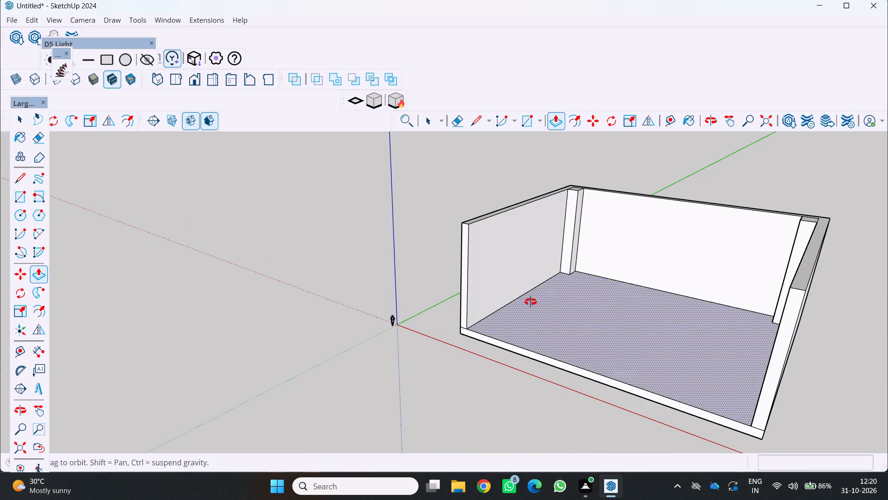
pyautogui.moveTo(530, 302); pyautogui.dragTo(429, 315, button='middle')
pyautogui.middleClick(427, 314)
pyautogui.scroll(3, 520, 277)
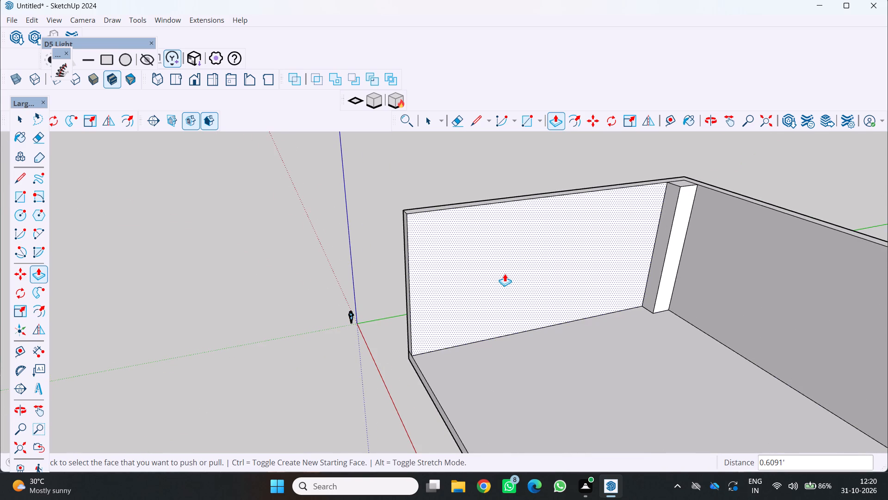
pyautogui.moveTo(489, 272); pyautogui.dragTo(443, 271, button='middle')
pyautogui.scroll(-5, 473, 281)
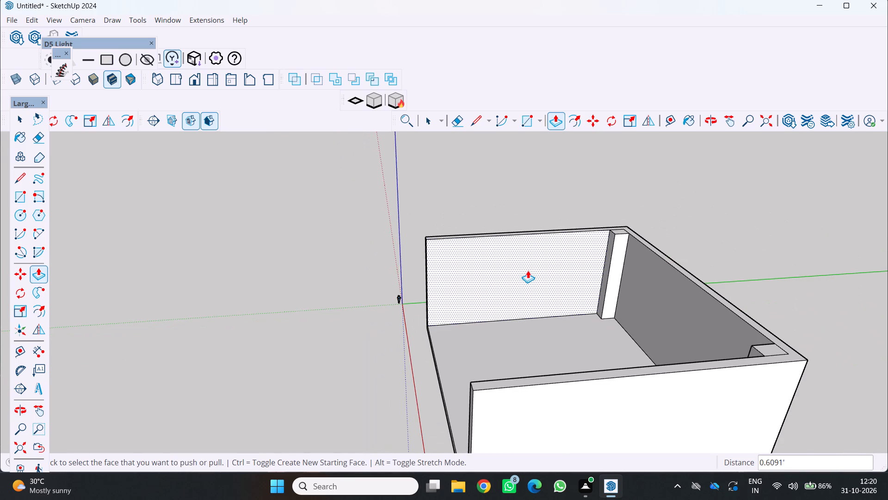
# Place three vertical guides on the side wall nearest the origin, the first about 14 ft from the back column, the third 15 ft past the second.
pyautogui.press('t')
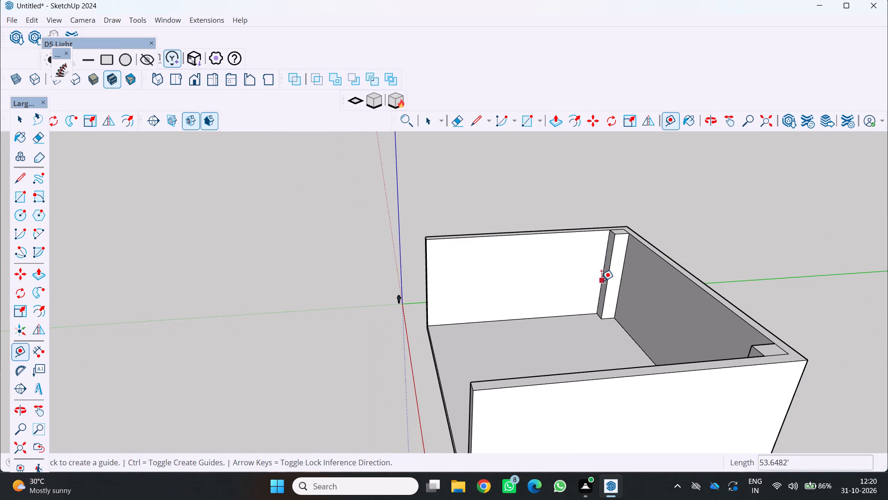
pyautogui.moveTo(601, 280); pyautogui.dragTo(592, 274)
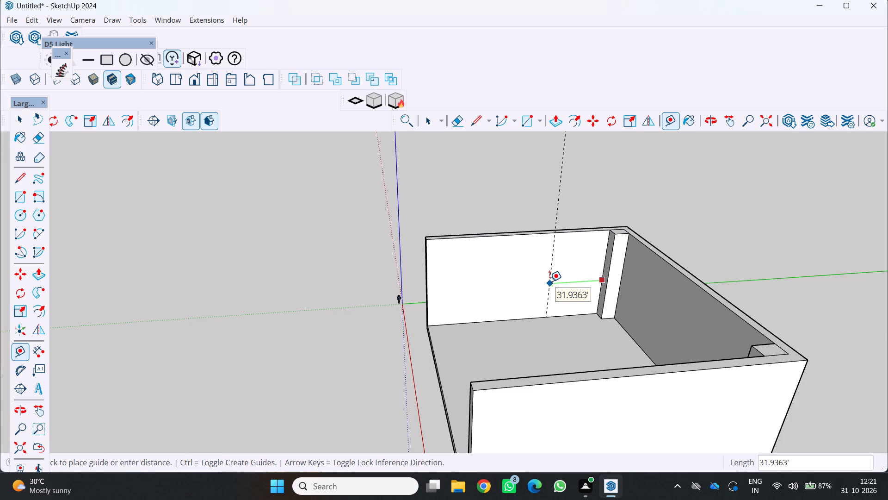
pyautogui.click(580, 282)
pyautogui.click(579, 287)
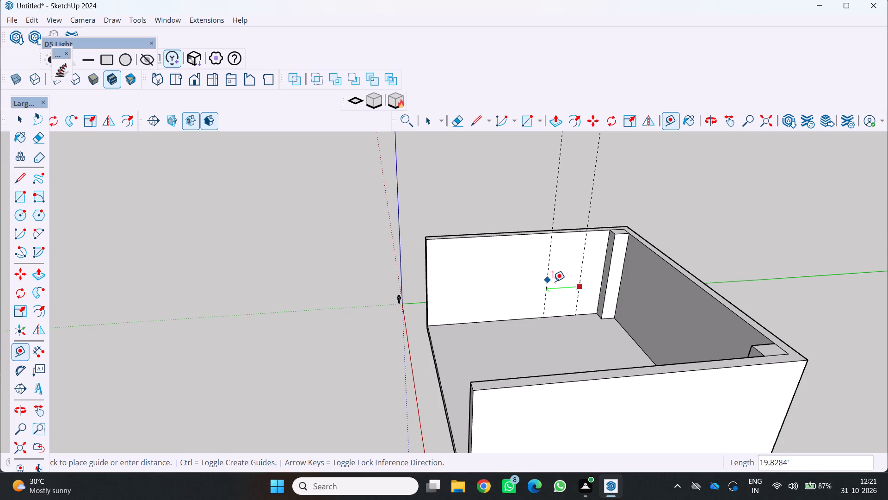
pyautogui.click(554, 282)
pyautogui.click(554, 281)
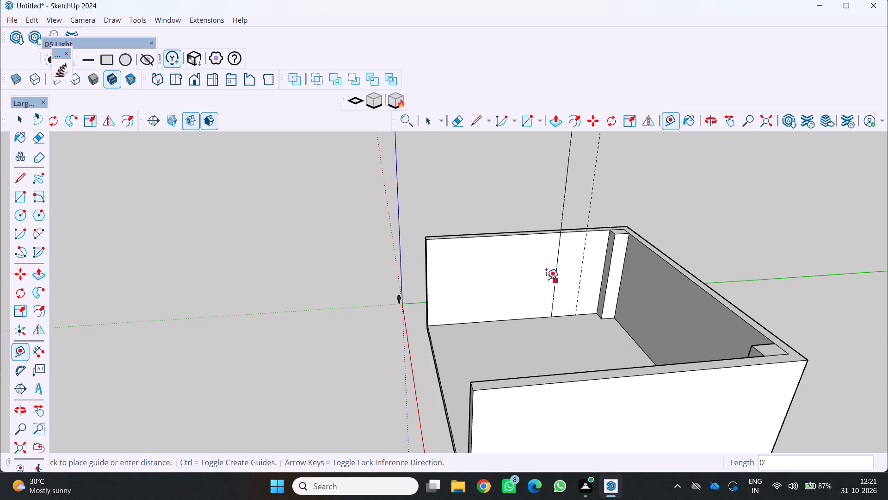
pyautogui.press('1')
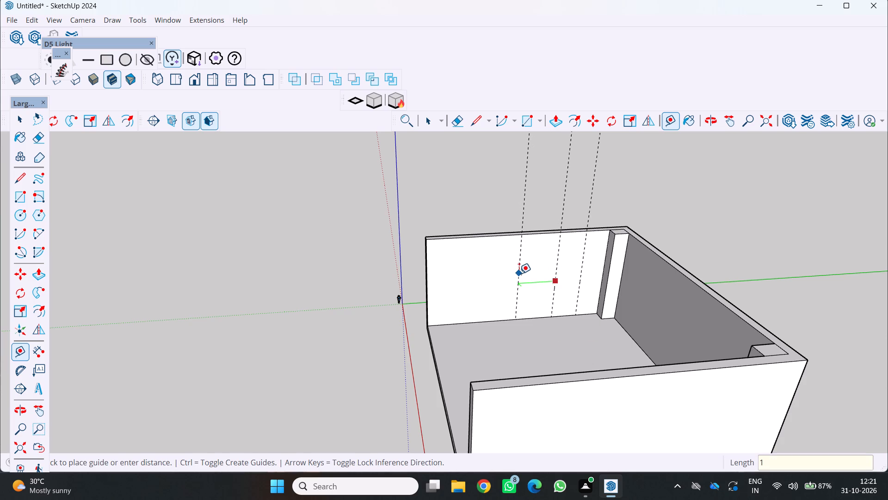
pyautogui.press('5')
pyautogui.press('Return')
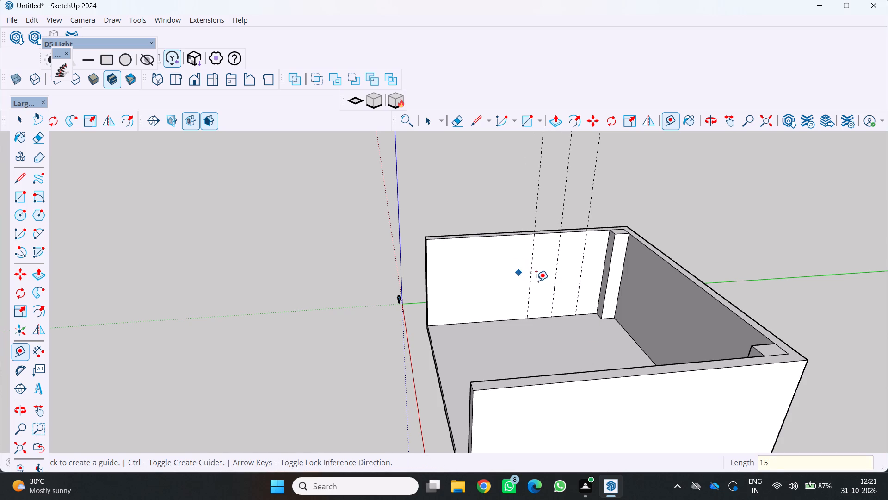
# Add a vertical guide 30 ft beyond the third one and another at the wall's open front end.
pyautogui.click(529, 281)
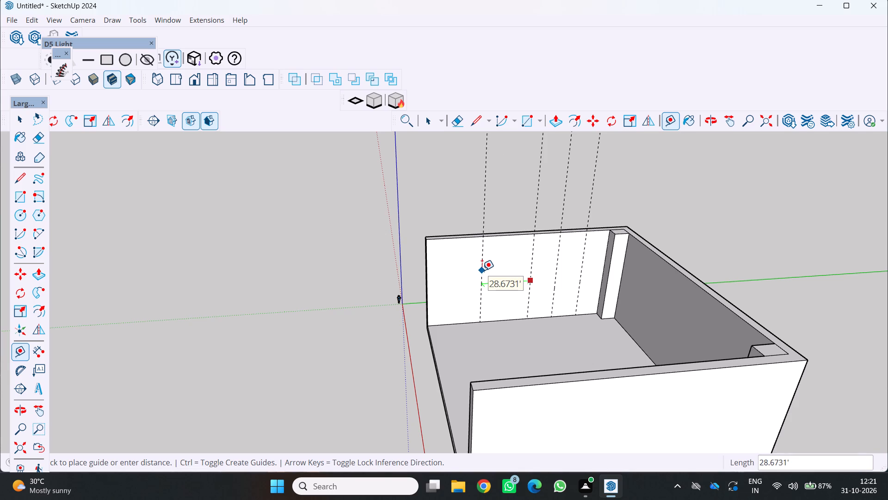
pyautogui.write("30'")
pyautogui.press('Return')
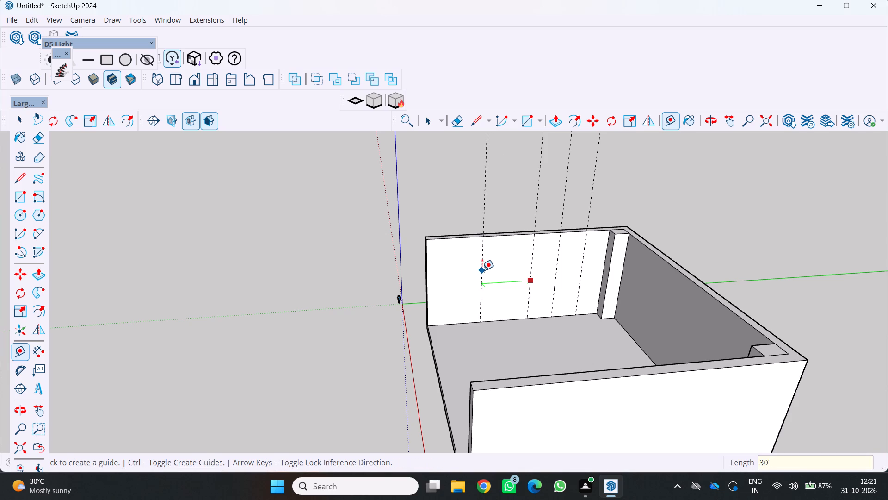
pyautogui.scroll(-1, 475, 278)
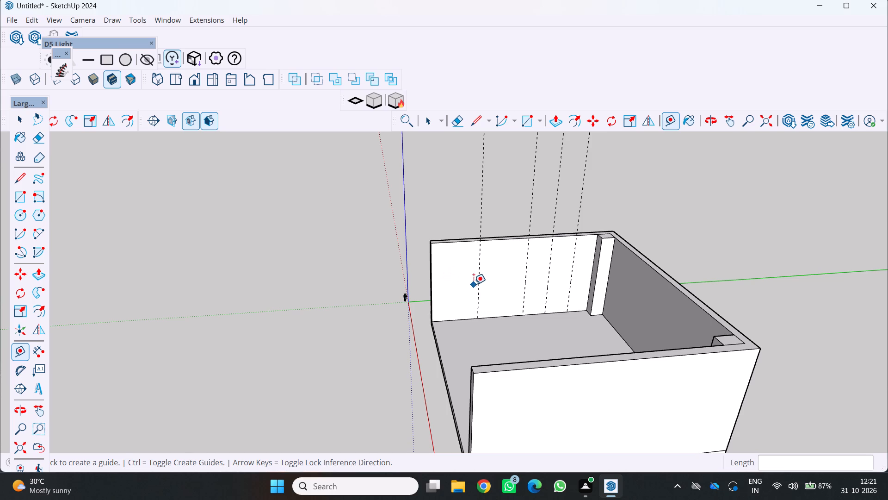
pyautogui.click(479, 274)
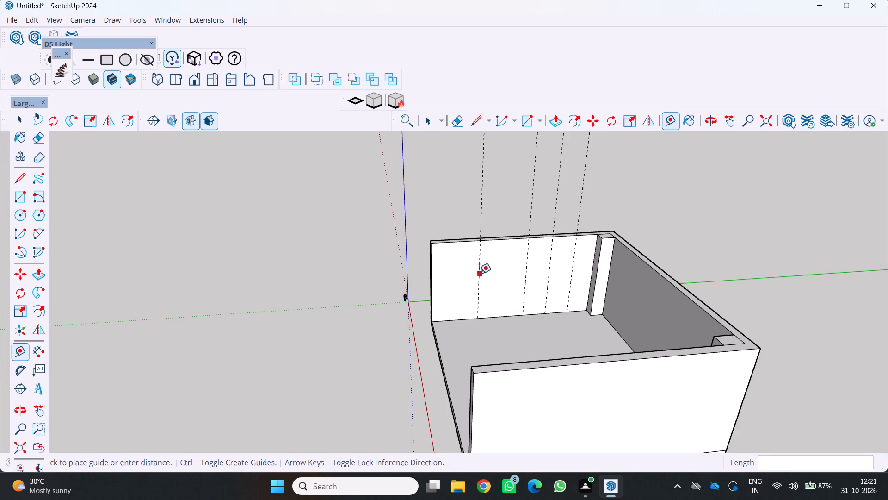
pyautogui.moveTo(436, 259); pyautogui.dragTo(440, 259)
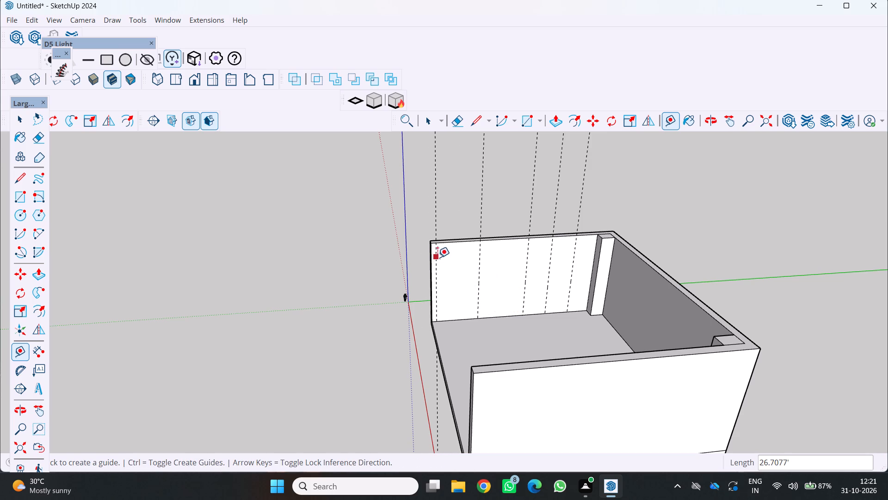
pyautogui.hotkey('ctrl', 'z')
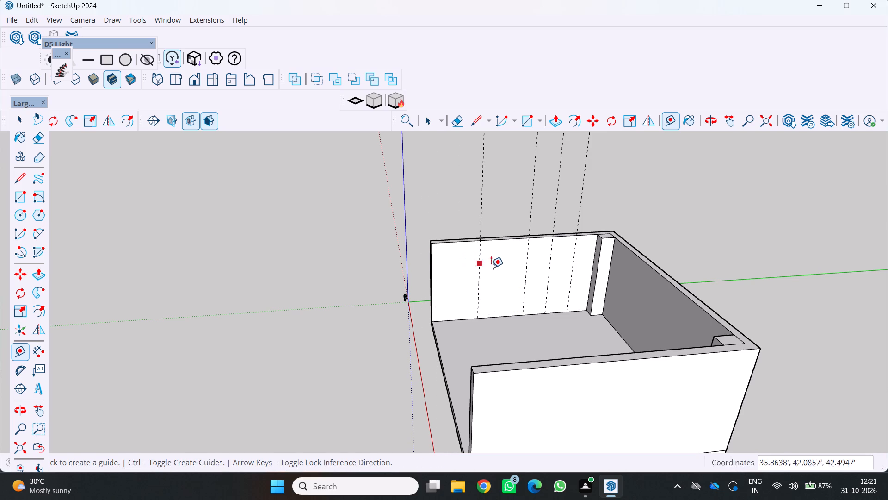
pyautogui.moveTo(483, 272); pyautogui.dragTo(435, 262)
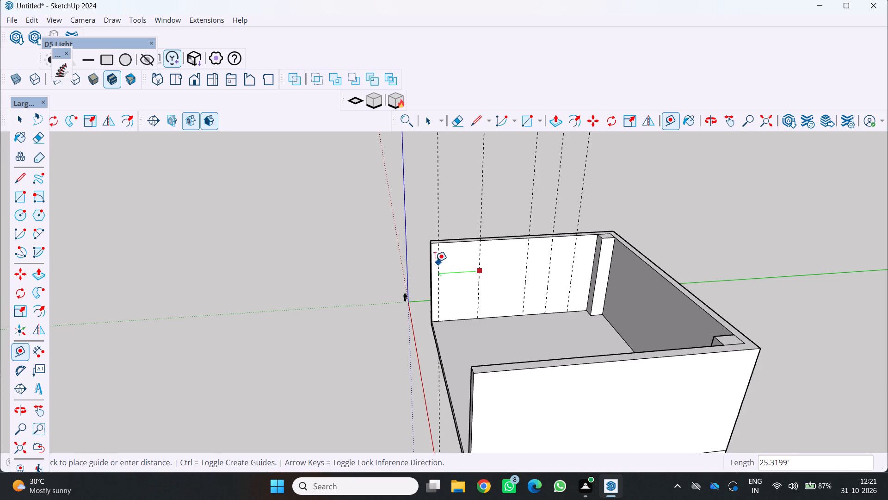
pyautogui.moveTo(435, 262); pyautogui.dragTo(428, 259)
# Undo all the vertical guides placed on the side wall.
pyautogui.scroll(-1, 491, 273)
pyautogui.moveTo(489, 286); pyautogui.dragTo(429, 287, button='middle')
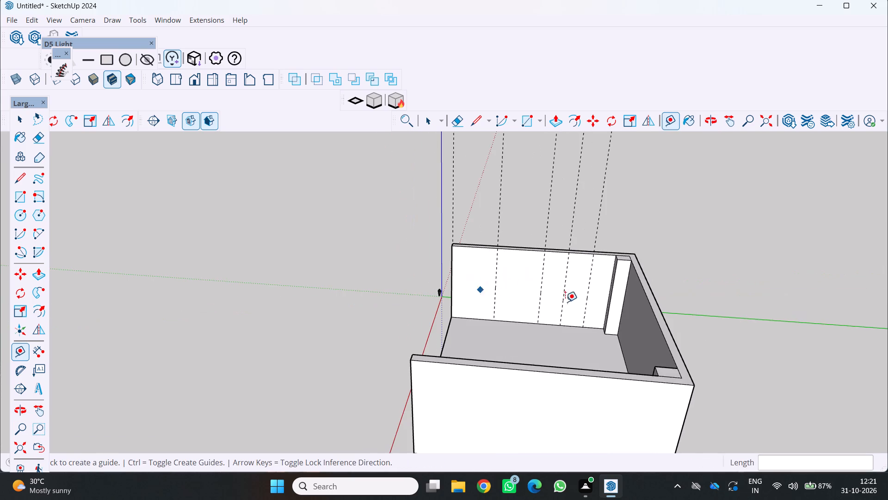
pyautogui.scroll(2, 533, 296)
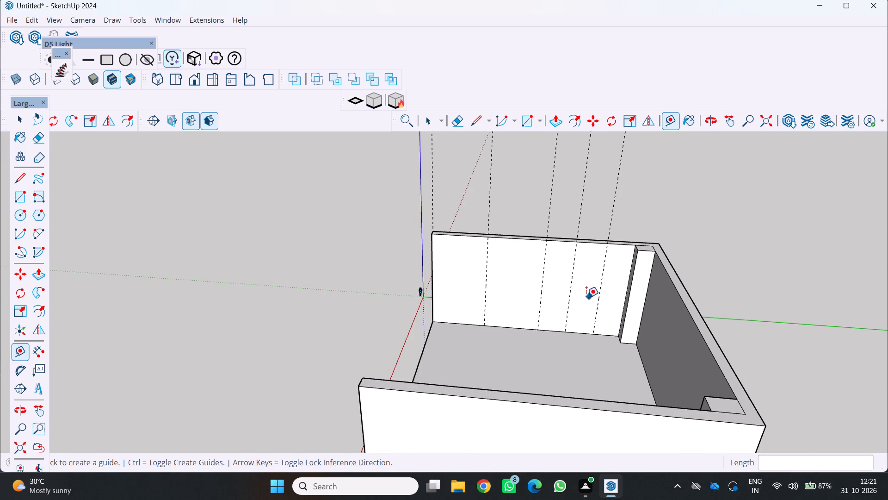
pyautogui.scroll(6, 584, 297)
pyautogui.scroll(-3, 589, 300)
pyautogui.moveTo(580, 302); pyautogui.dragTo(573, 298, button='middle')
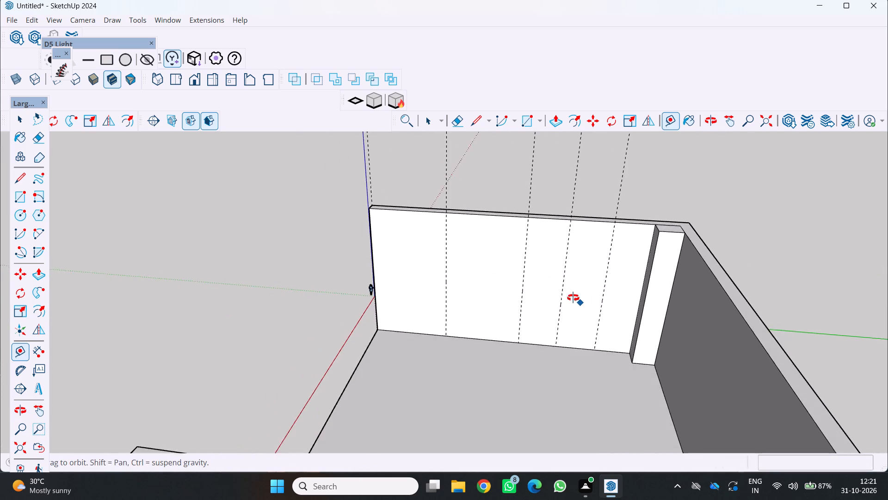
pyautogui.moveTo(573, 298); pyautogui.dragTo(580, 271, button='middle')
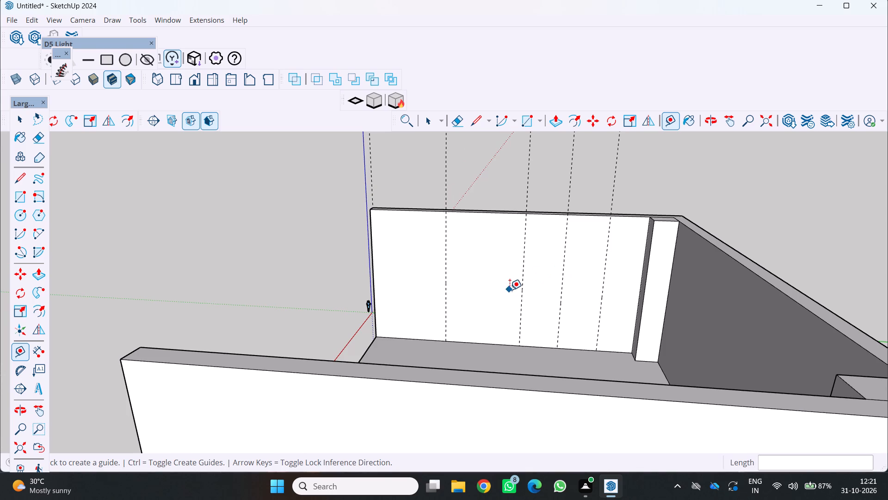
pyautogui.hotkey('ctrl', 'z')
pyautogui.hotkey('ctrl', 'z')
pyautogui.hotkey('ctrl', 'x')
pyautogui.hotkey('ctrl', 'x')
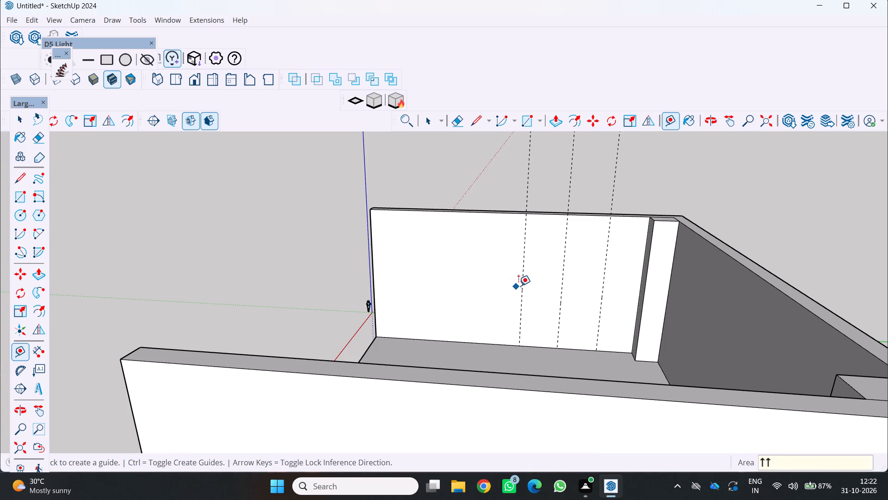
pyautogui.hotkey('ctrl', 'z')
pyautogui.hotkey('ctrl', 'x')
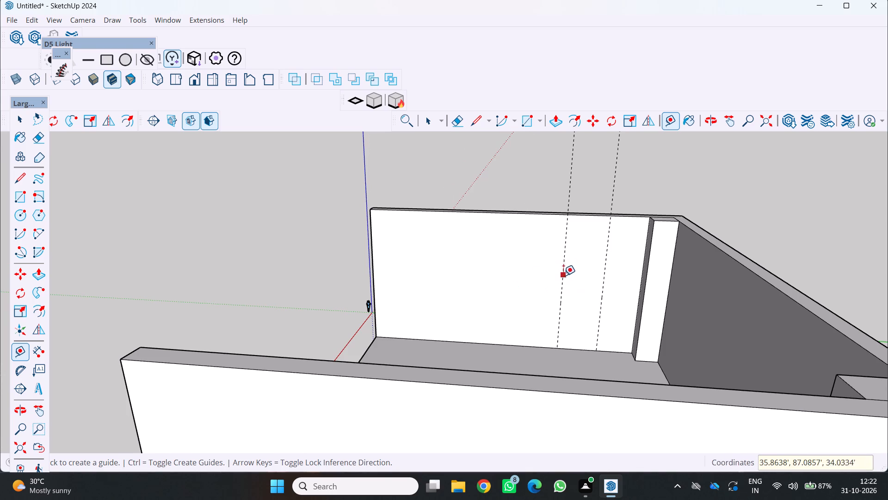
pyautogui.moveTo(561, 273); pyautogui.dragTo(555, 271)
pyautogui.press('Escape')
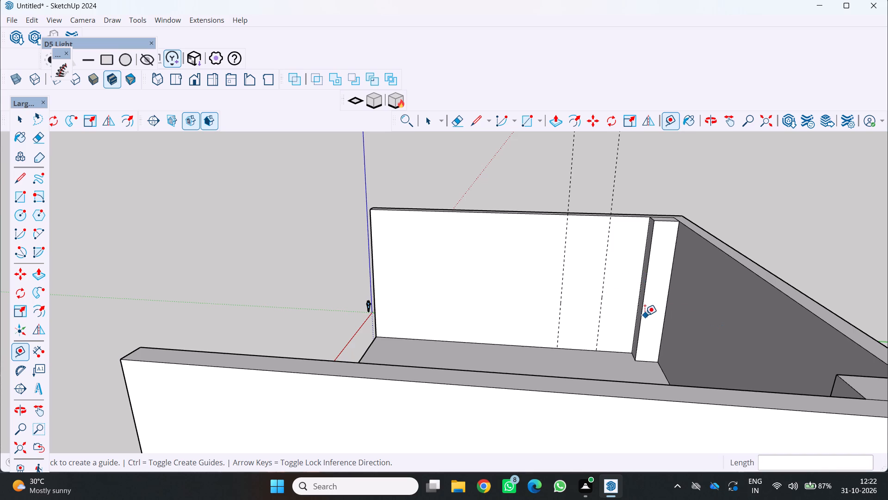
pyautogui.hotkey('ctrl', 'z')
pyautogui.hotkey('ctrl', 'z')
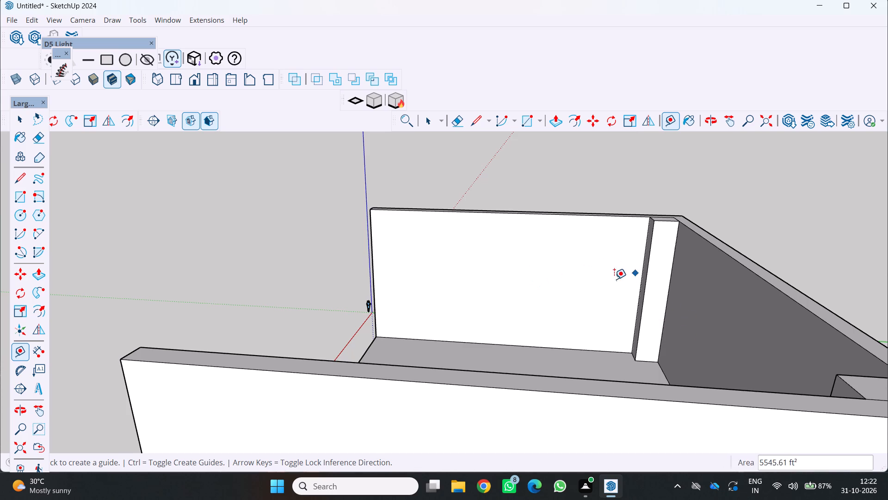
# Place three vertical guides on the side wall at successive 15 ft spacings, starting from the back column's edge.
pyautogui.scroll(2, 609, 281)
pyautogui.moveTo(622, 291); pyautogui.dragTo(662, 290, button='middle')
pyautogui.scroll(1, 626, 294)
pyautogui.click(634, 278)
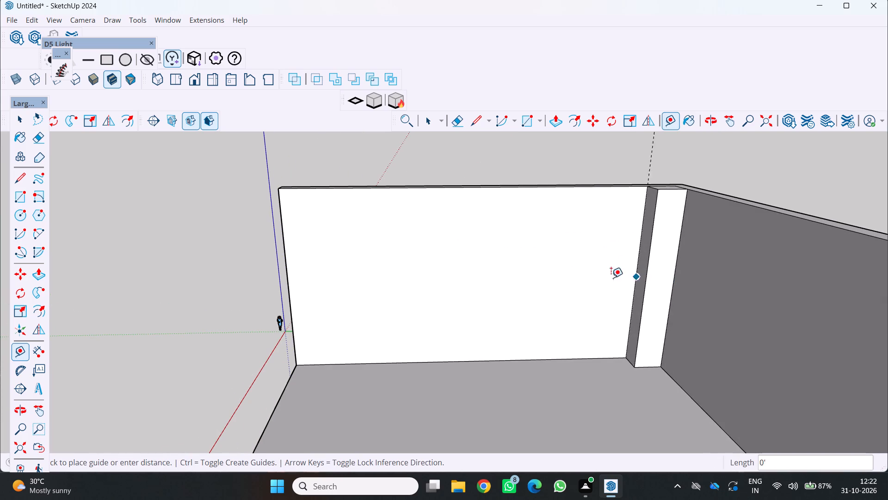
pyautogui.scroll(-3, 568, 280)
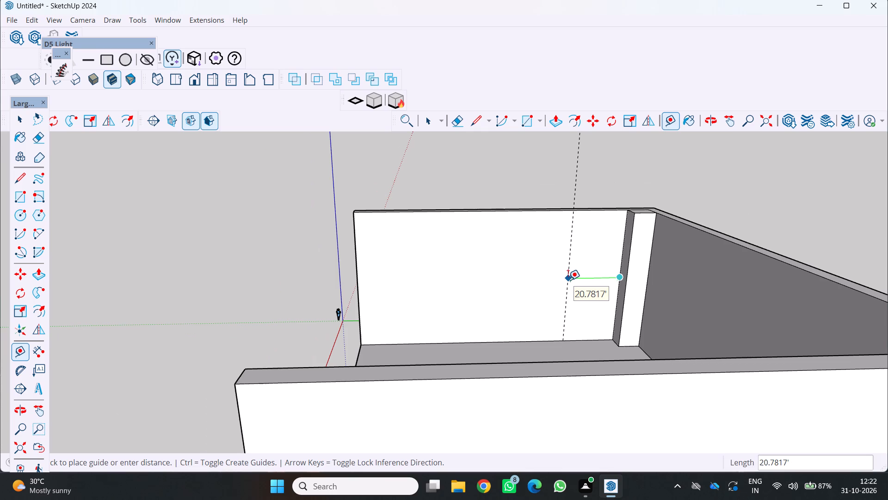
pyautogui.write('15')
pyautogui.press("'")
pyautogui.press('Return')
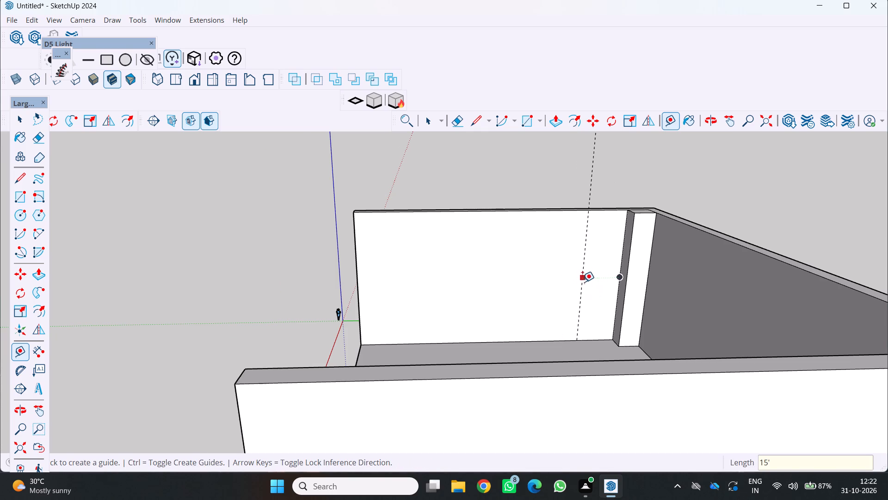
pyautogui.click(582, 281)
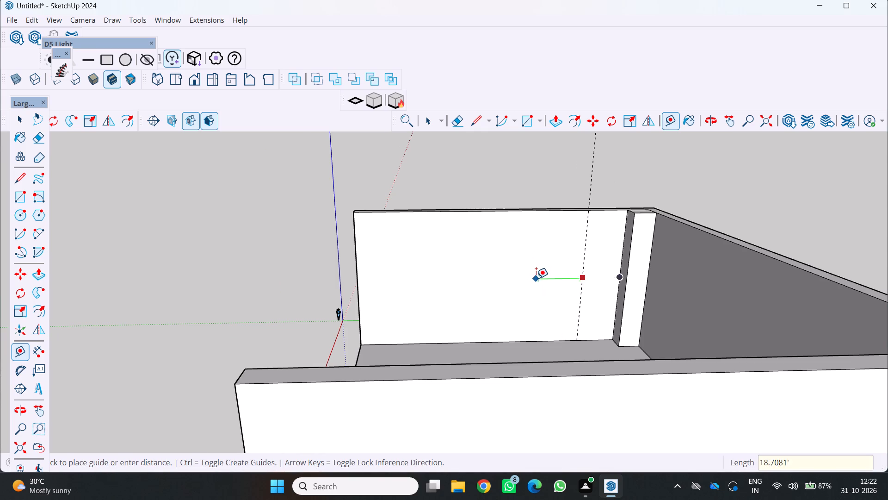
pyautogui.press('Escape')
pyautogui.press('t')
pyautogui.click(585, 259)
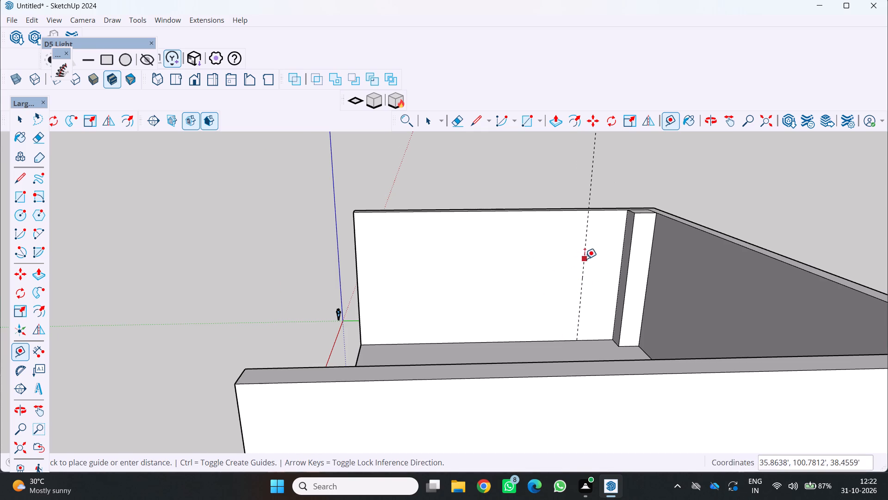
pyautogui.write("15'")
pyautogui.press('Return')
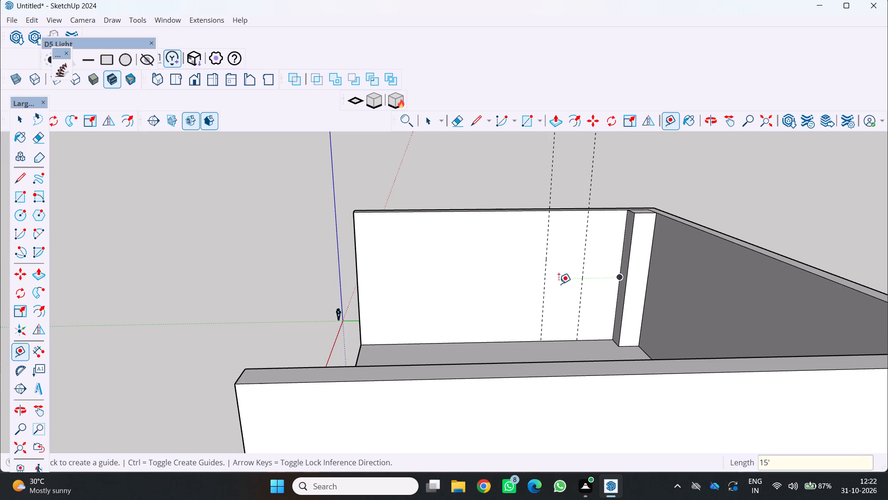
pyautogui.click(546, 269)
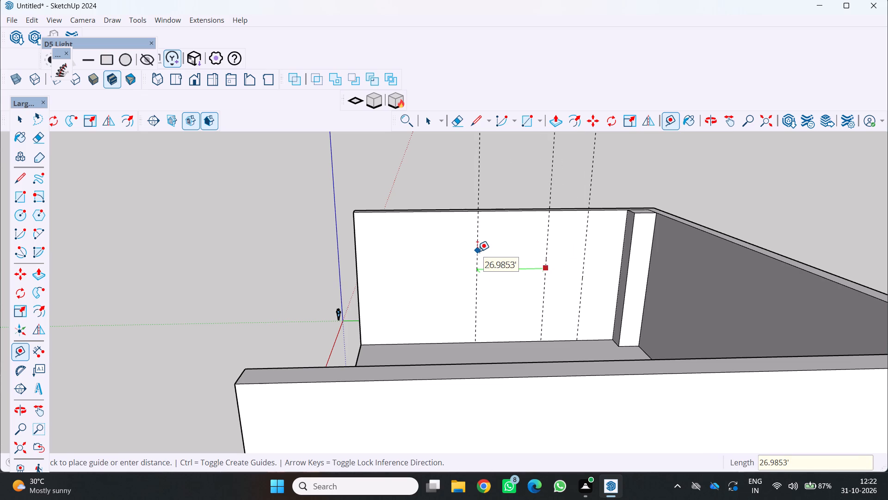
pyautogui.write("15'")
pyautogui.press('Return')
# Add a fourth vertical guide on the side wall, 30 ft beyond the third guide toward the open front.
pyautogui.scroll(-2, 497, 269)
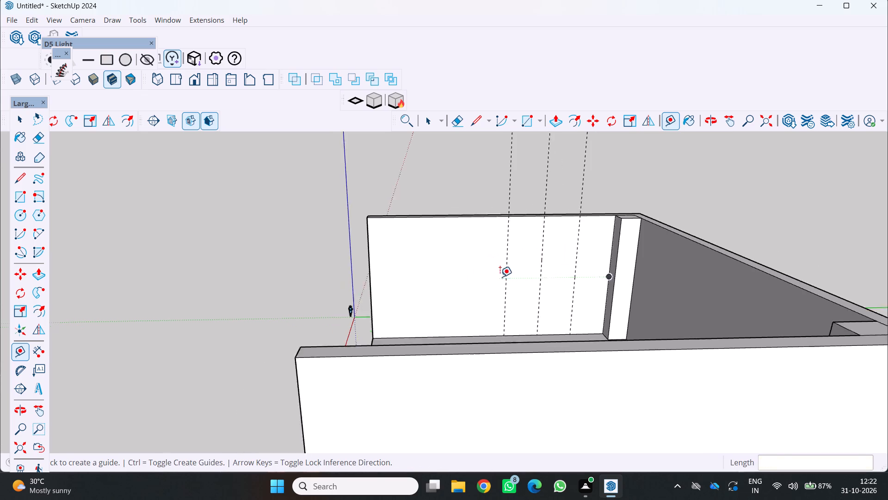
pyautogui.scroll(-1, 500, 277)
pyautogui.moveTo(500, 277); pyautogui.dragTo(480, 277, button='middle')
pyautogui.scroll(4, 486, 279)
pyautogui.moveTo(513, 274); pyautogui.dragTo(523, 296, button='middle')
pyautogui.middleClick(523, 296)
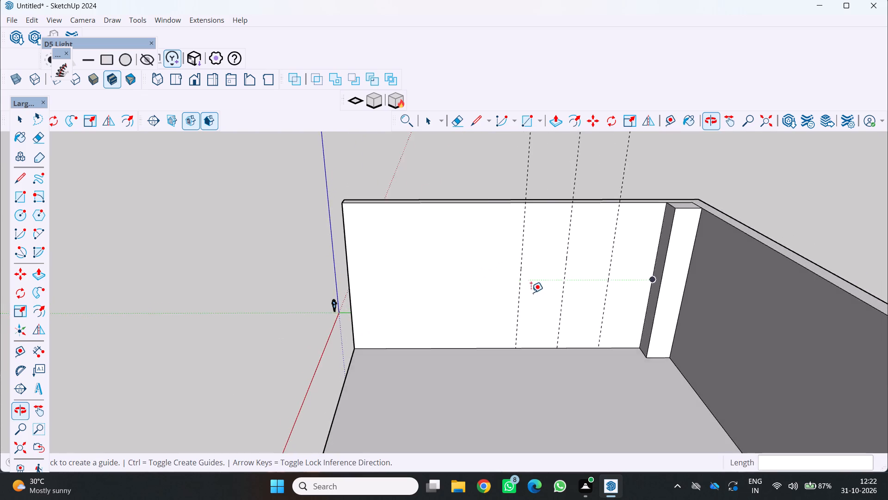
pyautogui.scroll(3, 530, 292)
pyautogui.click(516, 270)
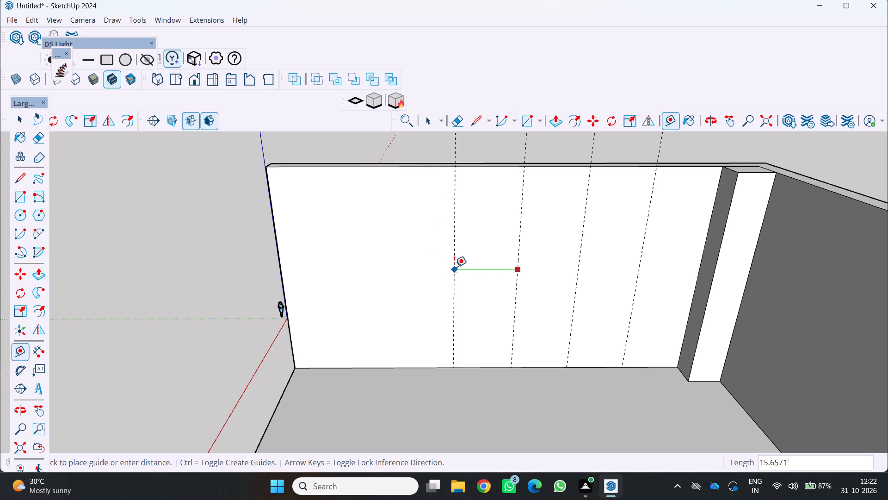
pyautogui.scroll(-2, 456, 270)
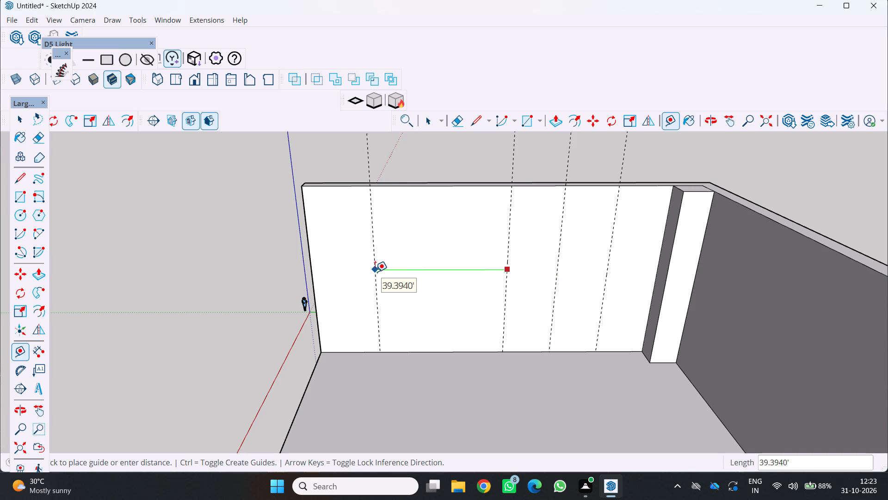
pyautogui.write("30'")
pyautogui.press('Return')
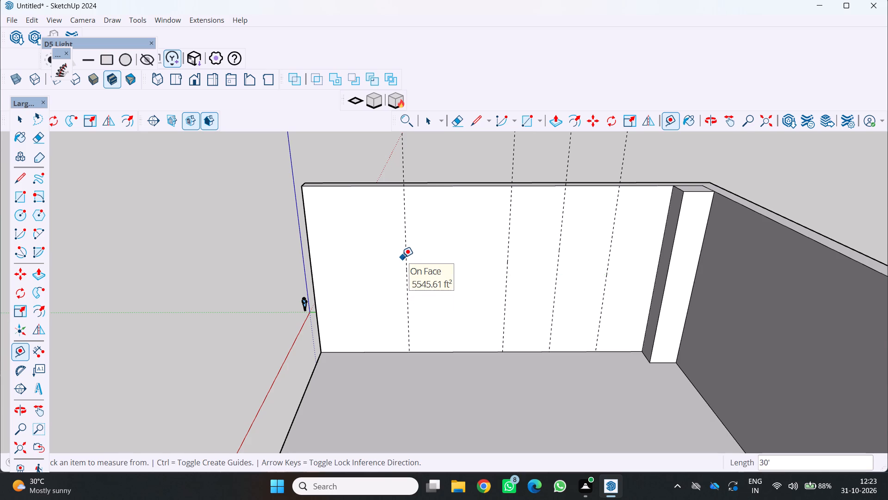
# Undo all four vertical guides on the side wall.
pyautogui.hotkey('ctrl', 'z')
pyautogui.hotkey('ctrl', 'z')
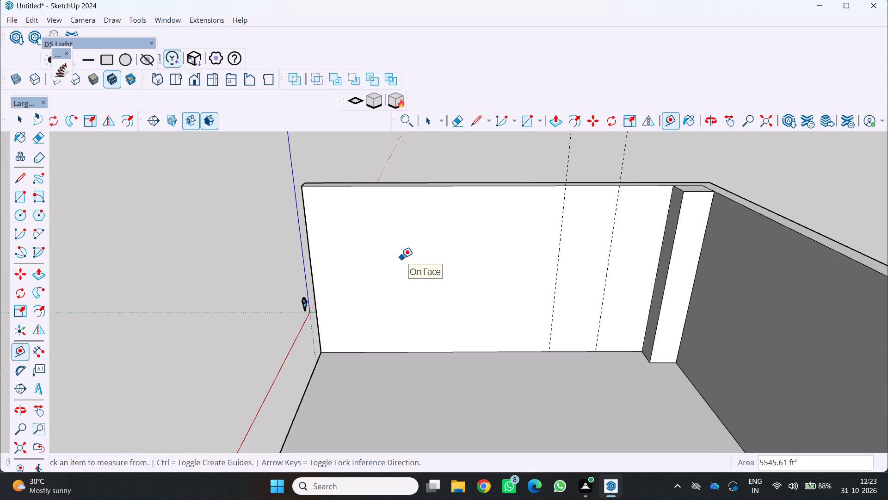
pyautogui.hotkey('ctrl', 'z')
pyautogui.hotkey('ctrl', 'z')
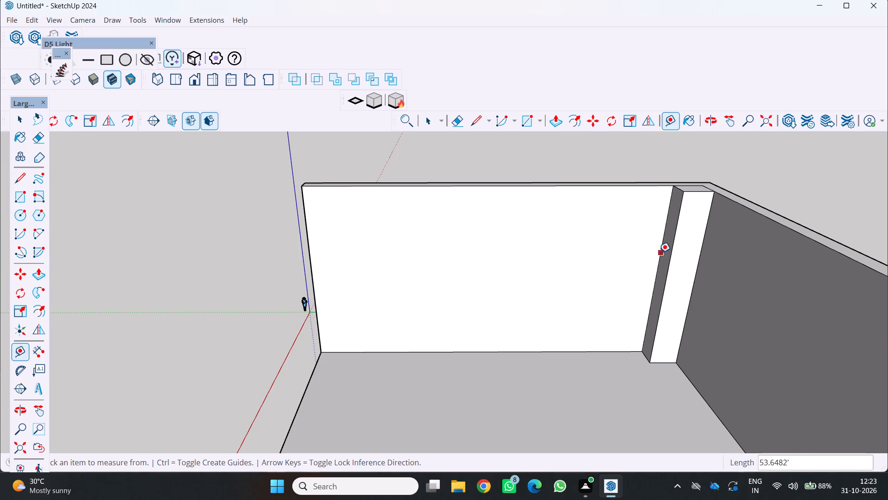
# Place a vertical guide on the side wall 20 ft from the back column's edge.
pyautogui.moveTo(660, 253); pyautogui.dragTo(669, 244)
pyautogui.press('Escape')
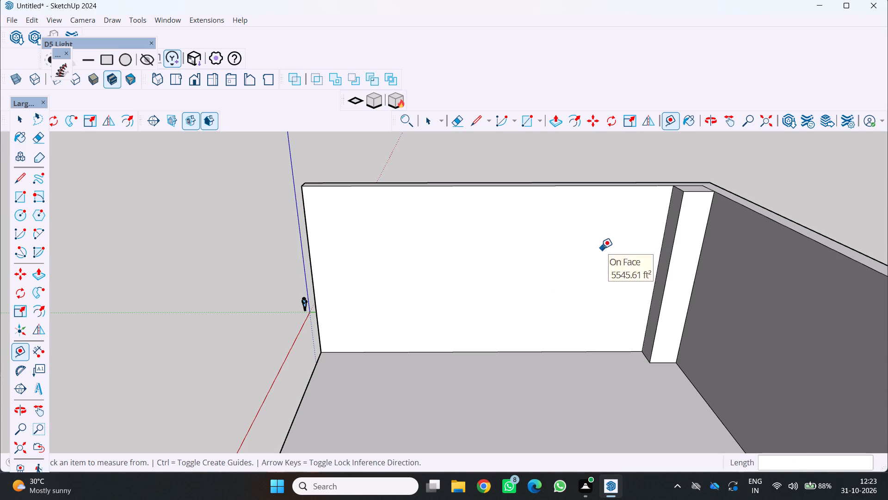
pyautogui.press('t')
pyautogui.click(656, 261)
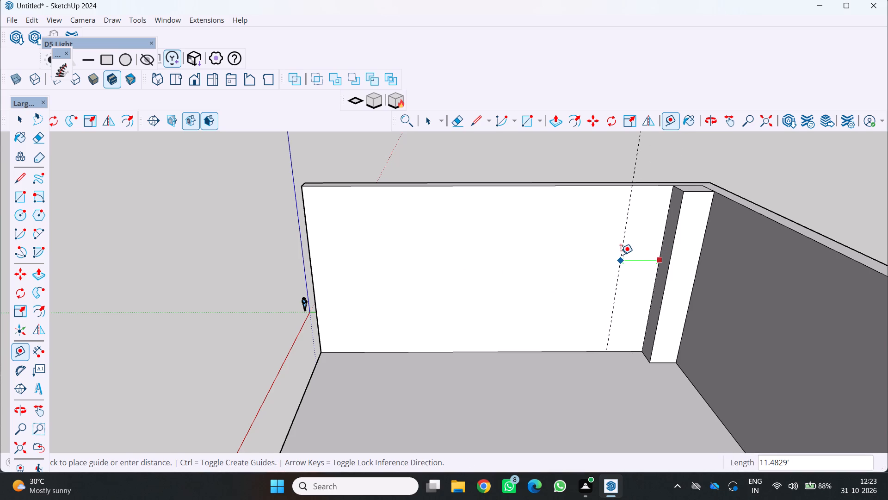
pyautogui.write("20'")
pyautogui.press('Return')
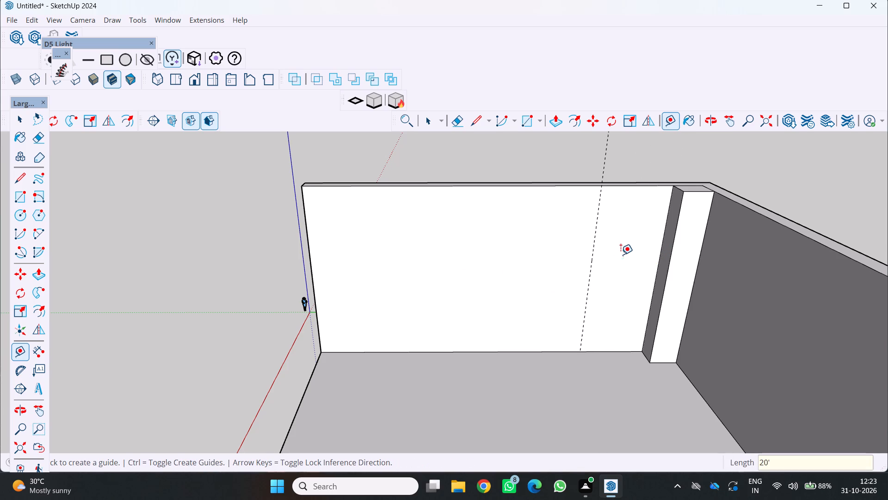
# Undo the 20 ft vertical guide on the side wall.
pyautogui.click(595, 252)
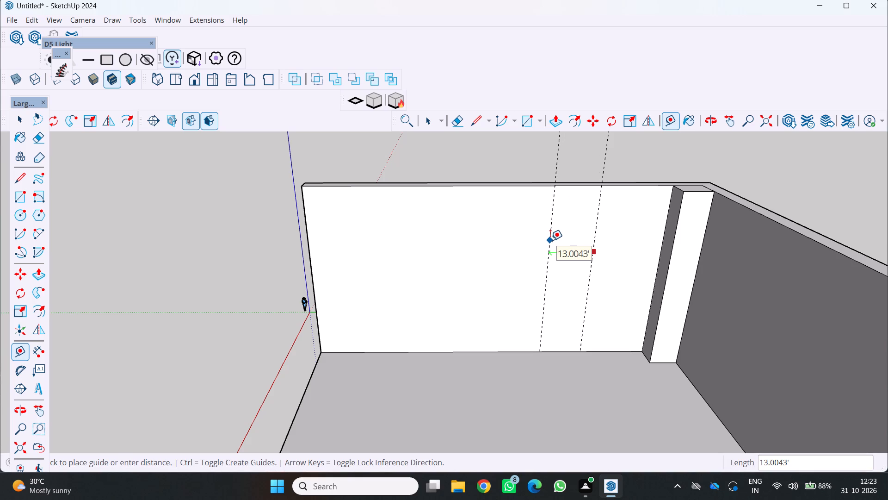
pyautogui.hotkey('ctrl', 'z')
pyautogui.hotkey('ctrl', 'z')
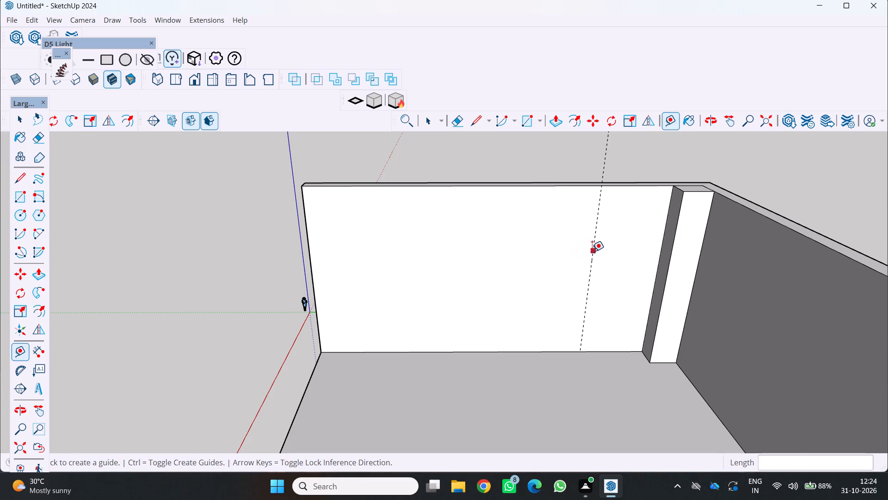
# Place three vertical guides on the side wall at successive 18 ft spacings, starting from the back column's edge.
pyautogui.click(654, 271)
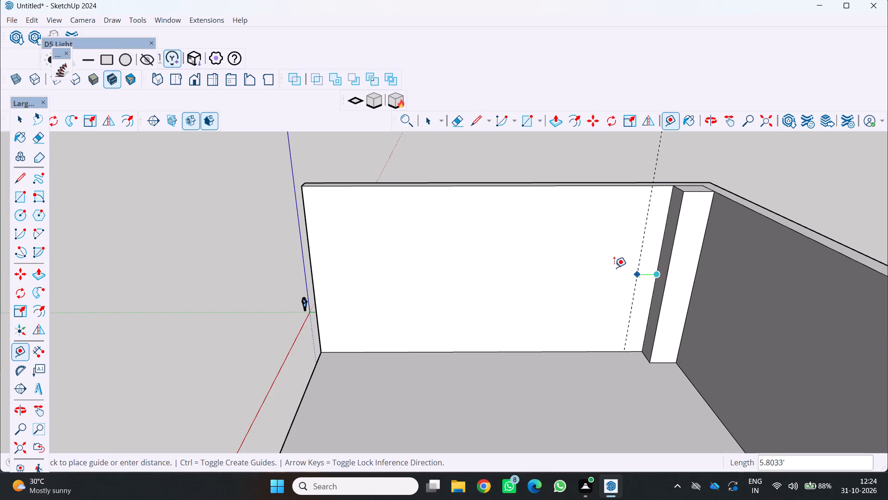
pyautogui.press('1')
pyautogui.press('8')
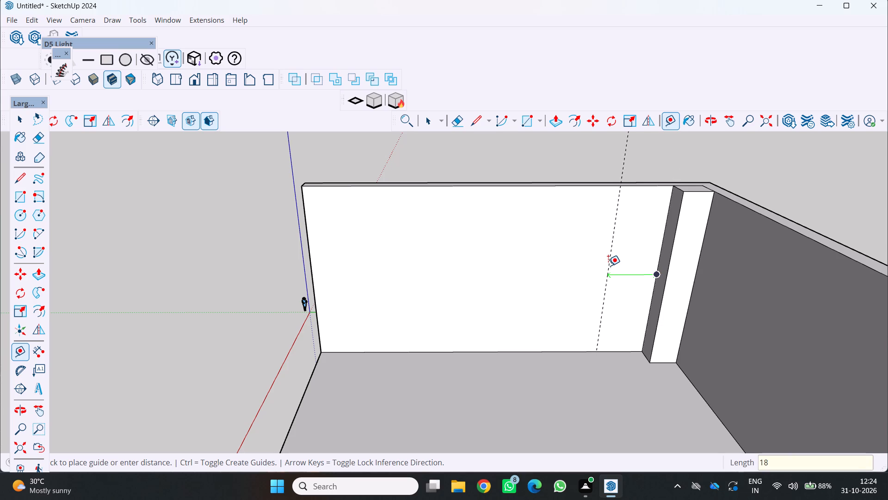
pyautogui.press("'")
pyautogui.press('Return')
pyautogui.click(596, 263)
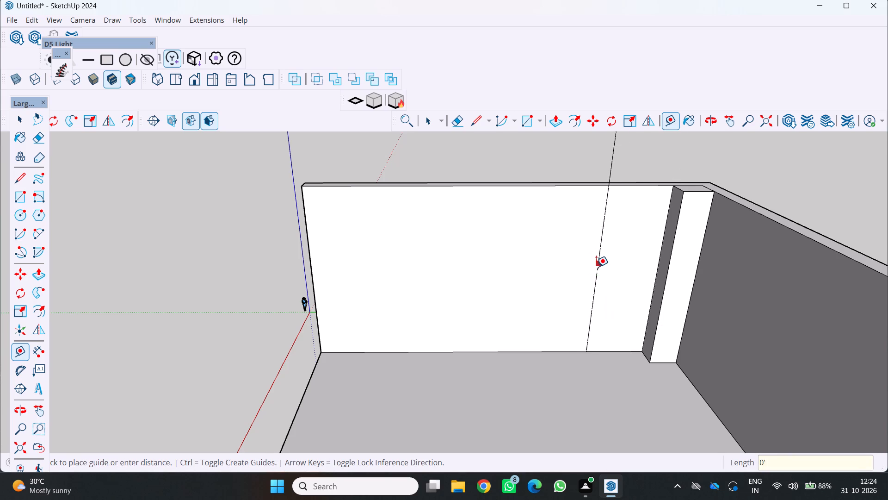
pyautogui.write("18'")
pyautogui.press('Return')
pyautogui.click(540, 267)
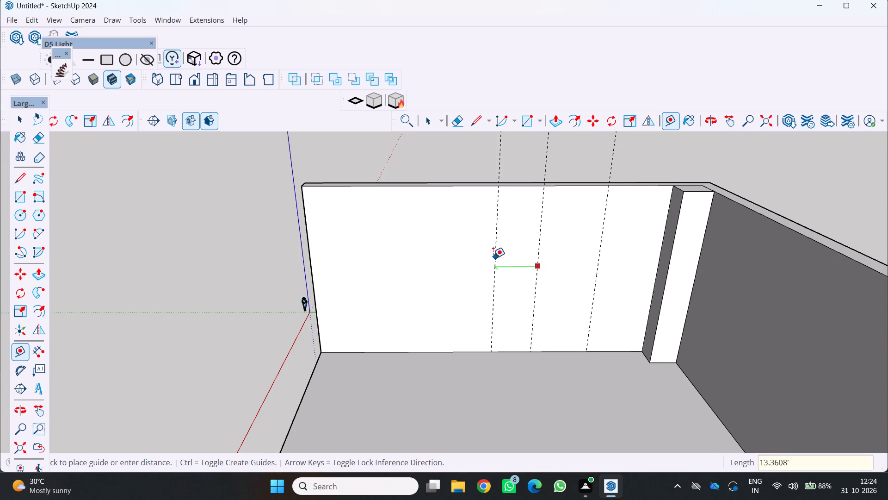
pyautogui.press('1')
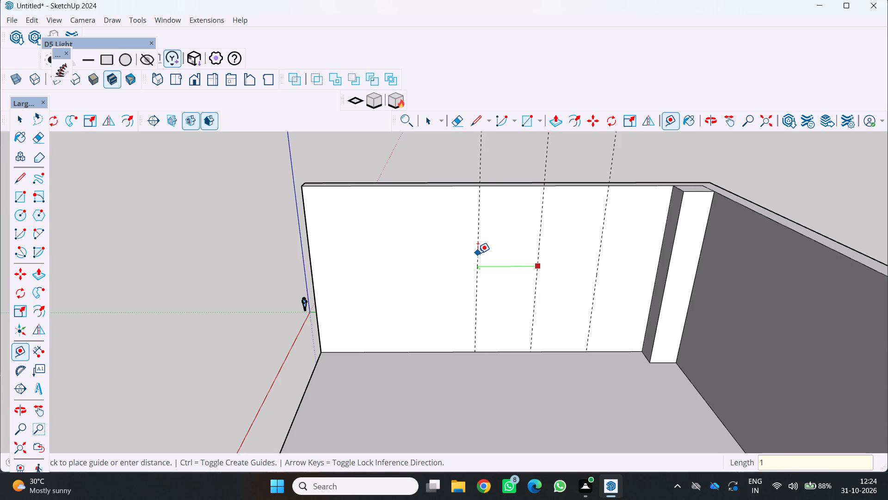
pyautogui.write("8'")
pyautogui.press('Return')
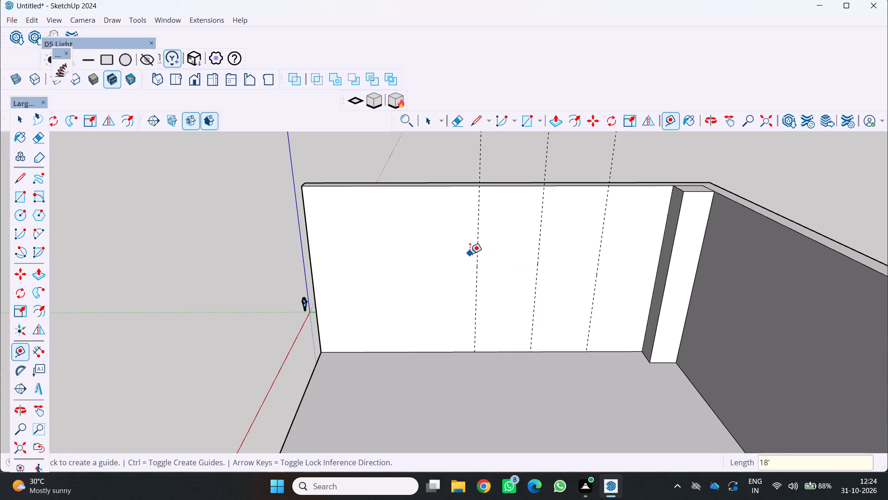
# Add a fourth vertical guide on the side wall, 30 ft beyond the third guide toward the open front.
pyautogui.moveTo(479, 258); pyautogui.dragTo(472, 256)
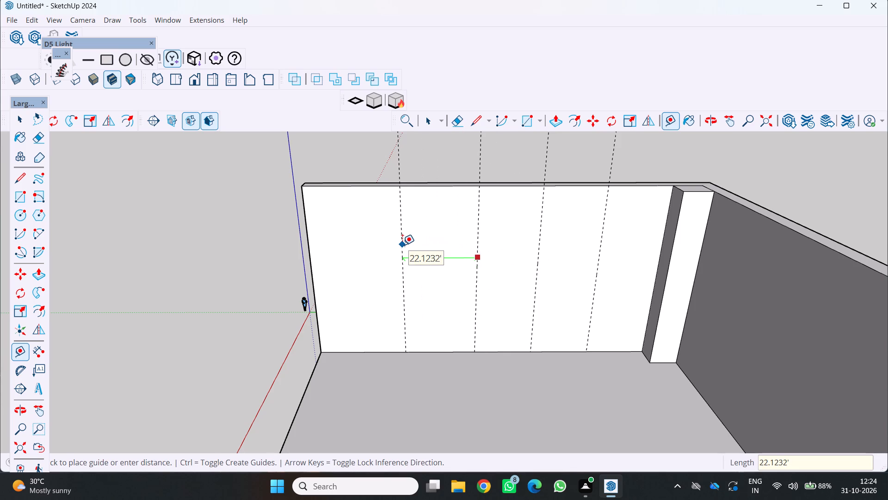
pyautogui.write("30'")
pyautogui.press('Return')
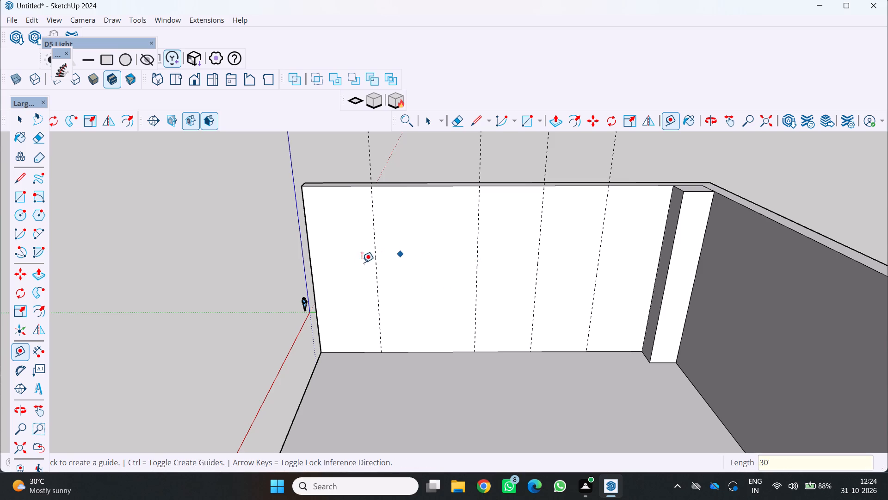
# Place a horizontal guide across the side wall about 14 ft below its top edge.
pyautogui.scroll(-3, 369, 256)
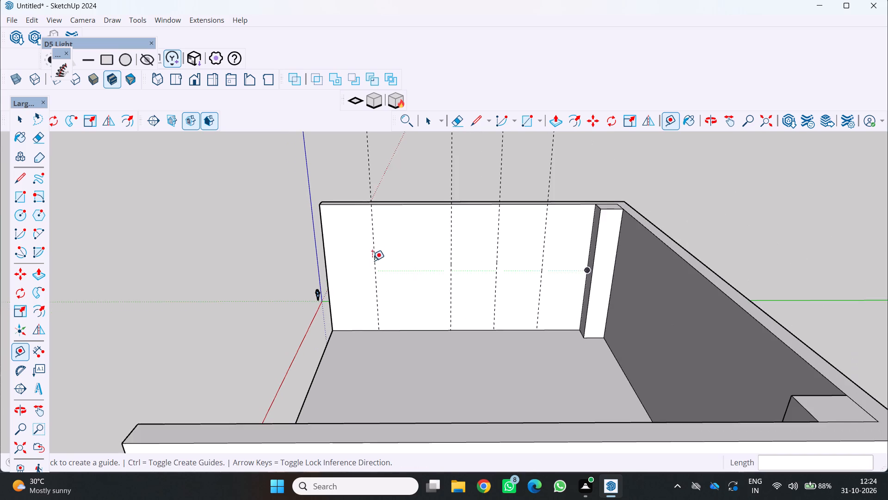
pyautogui.moveTo(358, 235); pyautogui.dragTo(356, 197, button='middle')
pyautogui.scroll(2, 373, 284)
pyautogui.moveTo(401, 281); pyautogui.dragTo(392, 312, button='middle')
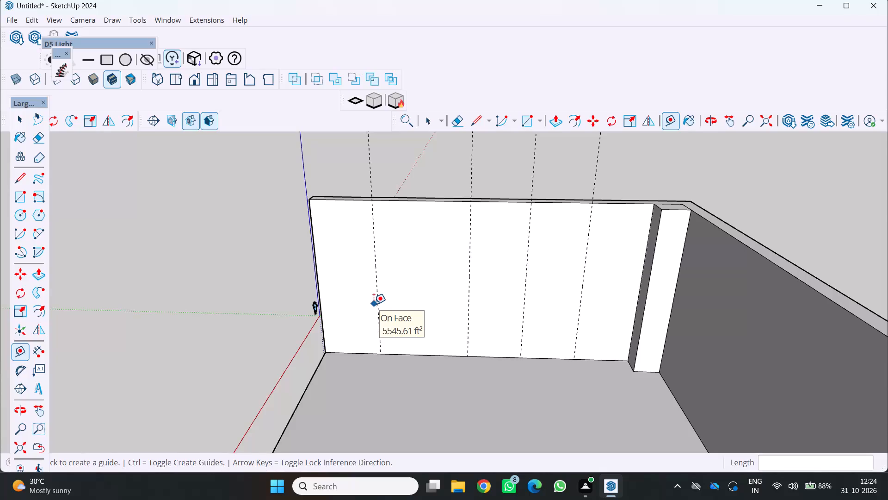
pyautogui.click(505, 201)
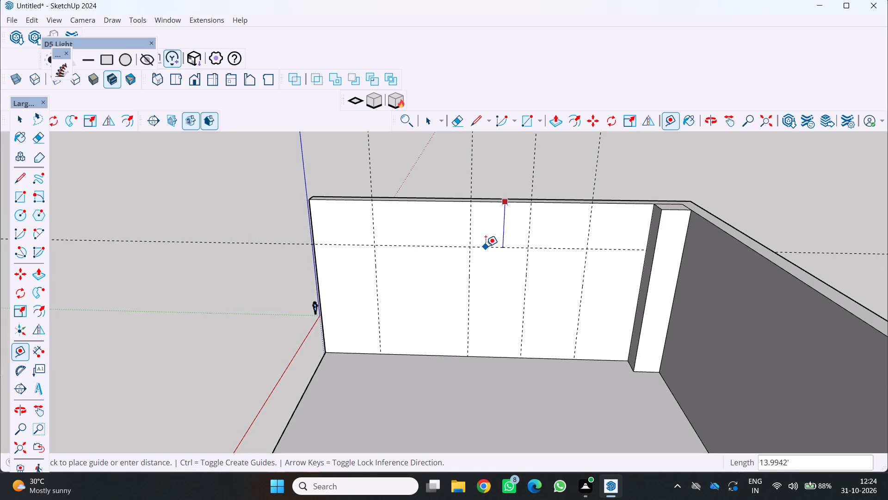
pyautogui.click(486, 246)
# Draw a rectangle about 18 ft by 39.8 ft on the side wall between the first two vertical guides, from the horizontal guide to the floor.
pyautogui.scroll(2, 537, 302)
pyautogui.moveTo(543, 300); pyautogui.dragTo(538, 268, button='middle')
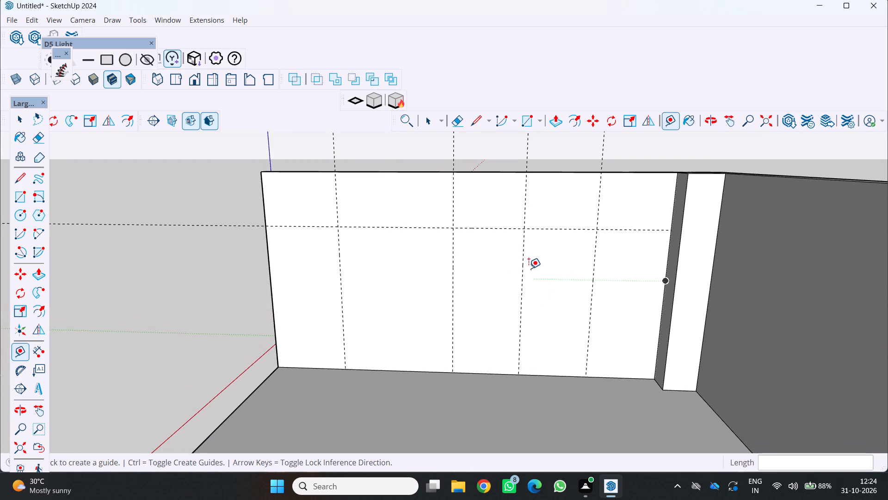
pyautogui.scroll(-4, 524, 254)
pyautogui.moveTo(527, 248); pyautogui.dragTo(544, 275, button='middle')
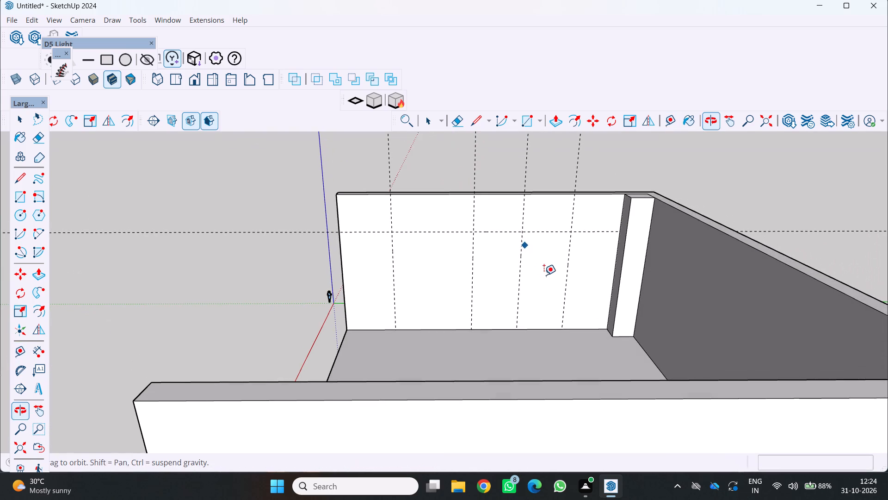
pyautogui.moveTo(544, 275); pyautogui.dragTo(544, 274, button='middle')
pyautogui.middleClick(543, 275)
pyautogui.press('r')
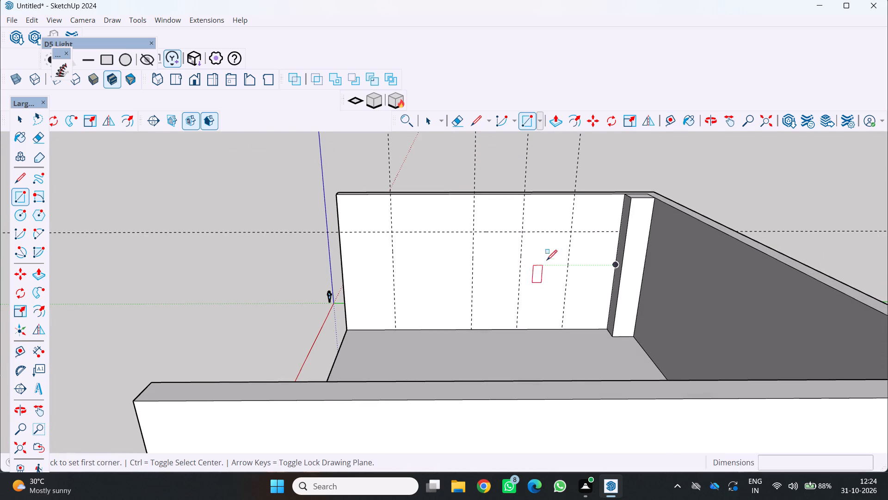
pyautogui.scroll(5, 541, 238)
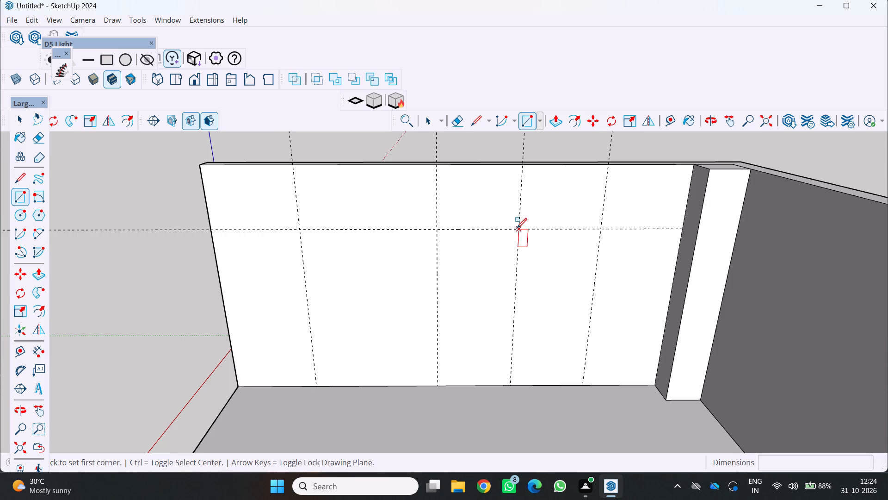
pyautogui.moveTo(517, 228); pyautogui.dragTo(521, 231)
pyautogui.scroll(-3, 524, 262)
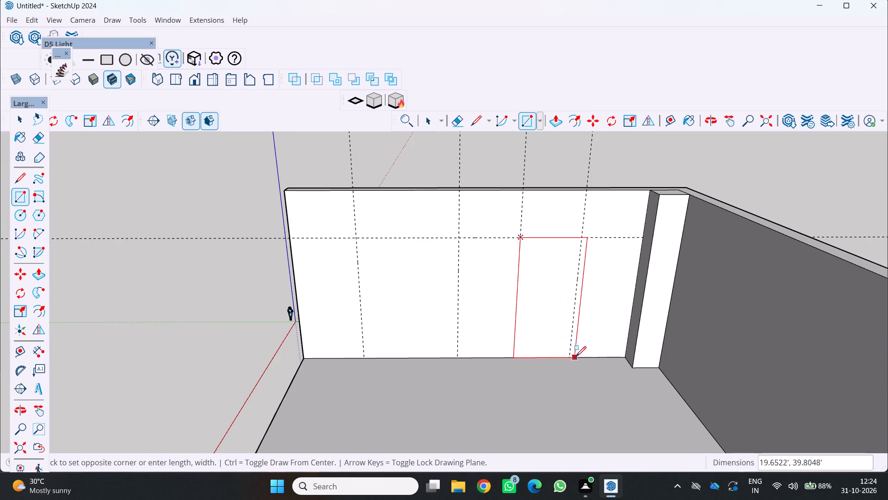
pyautogui.scroll(4, 576, 361)
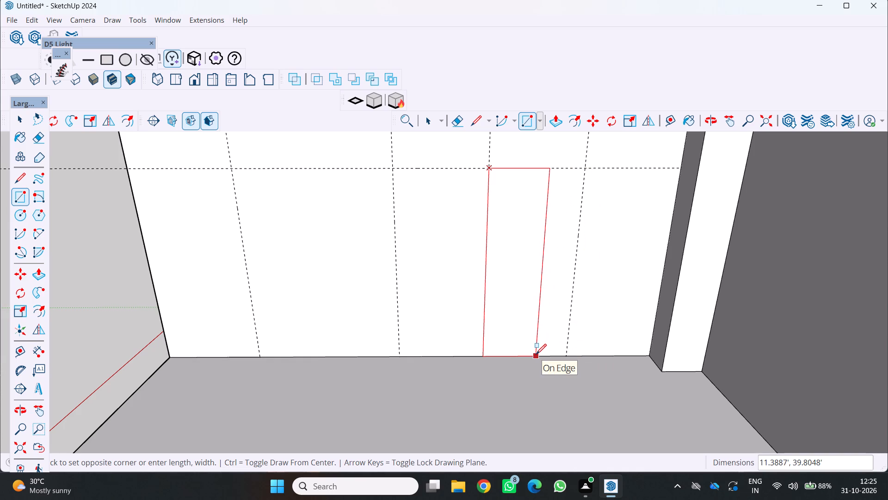
pyautogui.scroll(3, 537, 353)
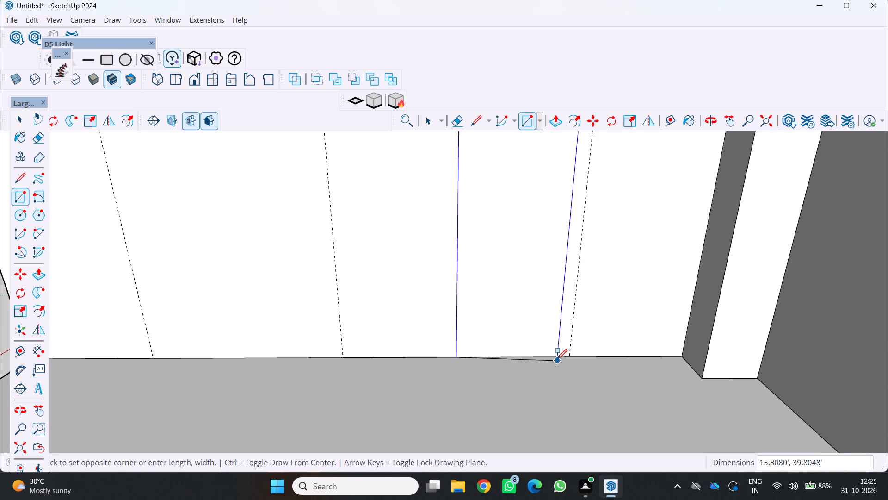
pyautogui.scroll(3, 580, 350)
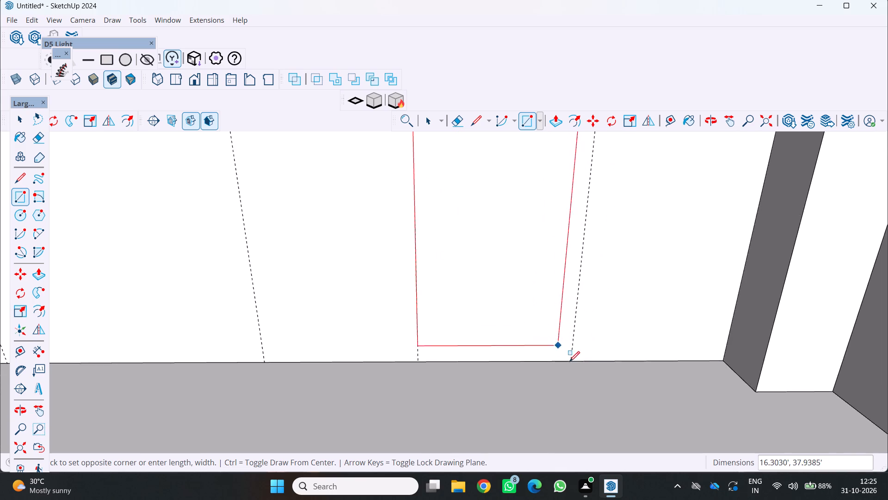
pyautogui.scroll(8, 566, 364)
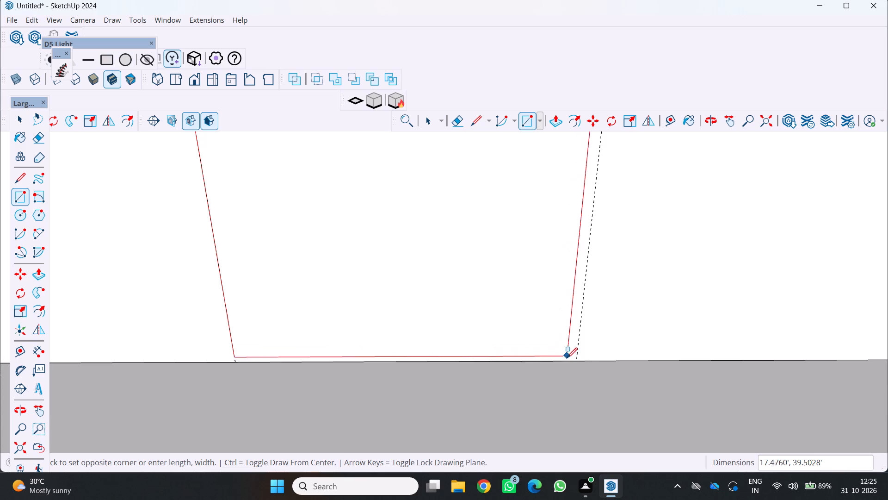
pyautogui.scroll(9, 598, 360)
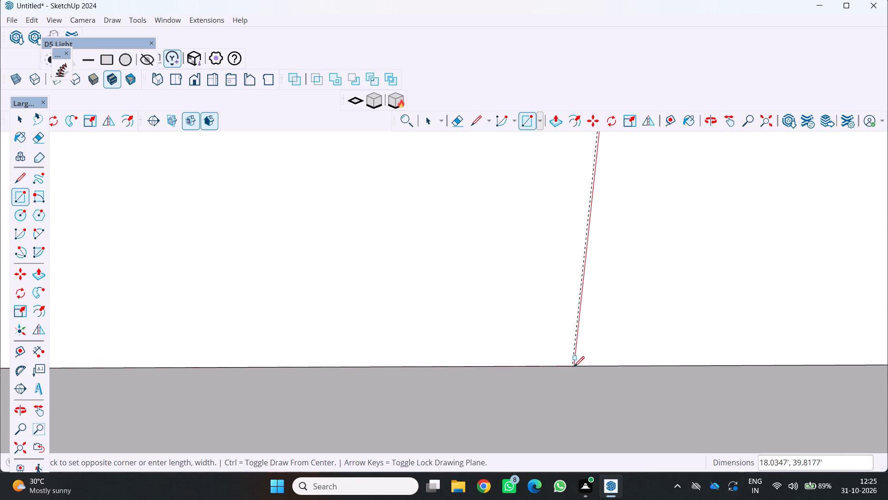
pyautogui.click(573, 364)
# Push the rectangle 3 ft through the side wall to cut a door opening.
pyautogui.scroll(-6, 564, 364)
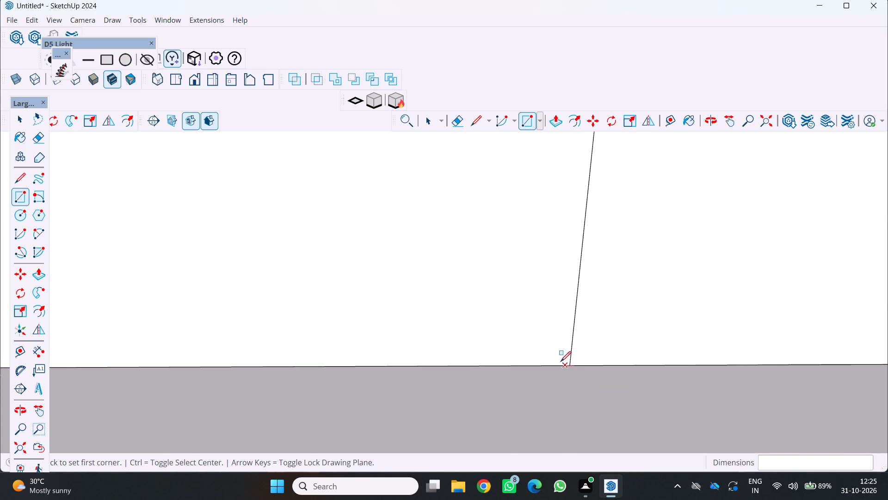
pyautogui.scroll(-20, 561, 362)
pyautogui.scroll(-15, 561, 362)
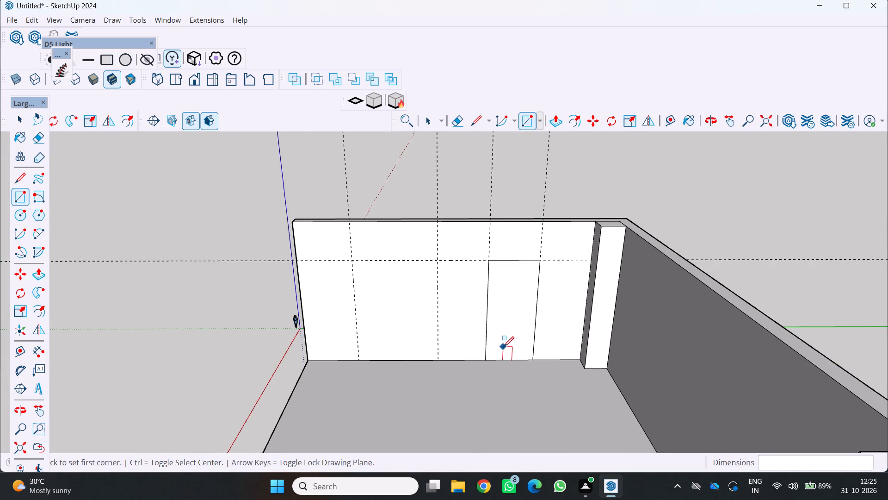
pyautogui.press('p')
pyautogui.moveTo(505, 320); pyautogui.dragTo(509, 299)
# Draw a rectangle 30 ft by about 39.8 ft on the side wall between the third and fourth vertical guides, from the horizontal guide to the floor.
pyautogui.scroll(-2, 493, 339)
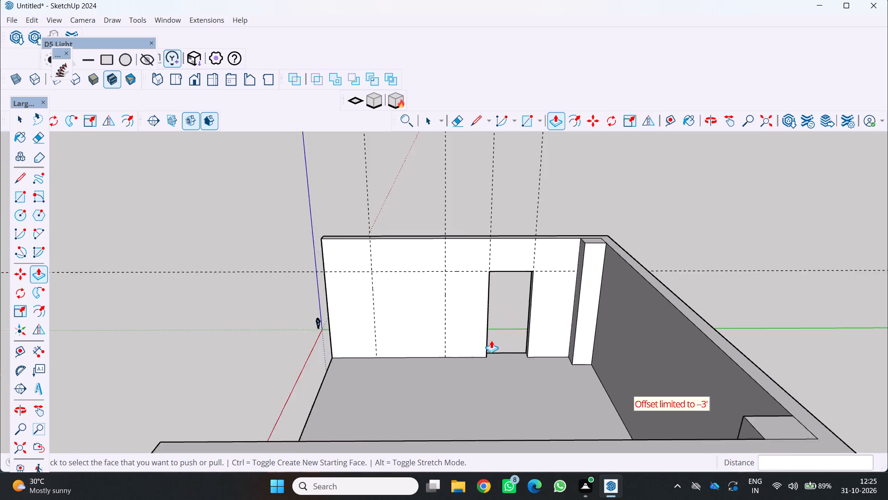
pyautogui.scroll(-1, 491, 340)
pyautogui.scroll(1, 489, 341)
pyautogui.moveTo(413, 327); pyautogui.dragTo(405, 325, button='middle')
pyautogui.middleClick(405, 325)
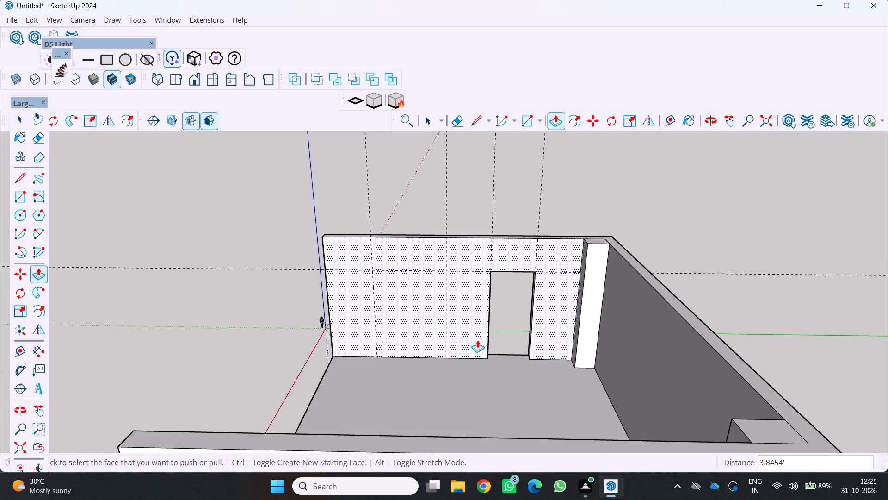
pyautogui.press('r')
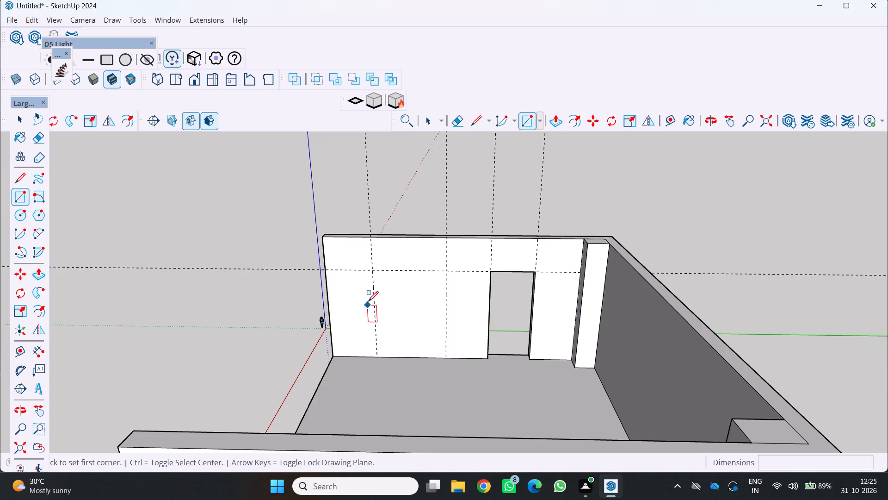
pyautogui.scroll(4, 370, 288)
pyautogui.click(373, 267)
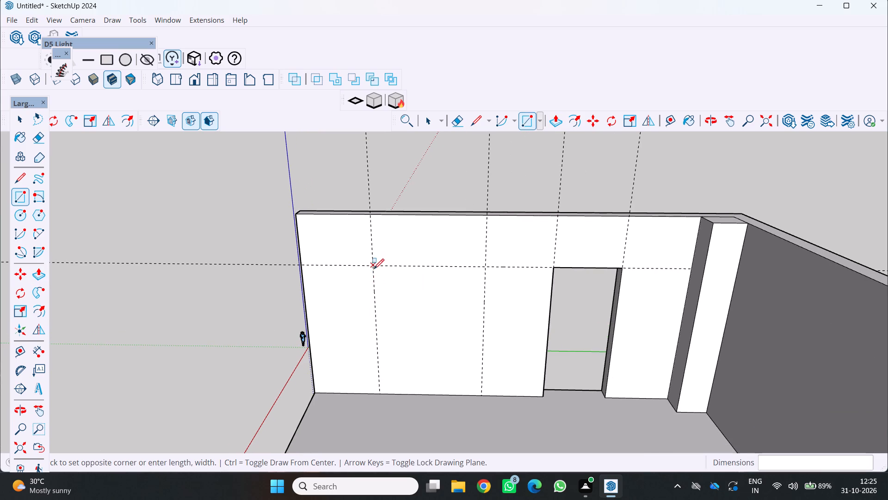
pyautogui.scroll(-4, 438, 341)
pyautogui.scroll(3, 486, 389)
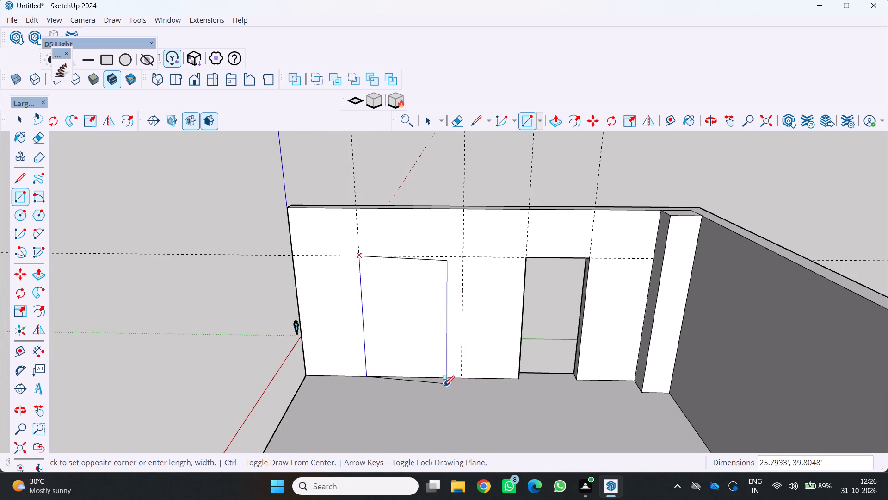
pyautogui.scroll(6, 454, 391)
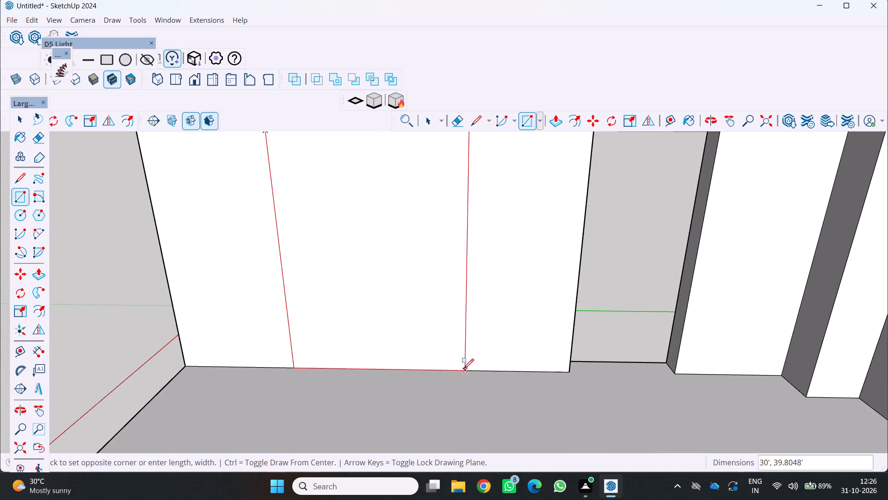
pyautogui.scroll(3, 464, 372)
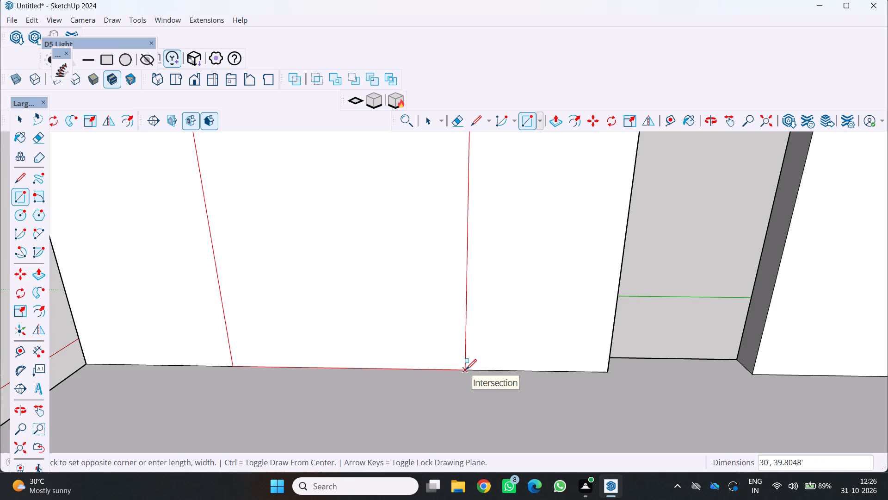
pyautogui.click(466, 369)
# Push the 30 ft wide rectangle through the full thickness of the side wall to cut a second opening.
pyautogui.scroll(-9, 454, 372)
pyautogui.press('p')
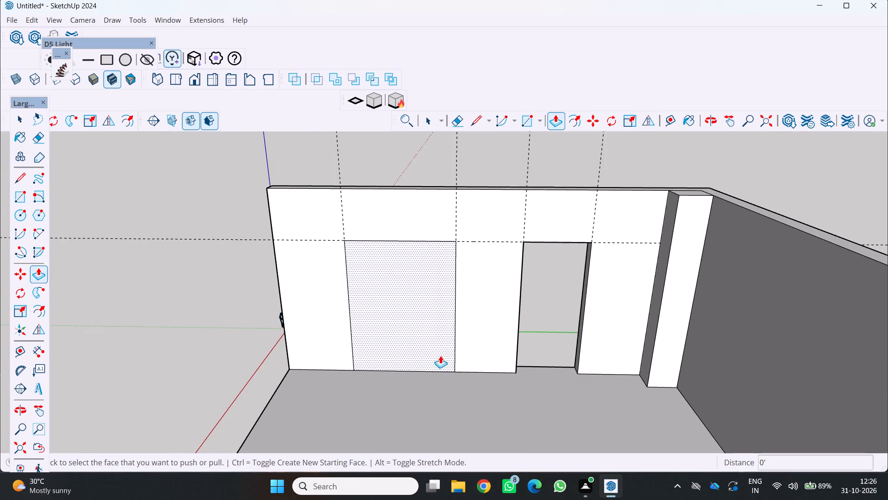
pyautogui.moveTo(432, 347); pyautogui.dragTo(445, 323)
pyautogui.scroll(-6, 425, 334)
pyautogui.scroll(1, 432, 347)
pyautogui.moveTo(438, 346); pyautogui.dragTo(493, 310, button='middle')
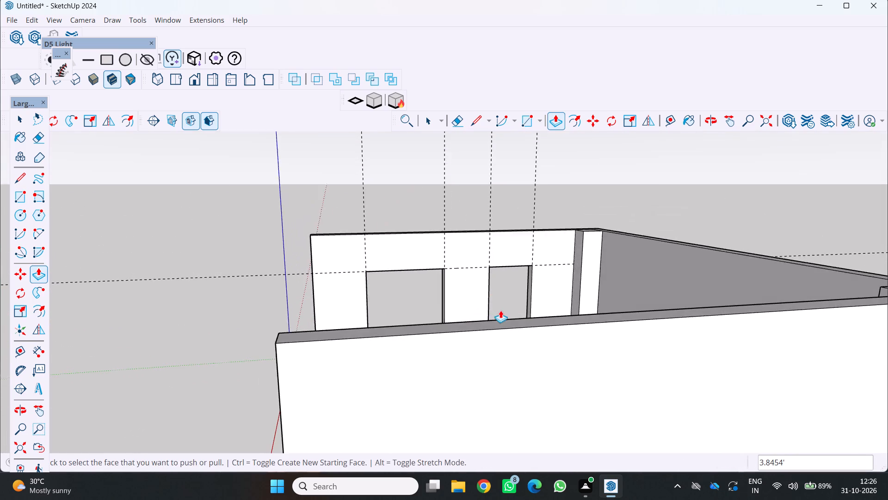
# Examine the two side-wall openings, the back wall and its corner columns from several angles, dismissing the chat notification.
pyautogui.scroll(-2, 476, 333)
pyautogui.scroll(-1, 423, 306)
pyautogui.moveTo(424, 314); pyautogui.dragTo(440, 354, button='middle')
pyautogui.middleClick(441, 354)
pyautogui.scroll(1, 442, 326)
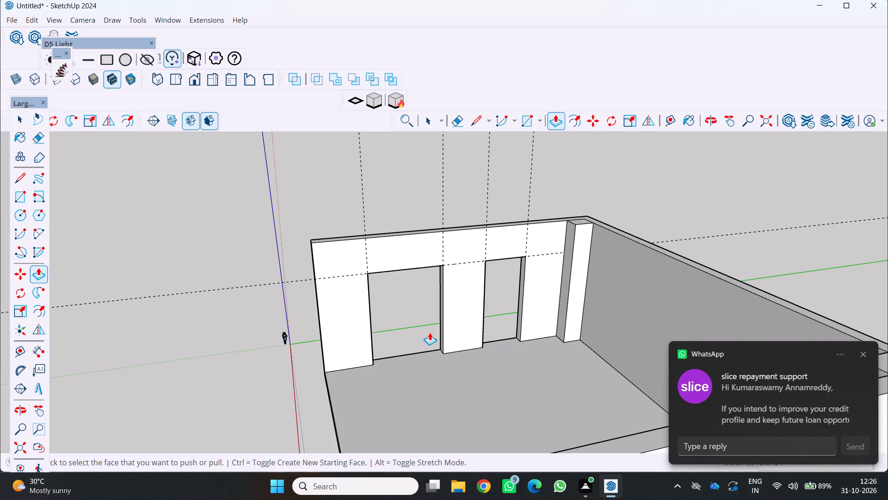
pyautogui.click(863, 356)
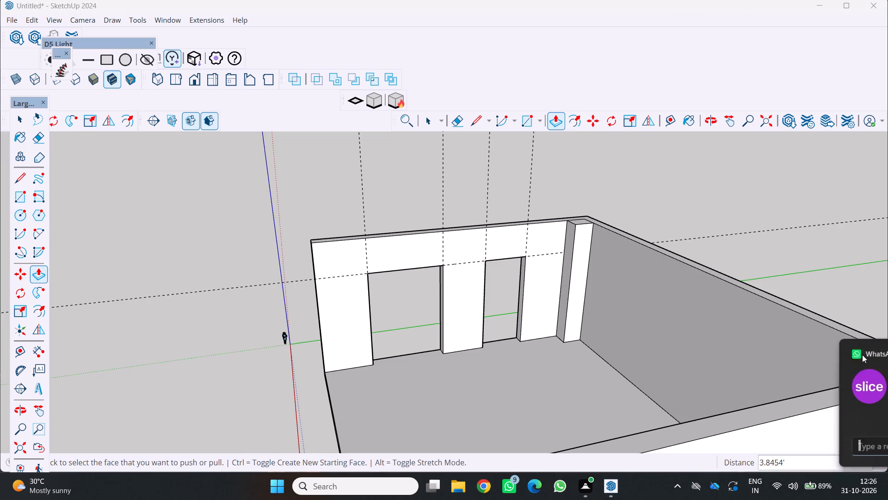
pyautogui.scroll(-3, 796, 340)
pyautogui.moveTo(624, 344); pyautogui.dragTo(777, 325, button='middle')
pyautogui.middleClick(777, 326)
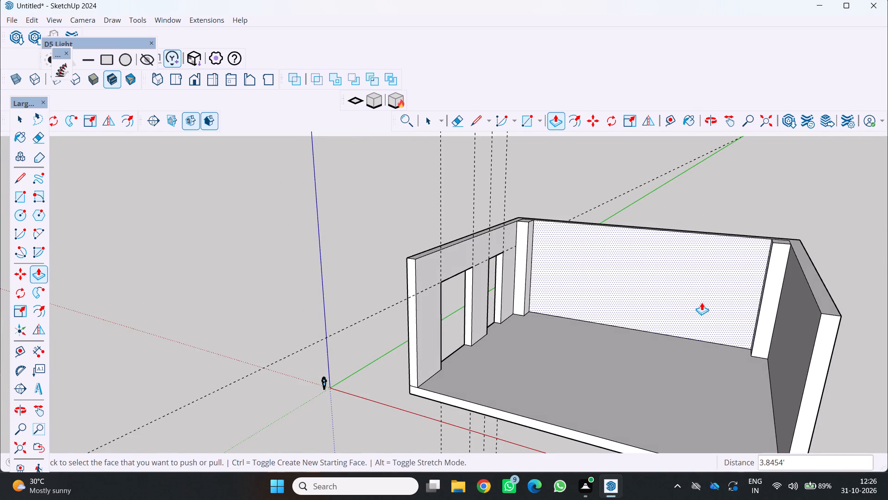
pyautogui.press('F6')
pyautogui.scroll(-3, 638, 298)
pyautogui.moveTo(653, 314); pyautogui.dragTo(710, 306, button='middle')
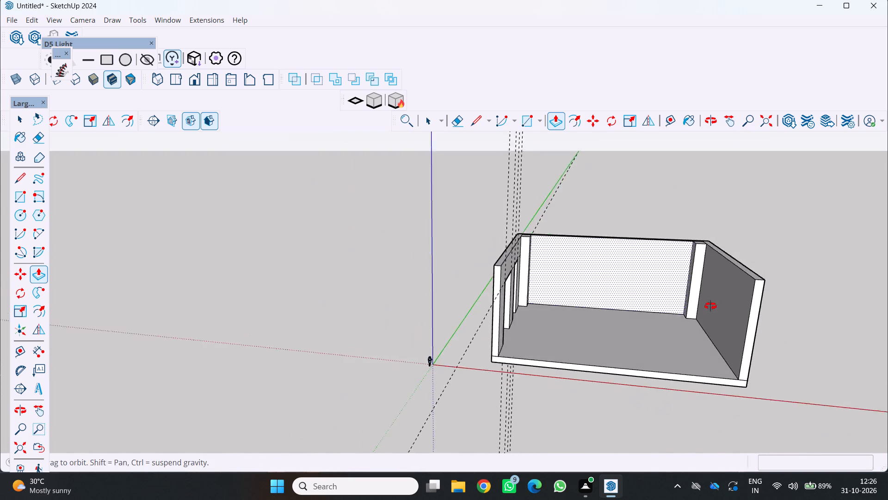
pyautogui.moveTo(710, 306); pyautogui.dragTo(715, 303, button='middle')
pyautogui.middleClick(715, 303)
pyautogui.scroll(3, 692, 306)
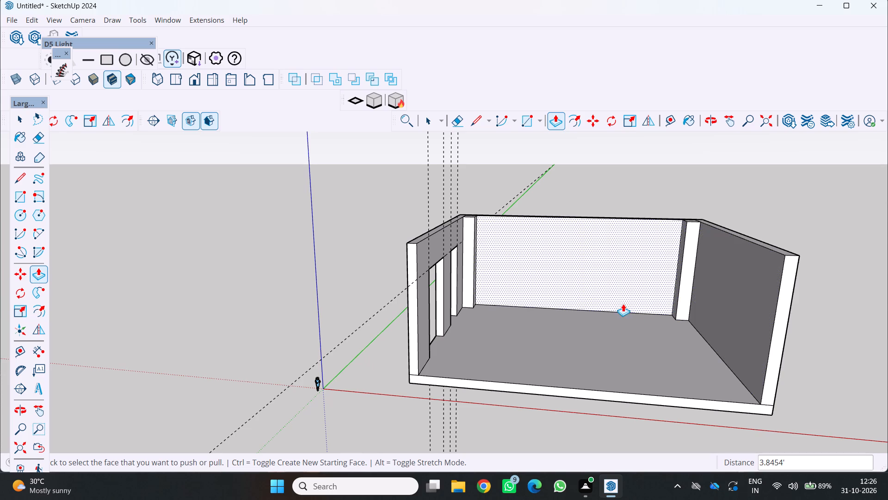
pyautogui.scroll(-2, 579, 297)
pyautogui.moveTo(566, 308); pyautogui.dragTo(522, 319, button='middle')
pyautogui.middleClick(522, 319)
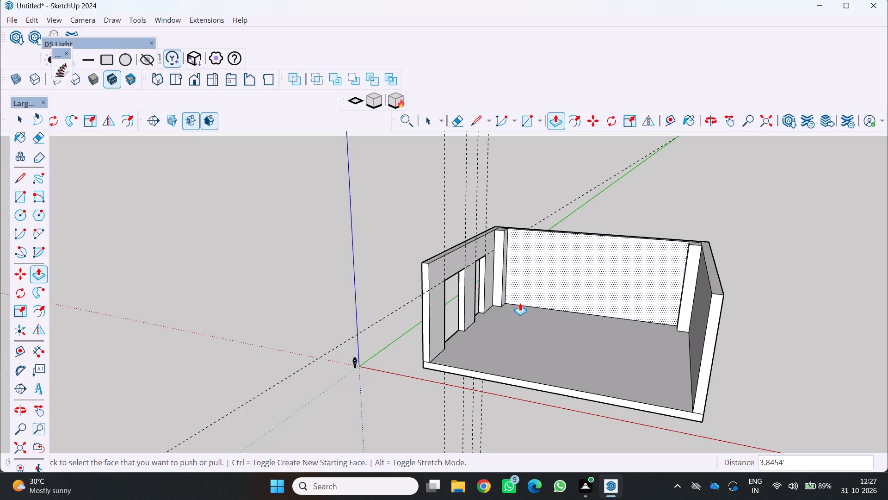
pyautogui.moveTo(571, 288); pyautogui.dragTo(590, 300, button='middle')
pyautogui.middleClick(590, 300)
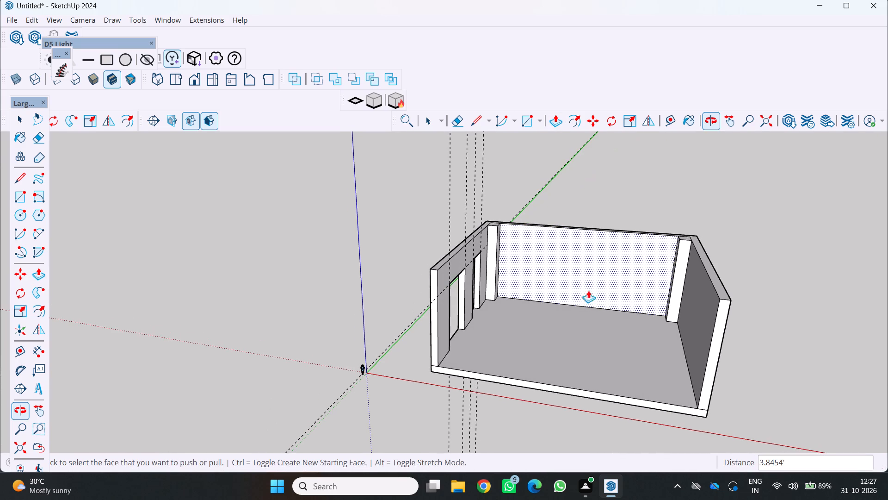
# Add a vertical guide on the back wall, 20 ft from the corner column farther from the side wall with openings.
pyautogui.scroll(1, 622, 281)
pyautogui.press('t')
pyautogui.scroll(3, 660, 285)
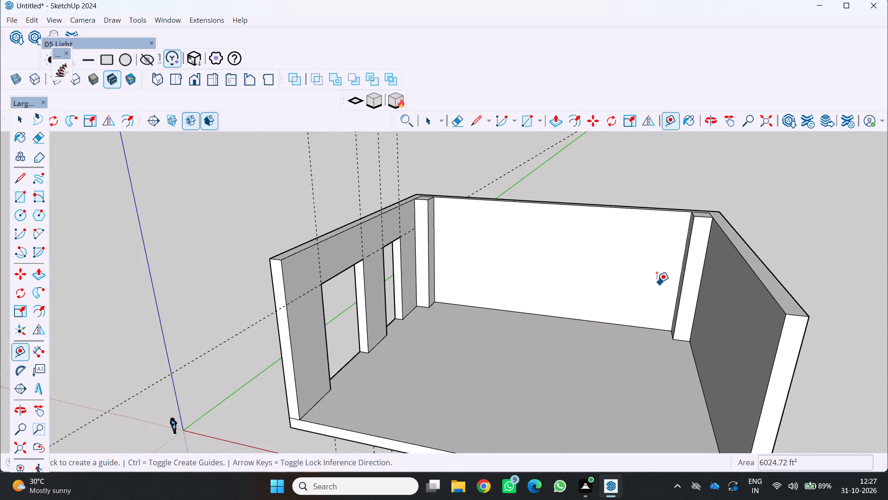
pyautogui.scroll(2, 661, 282)
pyautogui.moveTo(677, 285); pyautogui.dragTo(715, 287, button='middle')
pyautogui.scroll(1, 715, 288)
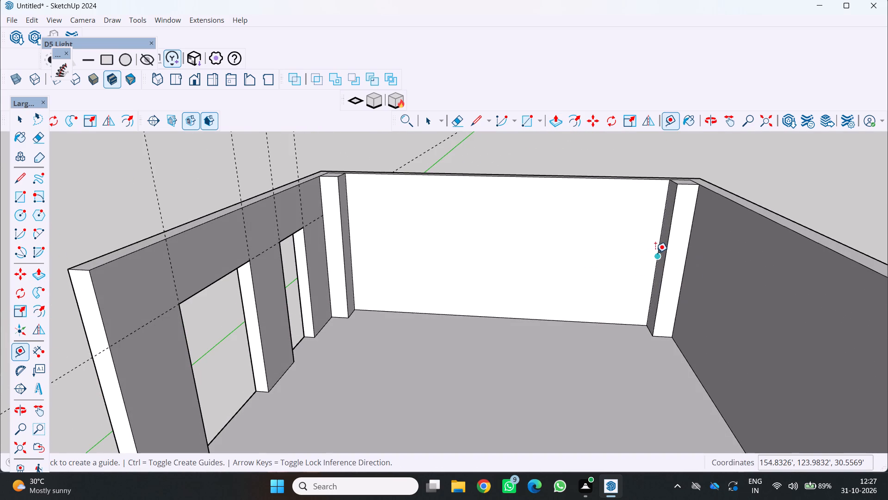
pyautogui.click(655, 253)
pyautogui.scroll(-2, 600, 247)
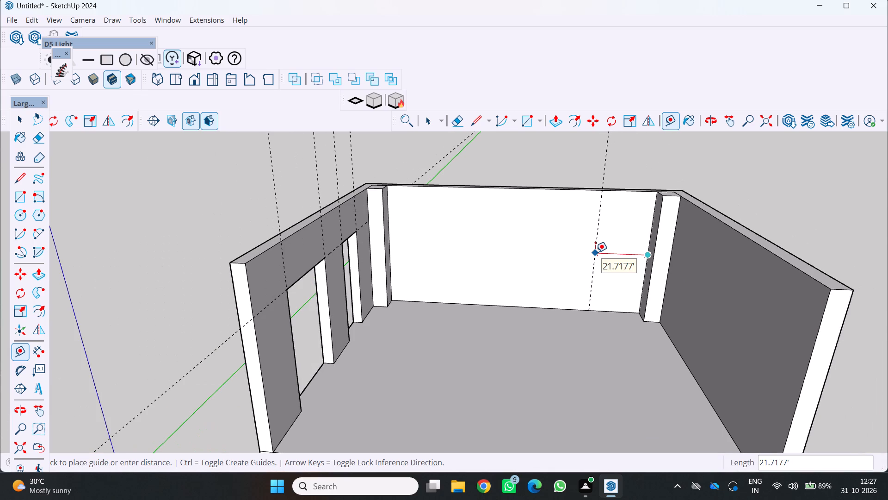
pyautogui.press('3')
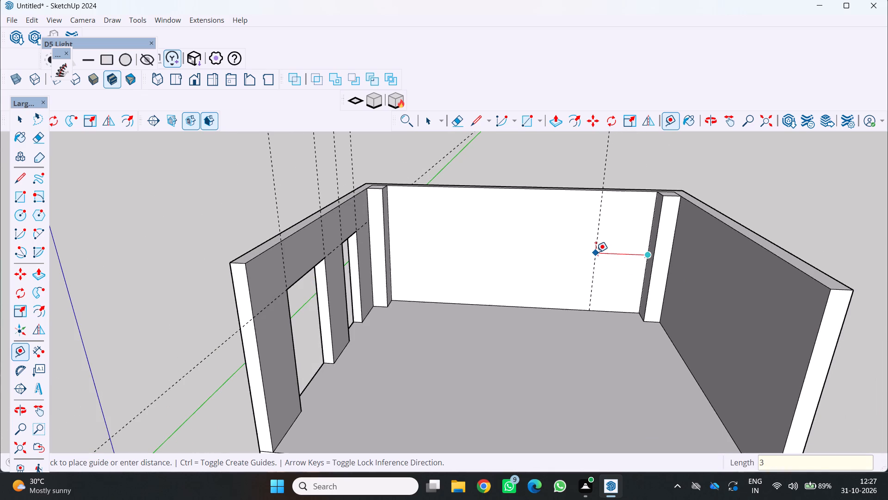
pyautogui.press('BackSpace')
pyautogui.write("20'")
pyautogui.press('Return')
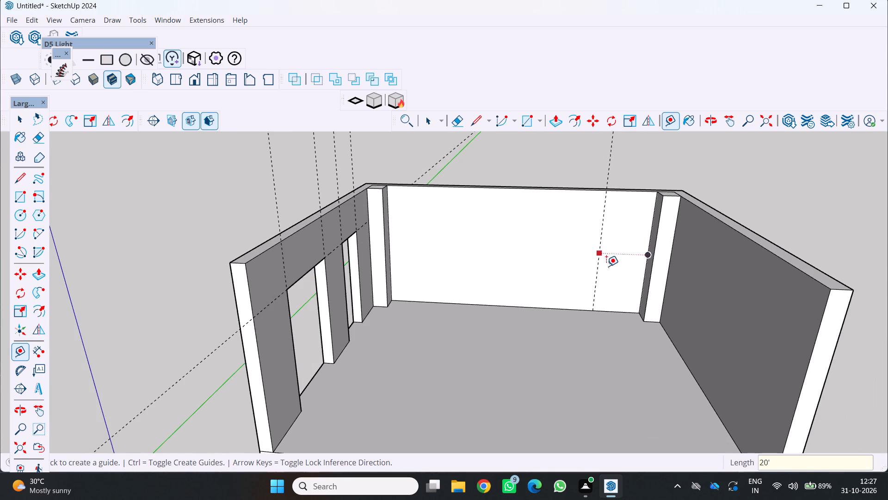
# Place a horizontal guide across the back wall about 37.8 ft above the floor.
pyautogui.moveTo(617, 268); pyautogui.dragTo(582, 236, button='middle')
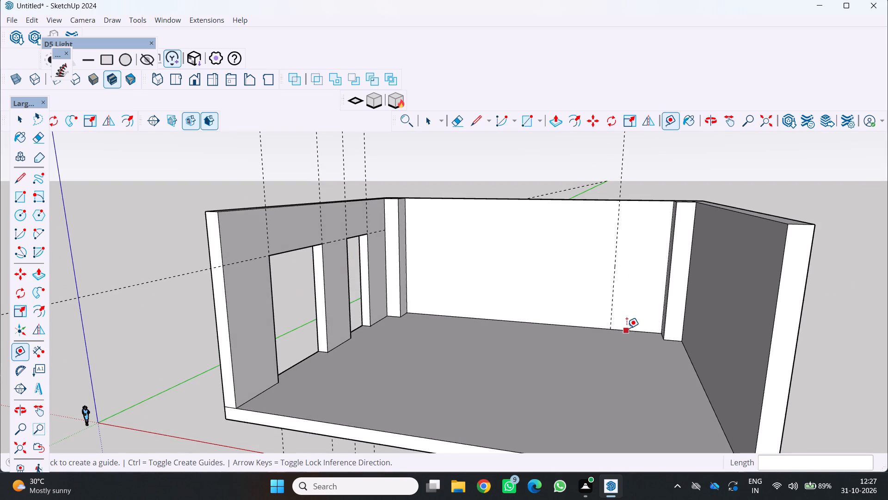
pyautogui.click(627, 330)
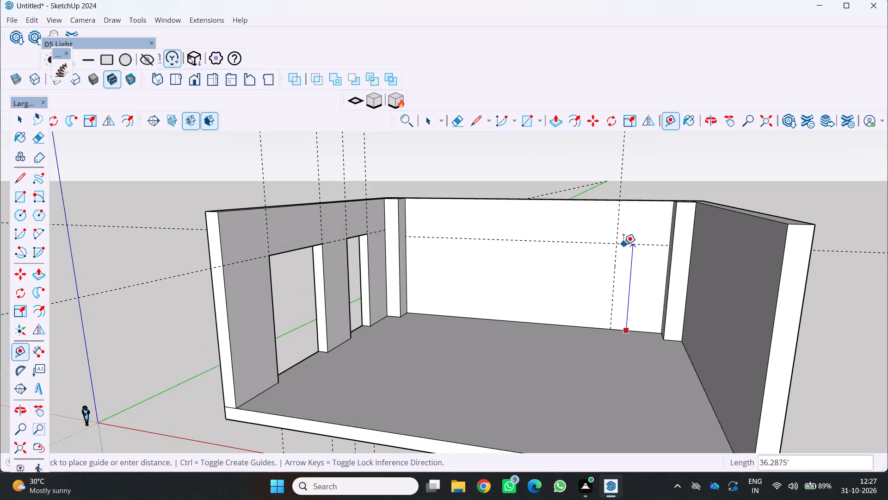
pyautogui.moveTo(624, 258); pyautogui.dragTo(627, 278, button='middle')
pyautogui.middleClick(627, 277)
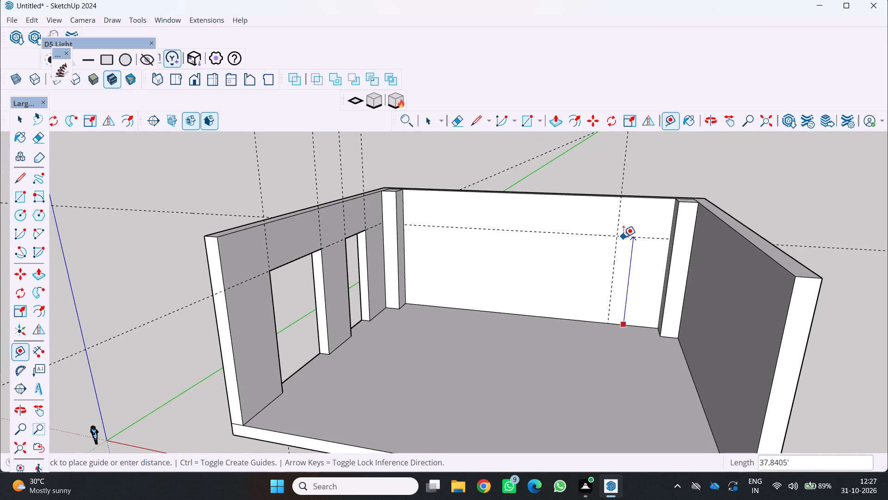
pyautogui.click(623, 237)
# Draw a rectangle 20 ft by about 37.8 ft on the back wall, from the guide intersection to the base of the nearer corner column.
pyautogui.scroll(-3, 618, 284)
pyautogui.moveTo(601, 272); pyautogui.dragTo(568, 263, button='middle')
pyautogui.middleClick(568, 263)
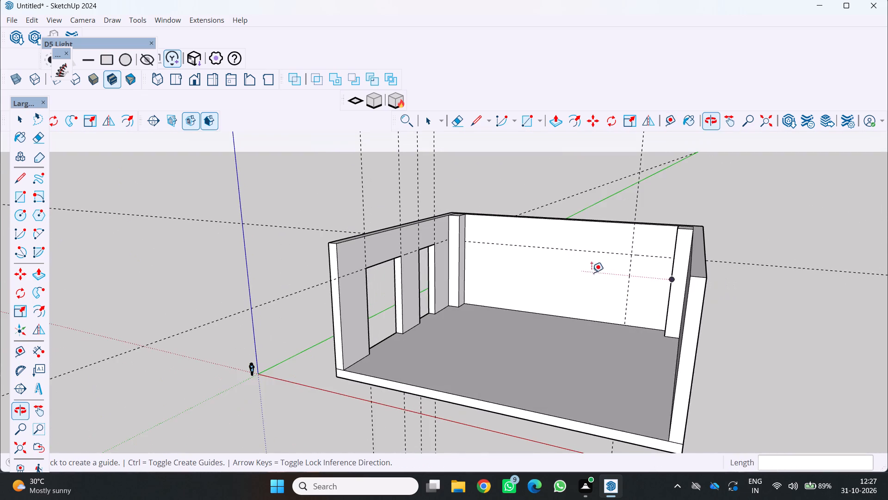
pyautogui.scroll(1, 629, 292)
pyautogui.press('r')
pyautogui.scroll(3, 641, 292)
pyautogui.scroll(2, 596, 246)
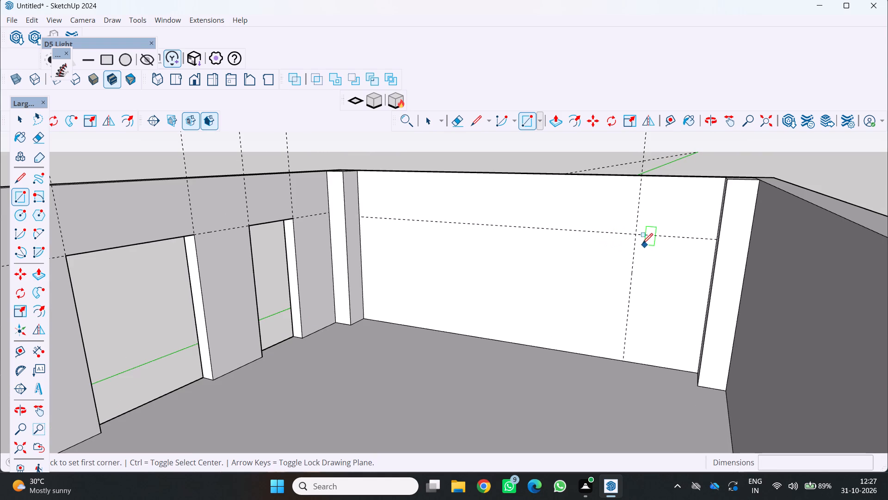
pyautogui.click(633, 237)
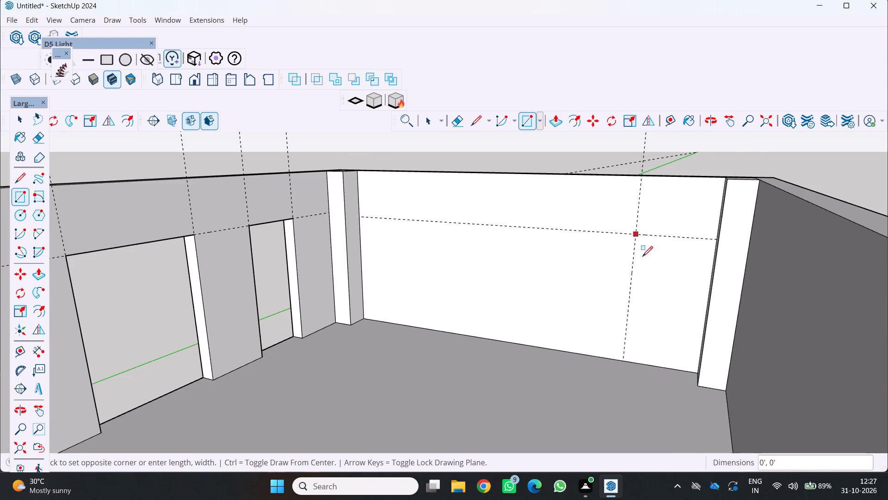
pyautogui.scroll(2, 686, 360)
pyautogui.moveTo(695, 360); pyautogui.dragTo(719, 363, button='middle')
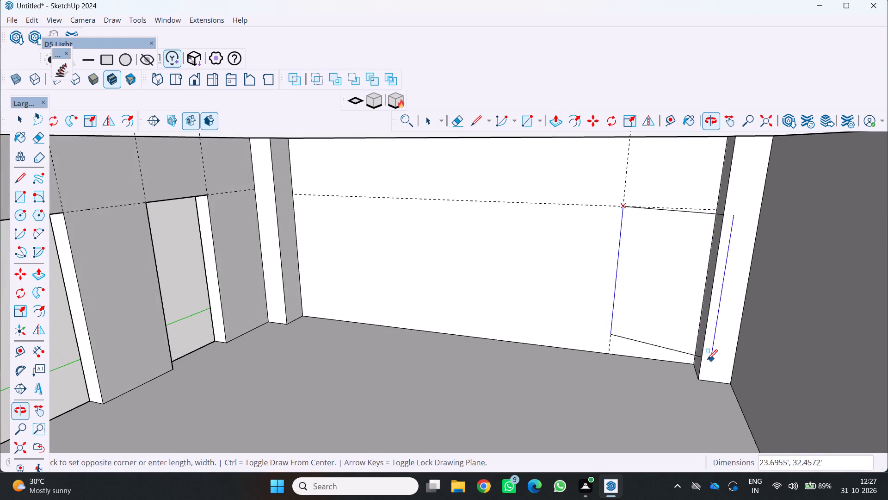
pyautogui.scroll(7, 700, 359)
pyautogui.click(691, 368)
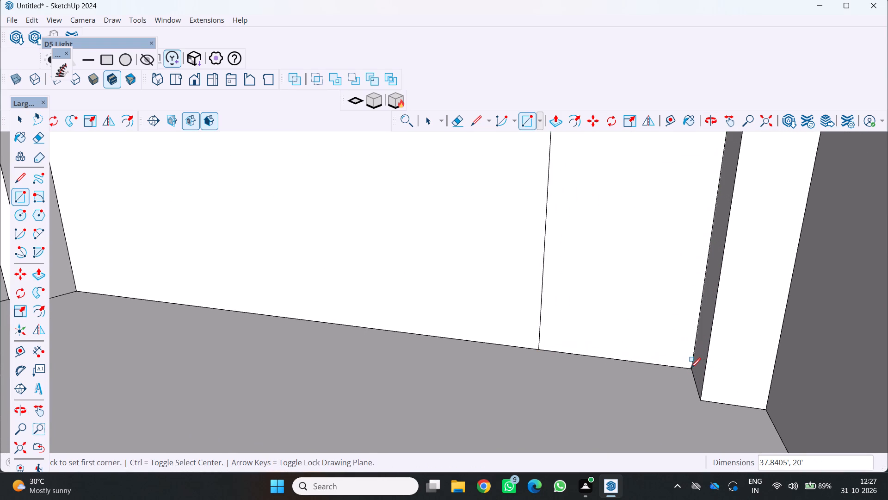
# Push the 20 ft wide rectangle through the full thickness of the back wall to cut a door opening beside the column.
pyautogui.scroll(-9, 686, 366)
pyautogui.scroll(1, 623, 357)
pyautogui.moveTo(612, 352); pyautogui.dragTo(576, 344, button='middle')
pyautogui.press('p')
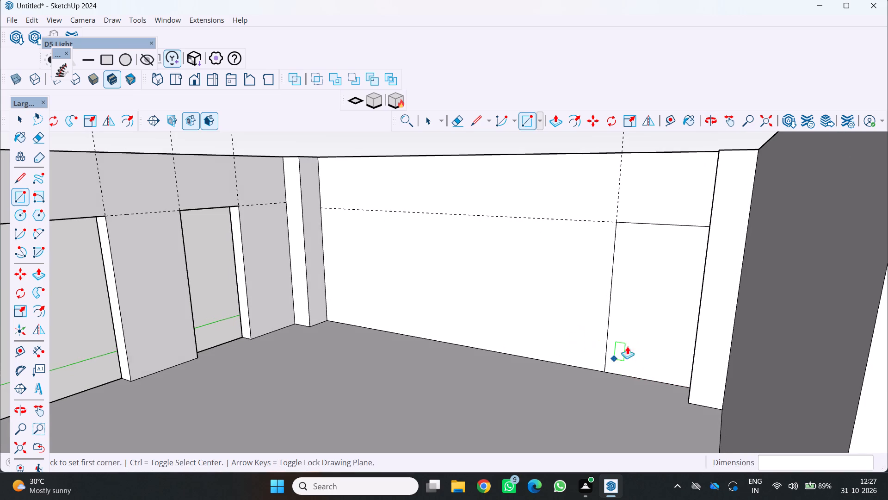
pyautogui.moveTo(640, 327); pyautogui.dragTo(650, 312)
pyautogui.scroll(-5, 637, 322)
pyautogui.moveTo(637, 325); pyautogui.dragTo(691, 282, button='middle')
pyautogui.scroll(1, 660, 309)
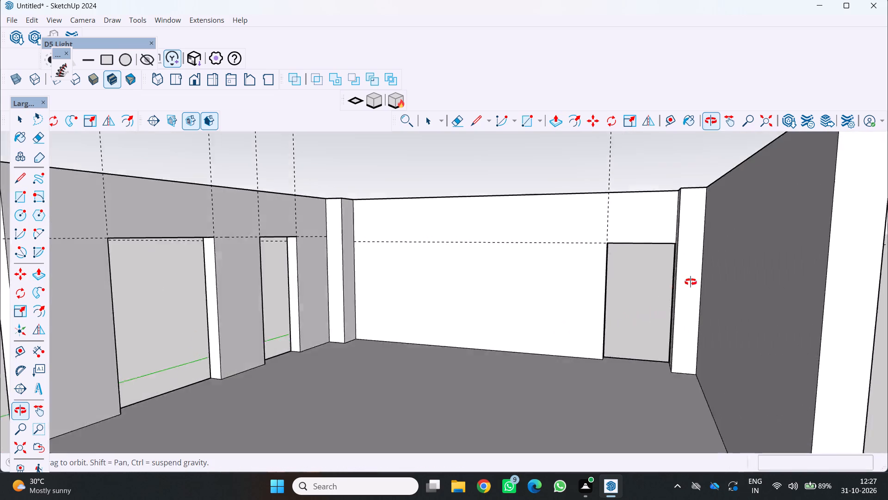
pyautogui.moveTo(691, 282); pyautogui.dragTo(699, 271, button='middle')
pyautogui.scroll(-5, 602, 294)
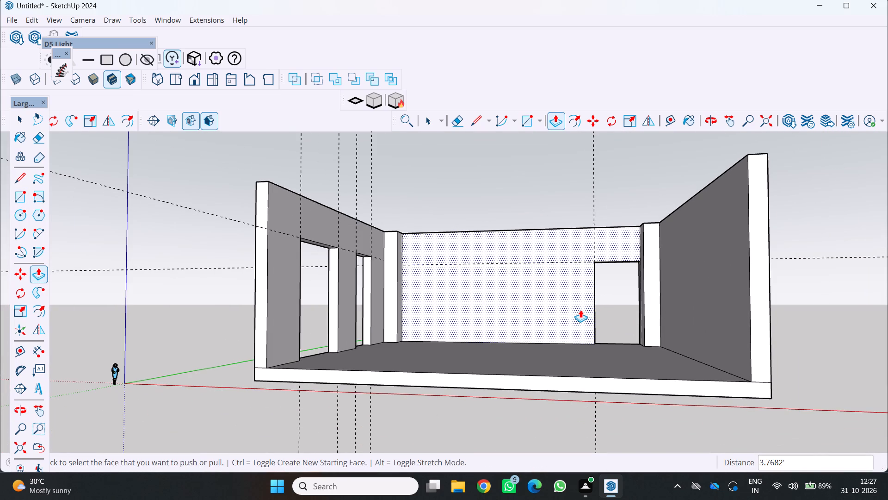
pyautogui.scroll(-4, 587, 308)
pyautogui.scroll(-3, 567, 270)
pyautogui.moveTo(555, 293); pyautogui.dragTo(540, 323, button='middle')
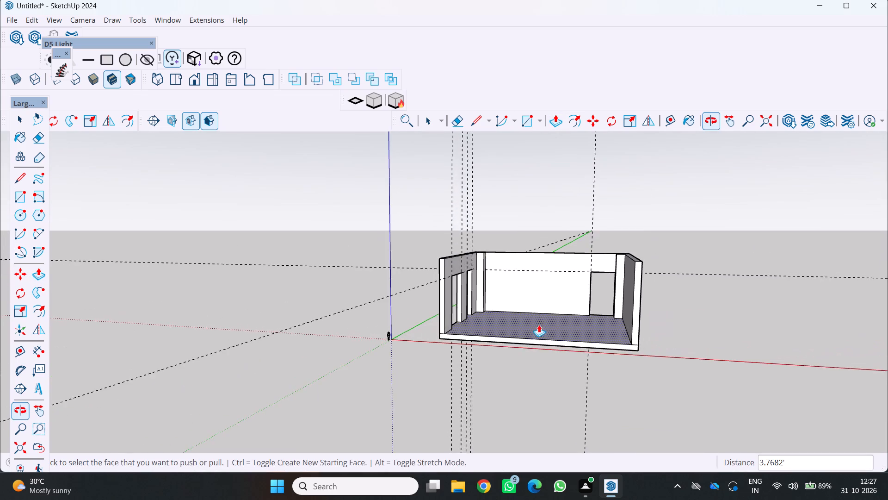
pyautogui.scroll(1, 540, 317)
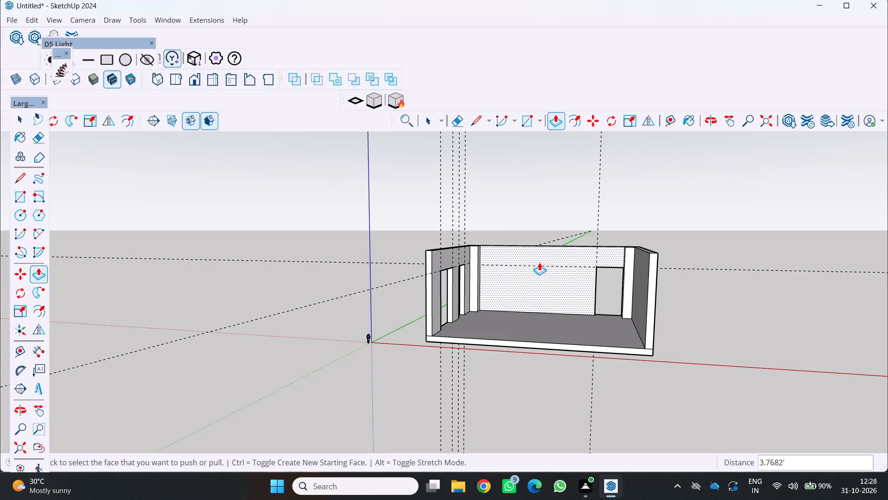
# Draw an 18 ft by about 39.8 ft rectangle across the narrower opening in the side wall, flush with its outer face.
pyautogui.moveTo(545, 283); pyautogui.dragTo(572, 286, button='middle')
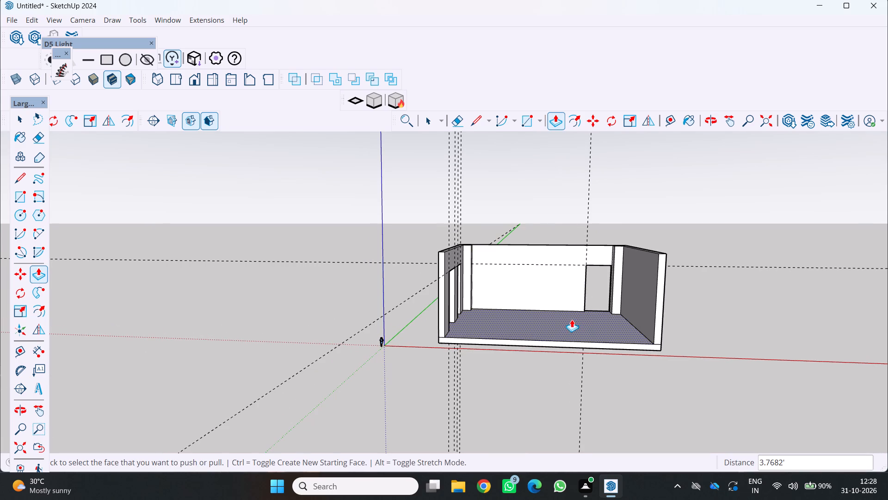
pyautogui.scroll(-1, 557, 309)
pyautogui.moveTo(552, 306); pyautogui.dragTo(678, 305, button='middle')
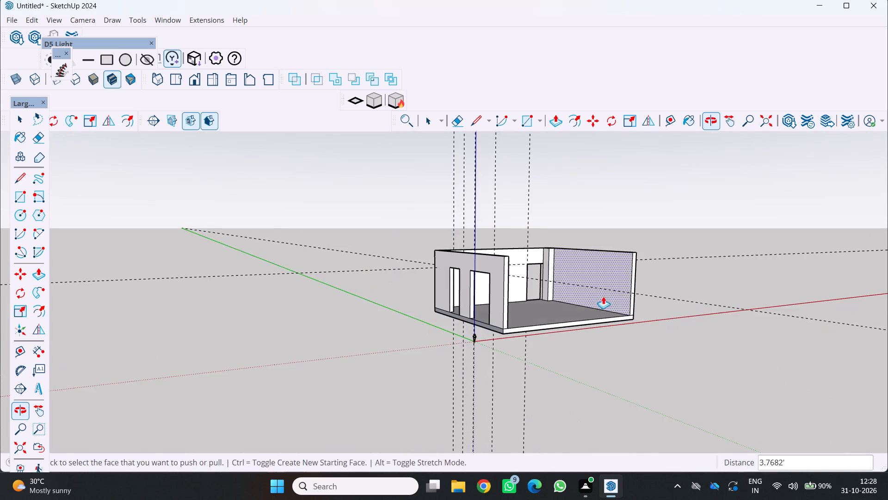
pyautogui.moveTo(549, 301); pyautogui.dragTo(641, 311, button='middle')
pyautogui.moveTo(573, 306); pyautogui.dragTo(639, 308, button='middle')
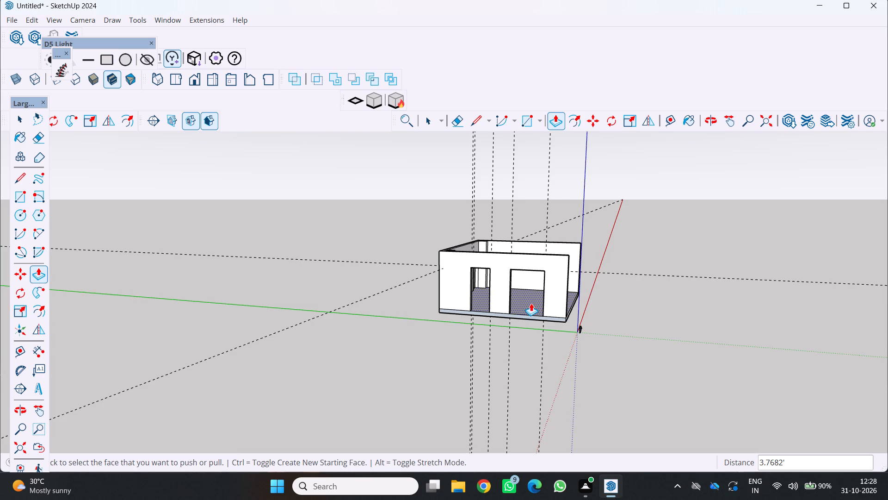
pyautogui.moveTo(528, 299); pyautogui.dragTo(566, 302, button='middle')
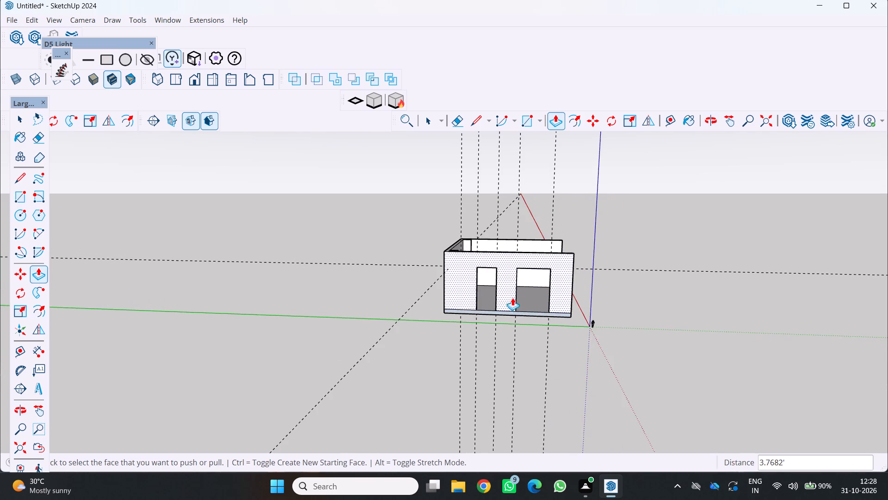
pyautogui.scroll(2, 511, 296)
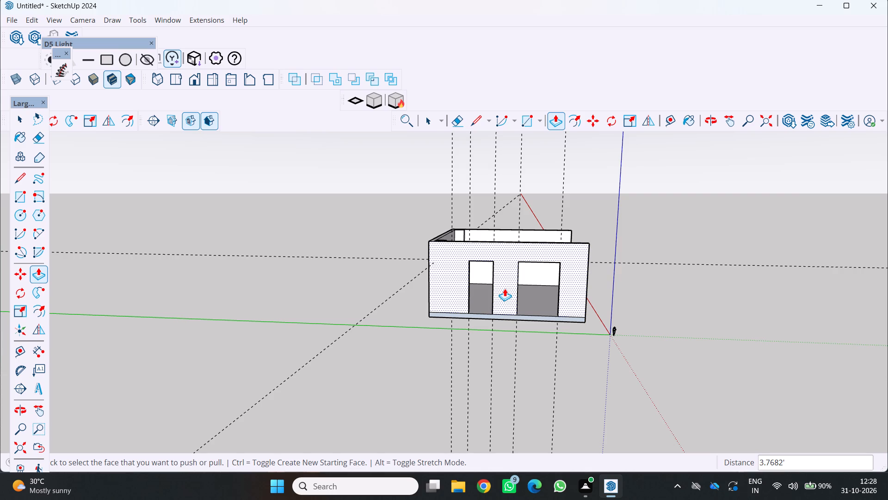
pyautogui.moveTo(507, 290); pyautogui.dragTo(535, 291, button='middle')
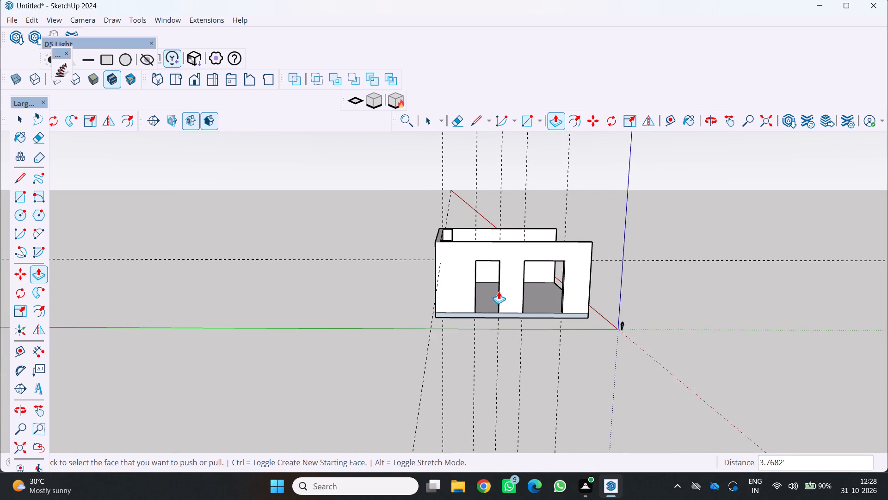
pyautogui.scroll(3, 494, 284)
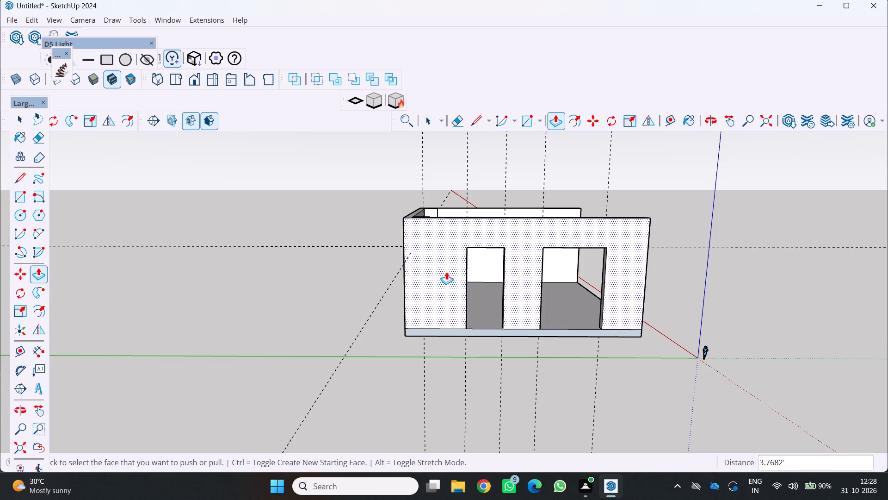
pyautogui.moveTo(499, 289); pyautogui.dragTo(473, 306, button='middle')
pyautogui.middleClick(473, 306)
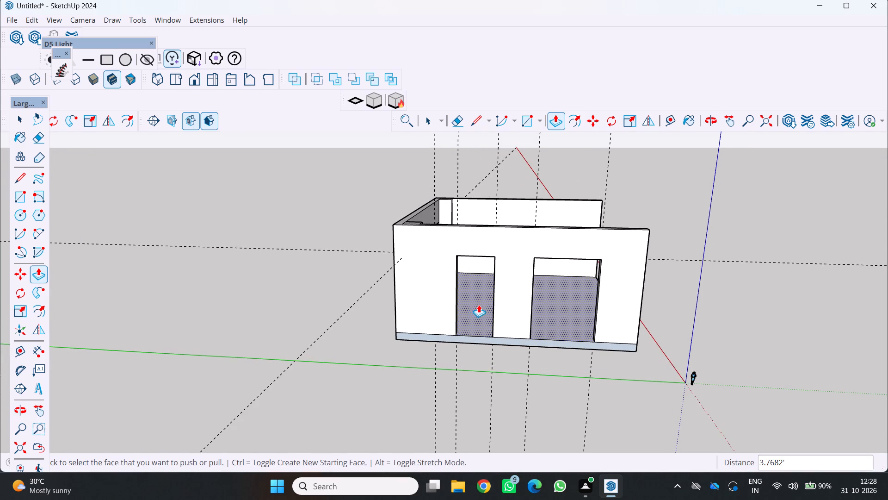
pyautogui.scroll(1, 487, 283)
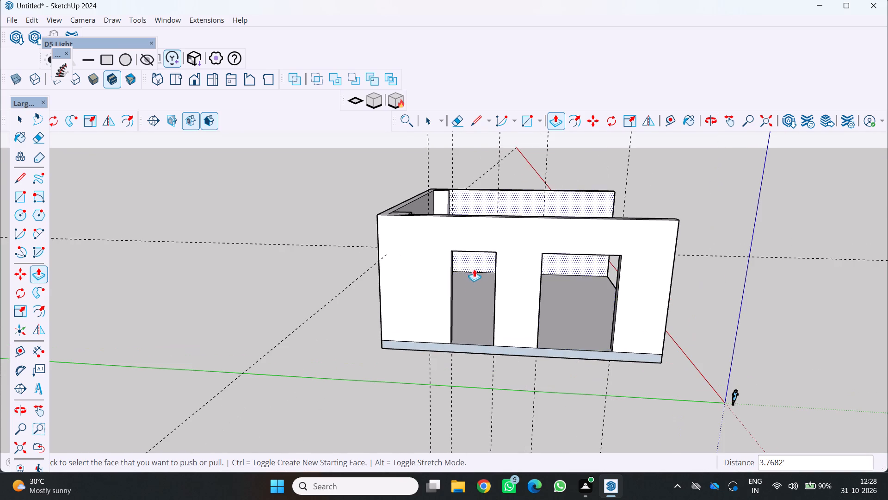
pyautogui.press('r')
pyautogui.scroll(6, 467, 275)
pyautogui.scroll(-5, 438, 232)
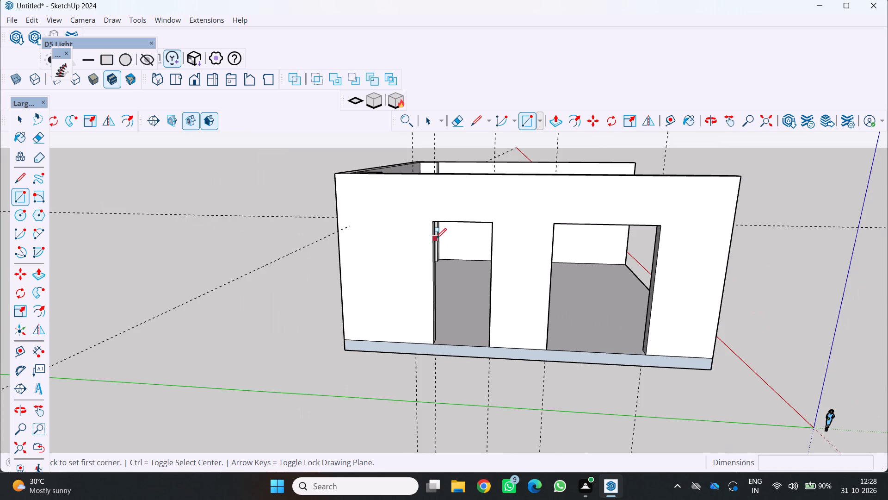
pyautogui.click(432, 226)
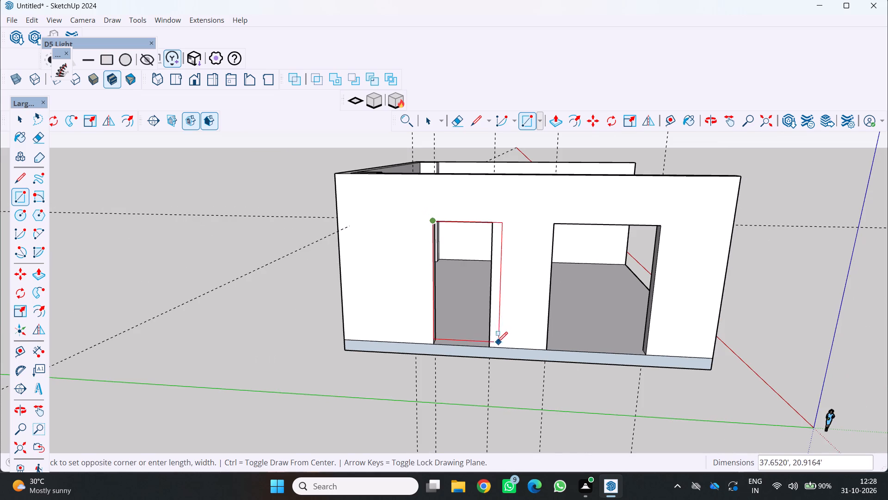
pyautogui.scroll(7, 483, 349)
pyautogui.click(492, 348)
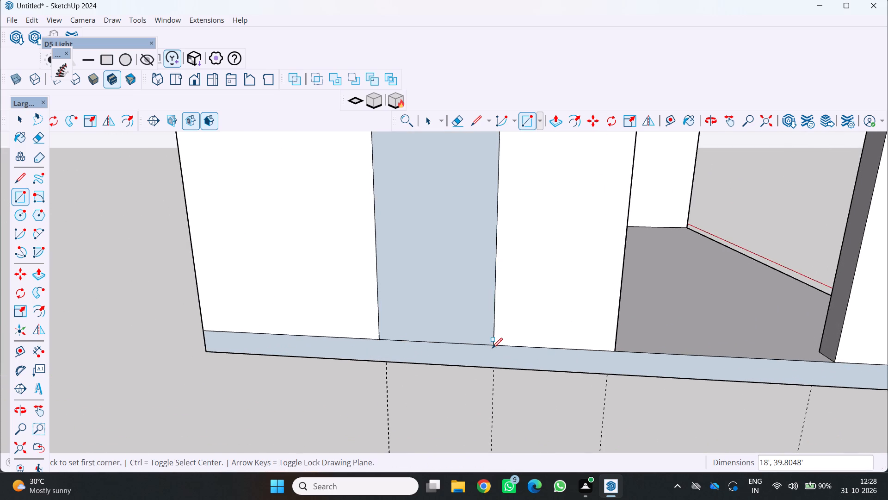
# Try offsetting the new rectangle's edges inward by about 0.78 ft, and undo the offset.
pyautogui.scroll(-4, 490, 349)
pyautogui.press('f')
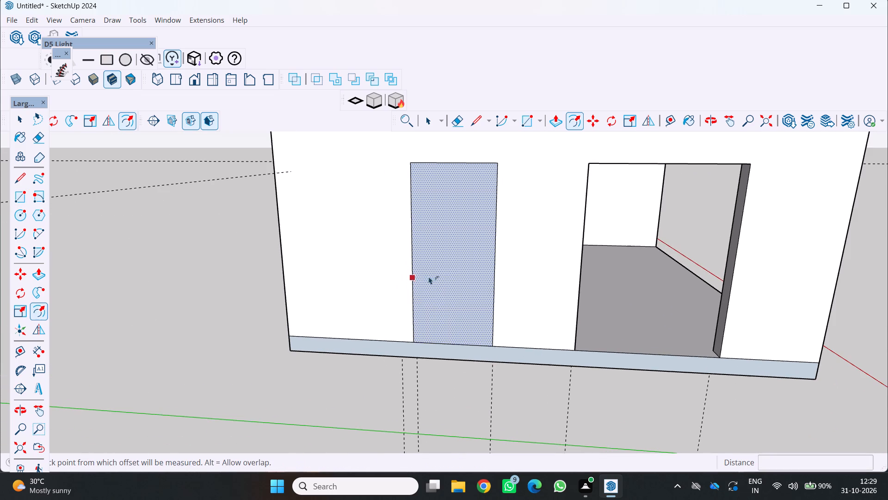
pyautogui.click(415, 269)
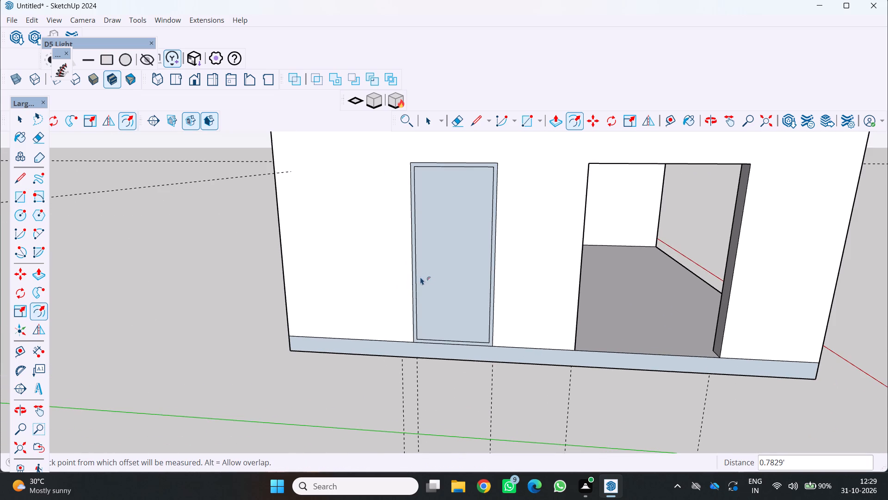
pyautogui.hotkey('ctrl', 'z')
# Offset the rectangle's edges inward to form a narrow door frame border around the panel.
pyautogui.scroll(1, 422, 275)
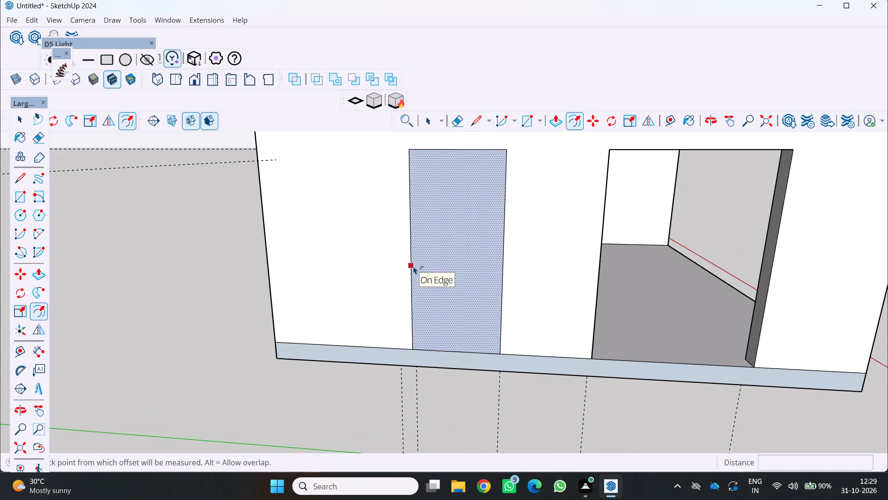
pyautogui.click(414, 266)
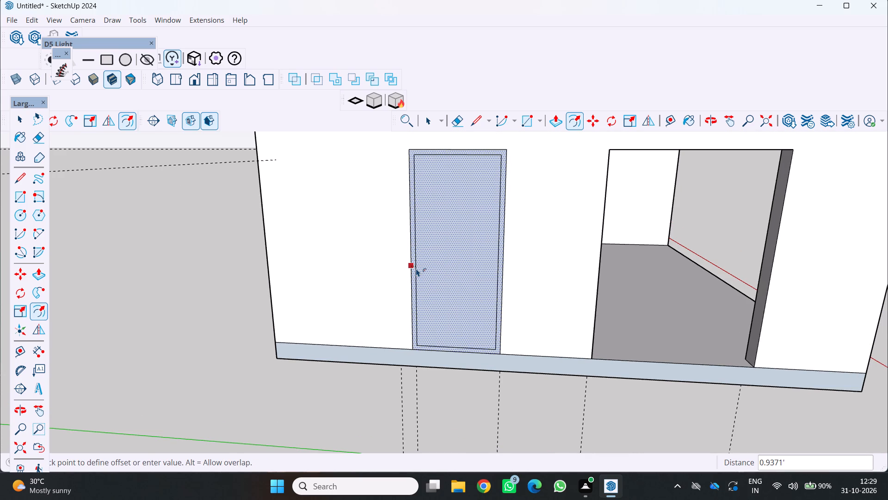
pyautogui.scroll(1, 460, 265)
pyautogui.moveTo(463, 267); pyautogui.dragTo(480, 283, button='middle')
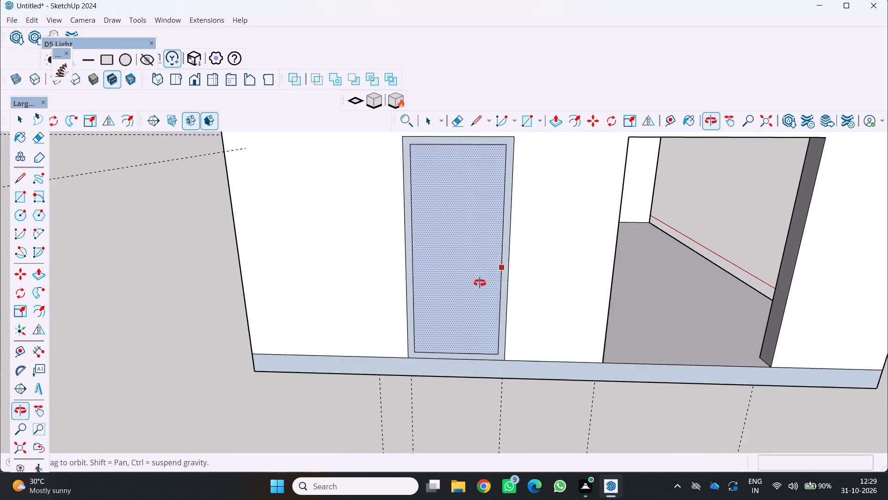
pyautogui.moveTo(480, 283); pyautogui.dragTo(480, 283, button='middle')
pyautogui.middleClick(480, 283)
pyautogui.scroll(1, 493, 287)
# Pull the frame border outward from the side wall by about 3.75 ft.
pyautogui.press('p')
pyautogui.scroll(1, 505, 262)
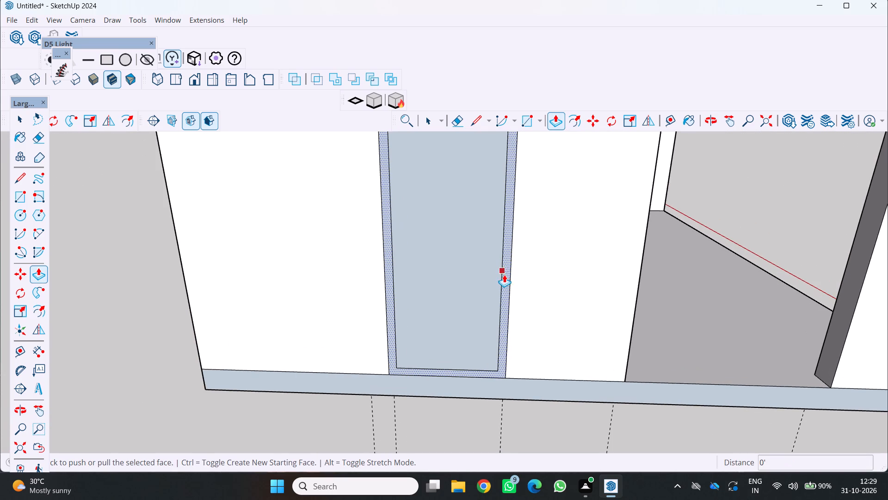
pyautogui.click(506, 277)
pyautogui.scroll(-2, 506, 283)
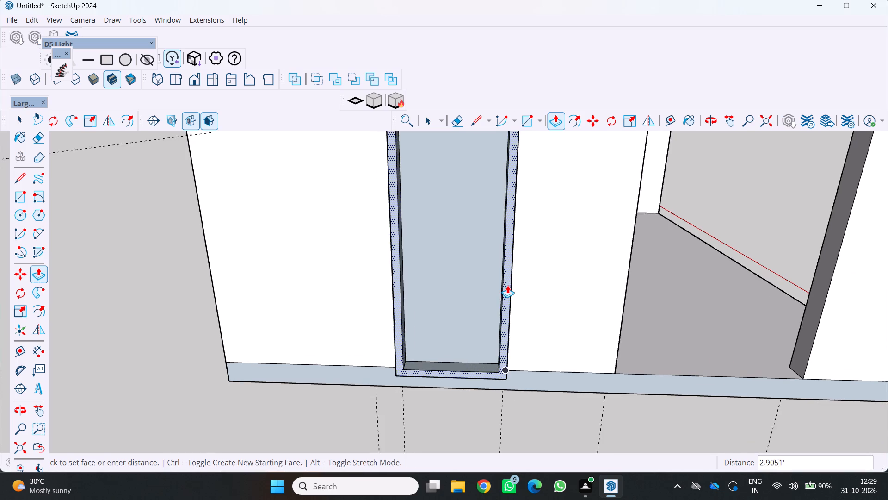
pyautogui.click(506, 287)
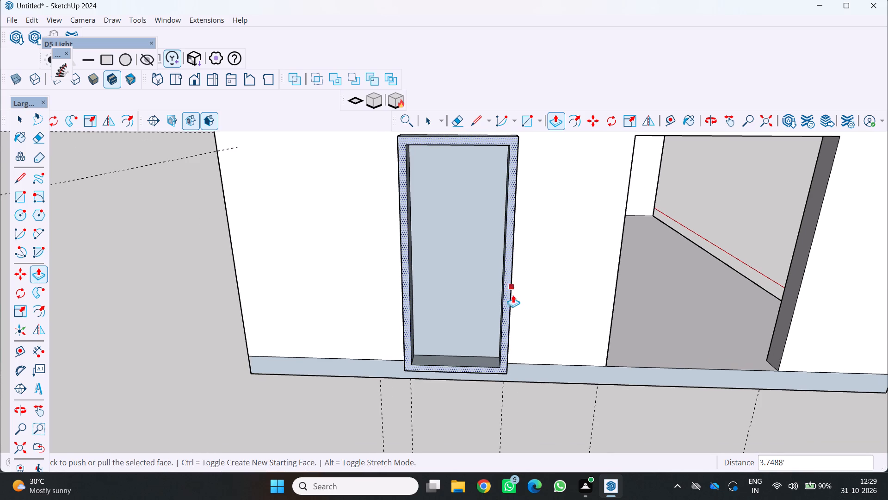
pyautogui.moveTo(515, 304); pyautogui.dragTo(470, 324, button='middle')
pyautogui.press('space')
# Push the door frame's front face back toward the wall by about 1.92 ft.
pyautogui.moveTo(513, 311); pyautogui.dragTo(565, 299, button='middle')
pyautogui.middleClick(564, 299)
pyautogui.middleClick(561, 298)
pyautogui.scroll(-1, 560, 298)
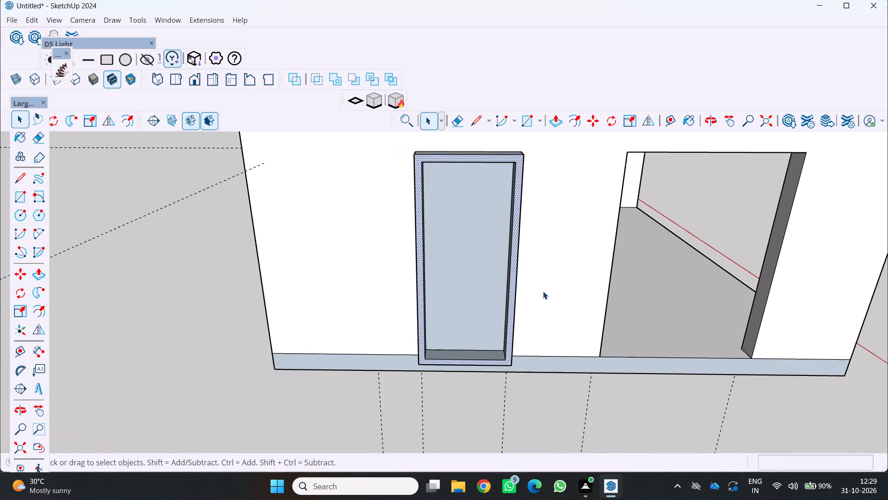
pyautogui.scroll(-2, 543, 291)
pyautogui.moveTo(536, 296); pyautogui.dragTo(422, 303, button='middle')
pyautogui.middleClick(422, 303)
pyautogui.scroll(3, 479, 289)
pyautogui.moveTo(479, 288); pyautogui.dragTo(458, 309, button='middle')
pyautogui.middleClick(458, 309)
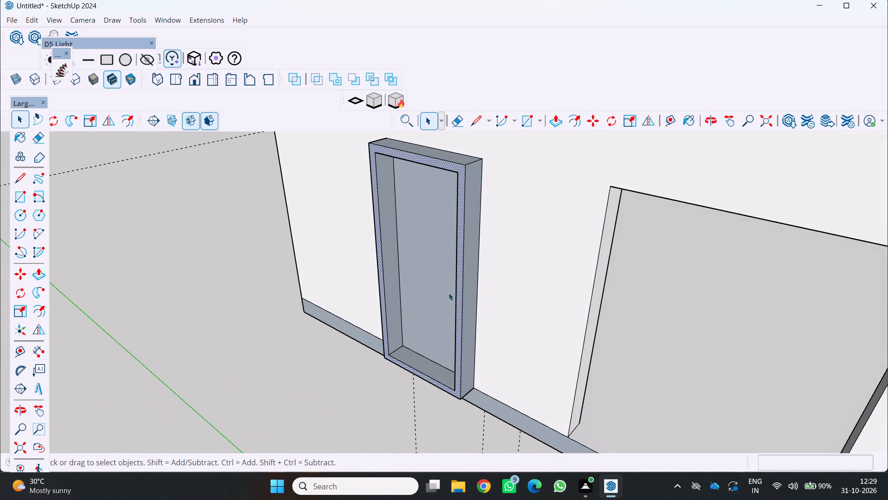
pyautogui.moveTo(457, 325); pyautogui.dragTo(567, 295, button='middle')
pyautogui.middleClick(567, 295)
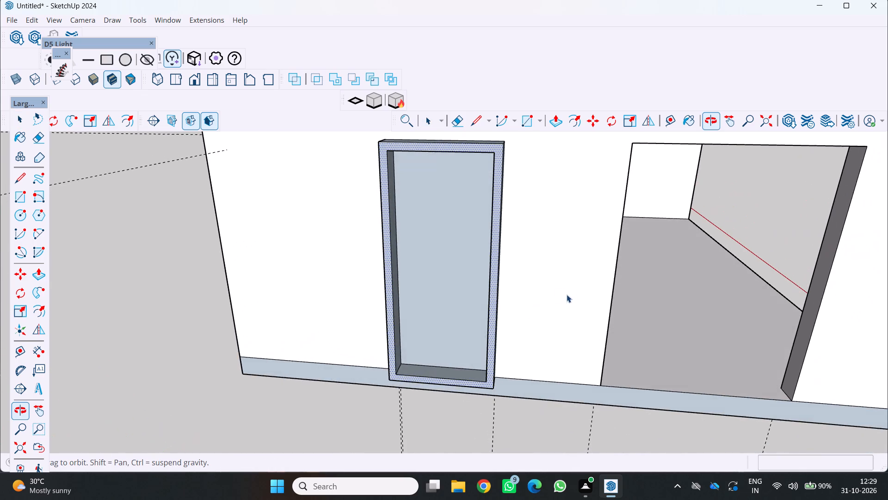
pyautogui.scroll(-2, 535, 310)
pyautogui.moveTo(532, 312); pyautogui.dragTo(548, 290, button='middle')
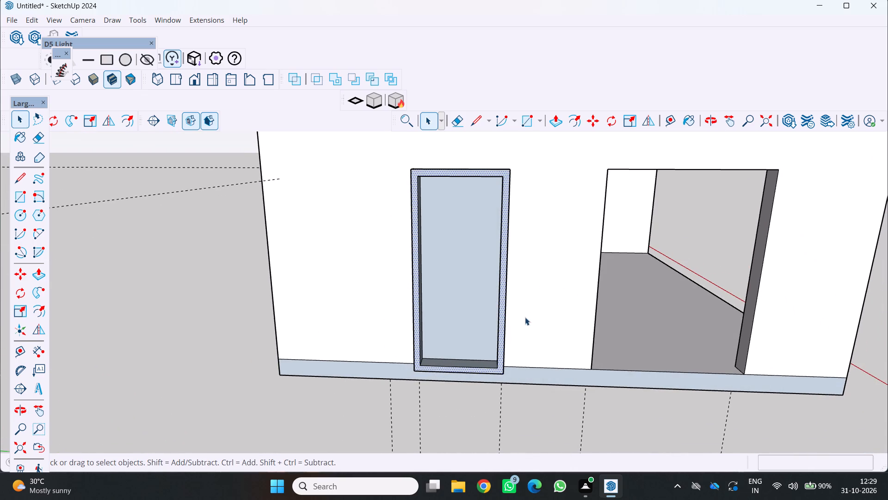
pyautogui.scroll(3, 525, 317)
pyautogui.press('p')
pyautogui.scroll(2, 483, 300)
pyautogui.moveTo(499, 314); pyautogui.dragTo(499, 309)
pyautogui.moveTo(498, 321); pyautogui.dragTo(436, 346, button='middle')
pyautogui.scroll(-4, 436, 345)
pyautogui.middleClick(436, 346)
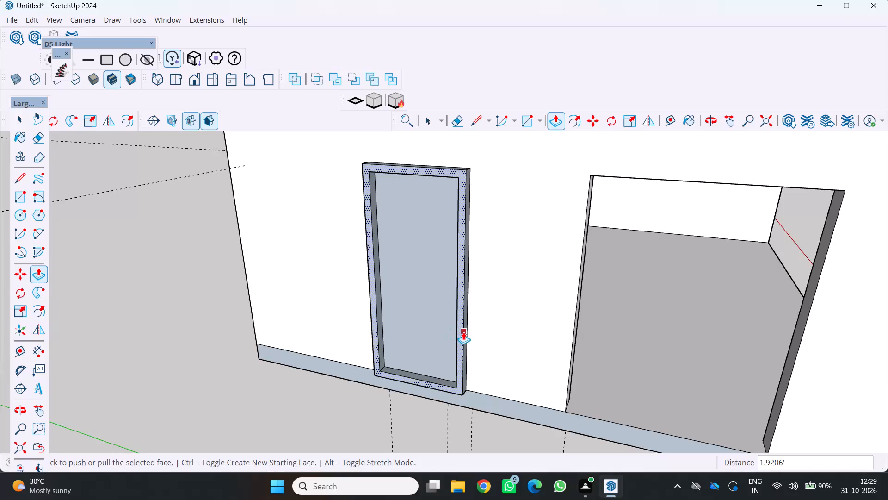
pyautogui.scroll(-3, 475, 325)
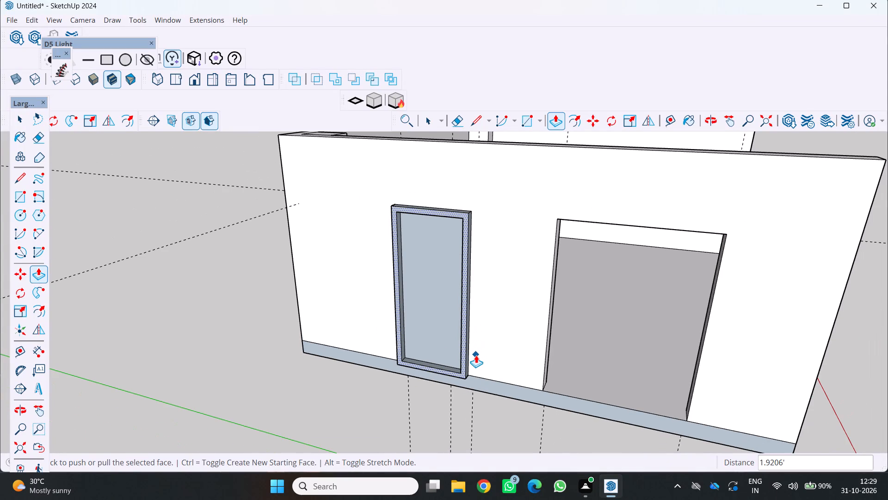
pyautogui.scroll(-1, 476, 355)
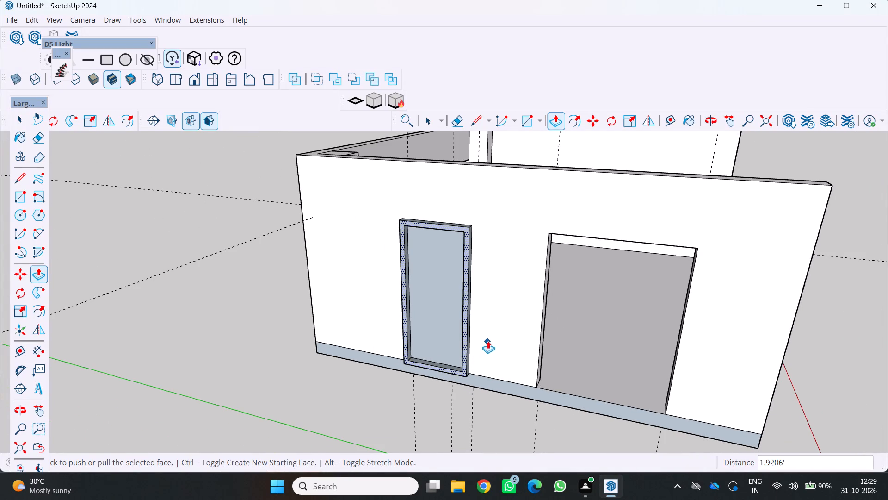
pyautogui.press('space')
# Reverse the face of the floor slab's edge strip beneath the side wall.
pyautogui.moveTo(422, 391); pyautogui.dragTo(499, 383, button='middle')
pyautogui.scroll(3, 491, 372)
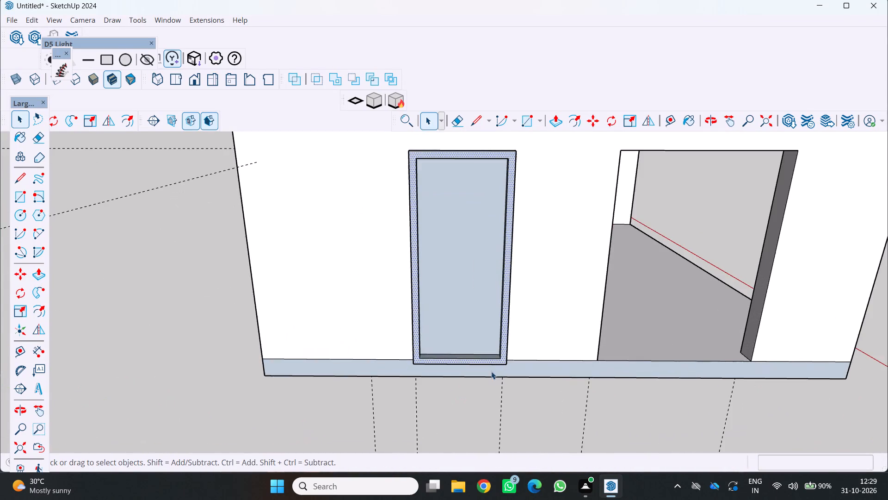
pyautogui.moveTo(484, 372); pyautogui.dragTo(480, 351, button='middle')
pyautogui.scroll(1, 483, 368)
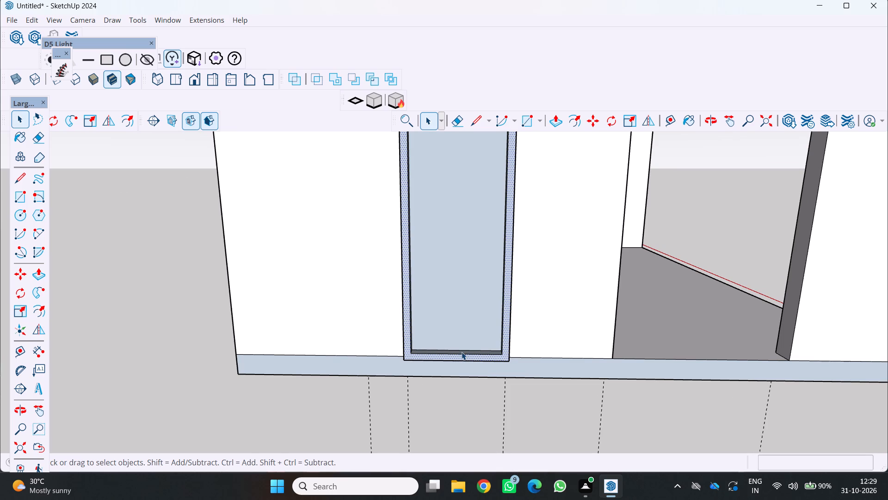
pyautogui.scroll(3, 584, 388)
pyautogui.moveTo(585, 385); pyautogui.dragTo(559, 388, button='middle')
pyautogui.middleClick(559, 388)
pyautogui.click(559, 376)
pyautogui.rightClick(547, 379)
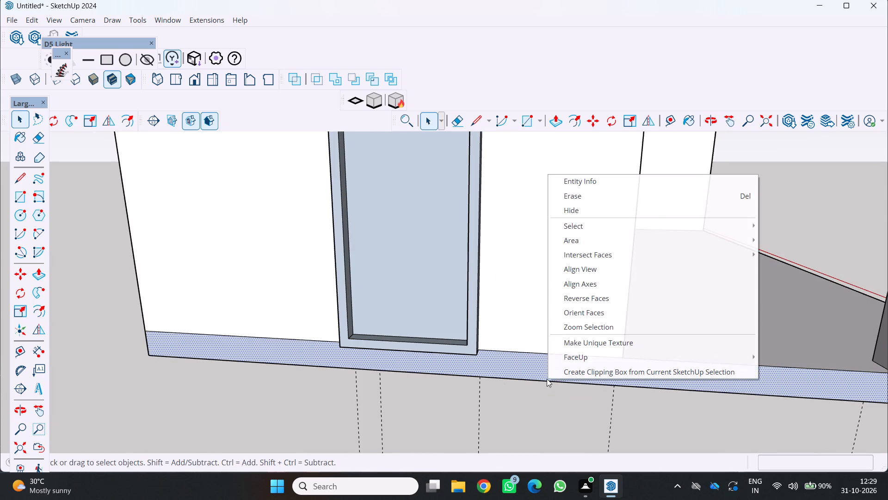
pyautogui.click(603, 300)
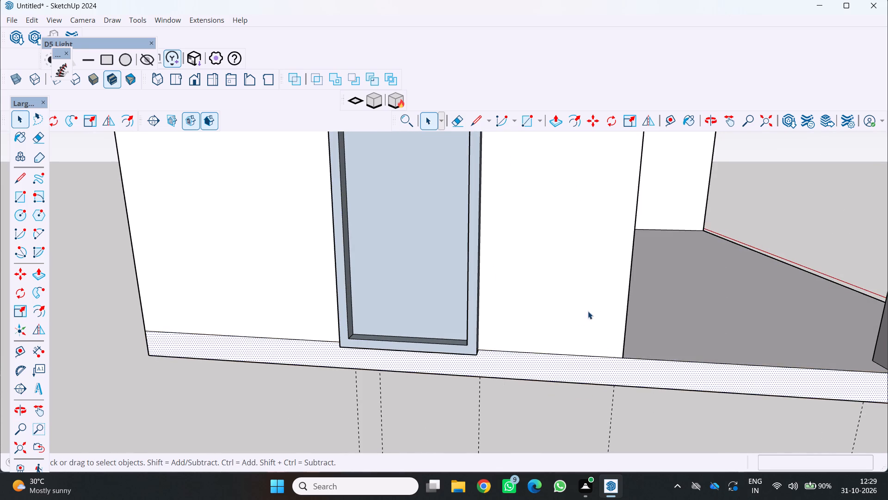
# Reverse the face of the door panel inside the frame on the side wall.
pyautogui.scroll(-3, 584, 319)
pyautogui.moveTo(587, 323); pyautogui.dragTo(586, 347, button='middle')
pyautogui.middleClick(586, 347)
pyautogui.scroll(4, 540, 337)
pyautogui.moveTo(544, 344); pyautogui.dragTo(609, 345, button='middle')
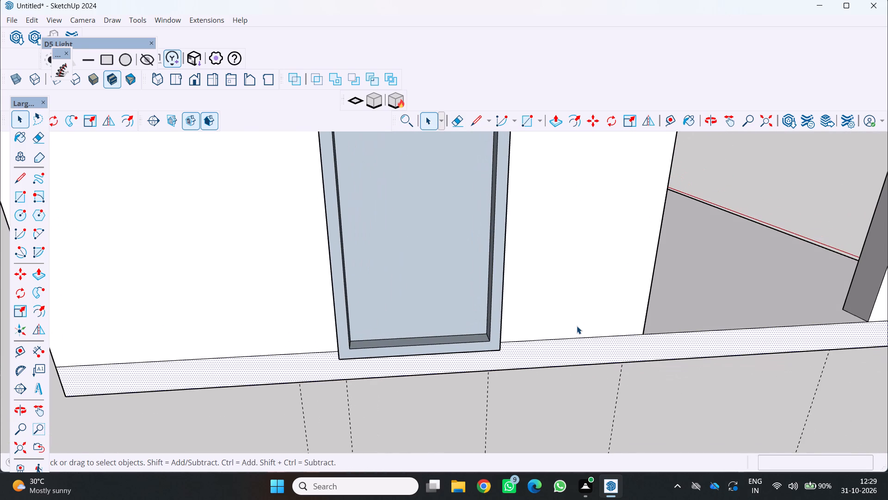
pyautogui.scroll(-4, 575, 327)
pyautogui.scroll(1, 546, 343)
pyautogui.moveTo(546, 343); pyautogui.dragTo(493, 396, button='middle')
pyautogui.scroll(-3, 490, 392)
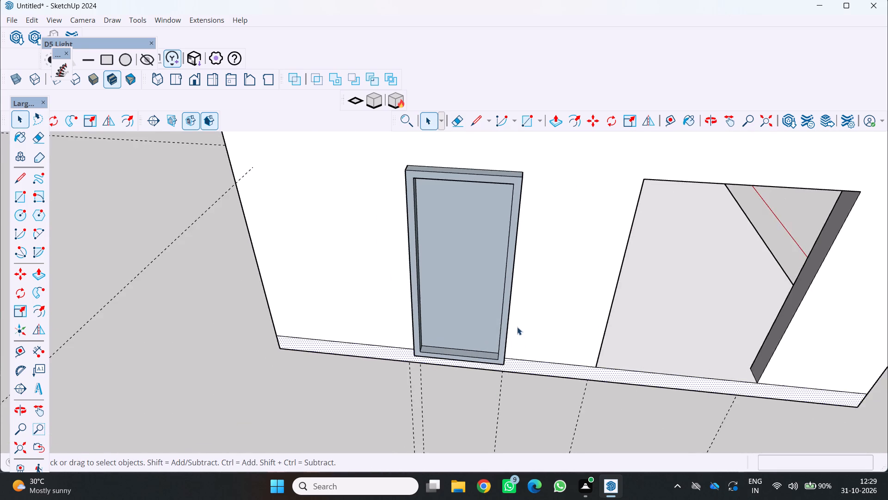
pyautogui.scroll(2, 518, 325)
pyautogui.scroll(-3, 484, 339)
pyautogui.moveTo(524, 297); pyautogui.dragTo(583, 254, button='middle')
pyautogui.scroll(4, 513, 273)
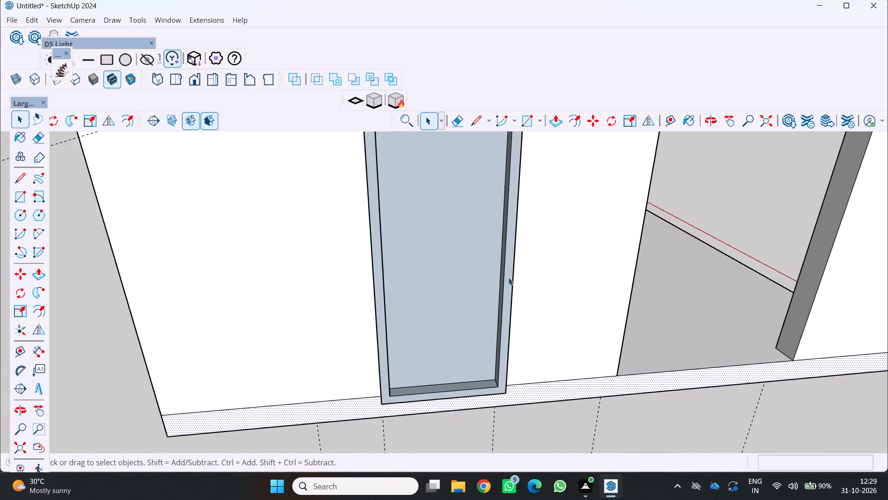
pyautogui.click(475, 301)
pyautogui.rightClick(471, 305)
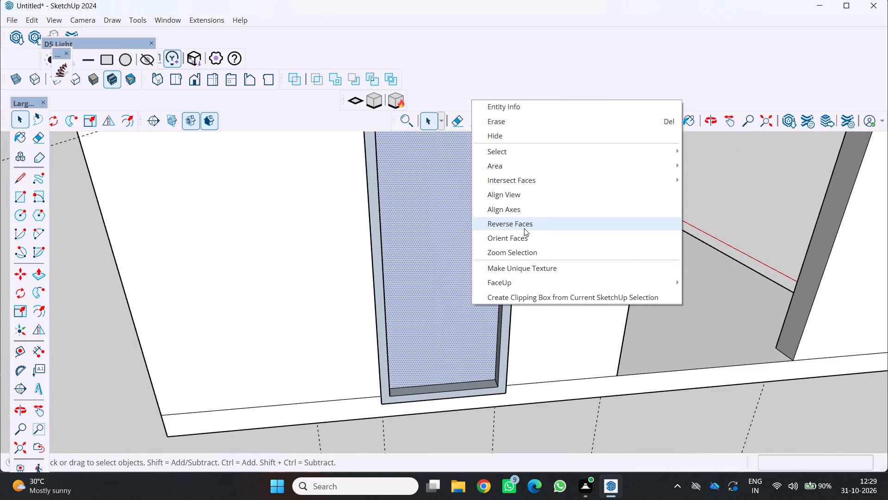
pyautogui.click(524, 228)
# Reverse the front face of the door frame border around the panel.
pyautogui.scroll(-9, 528, 246)
pyautogui.moveTo(529, 279); pyautogui.dragTo(478, 294, button='middle')
pyautogui.scroll(1, 528, 279)
pyautogui.scroll(2, 492, 289)
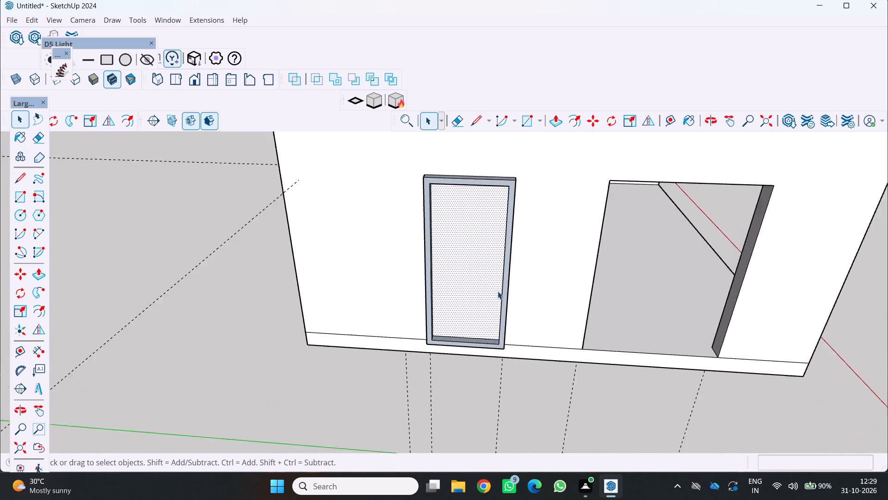
pyautogui.scroll(2, 498, 291)
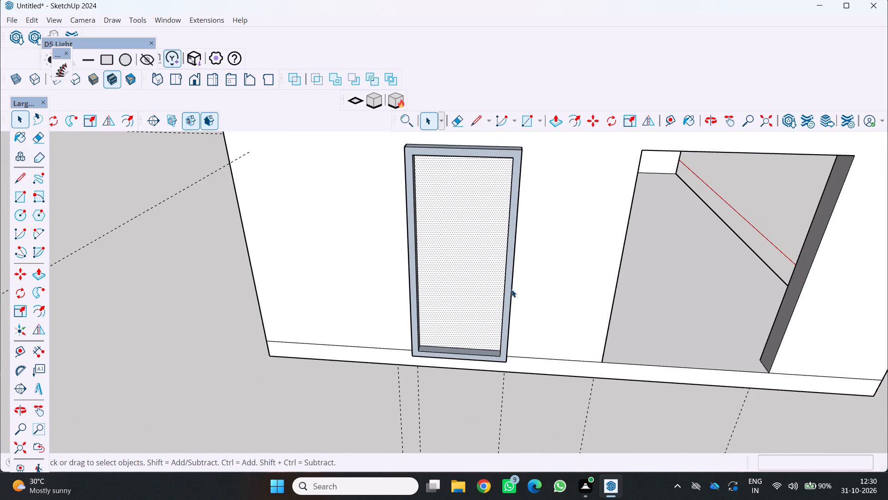
pyautogui.moveTo(515, 278); pyautogui.dragTo(511, 285, button='middle')
pyautogui.middleClick(510, 285)
pyautogui.scroll(-4, 505, 278)
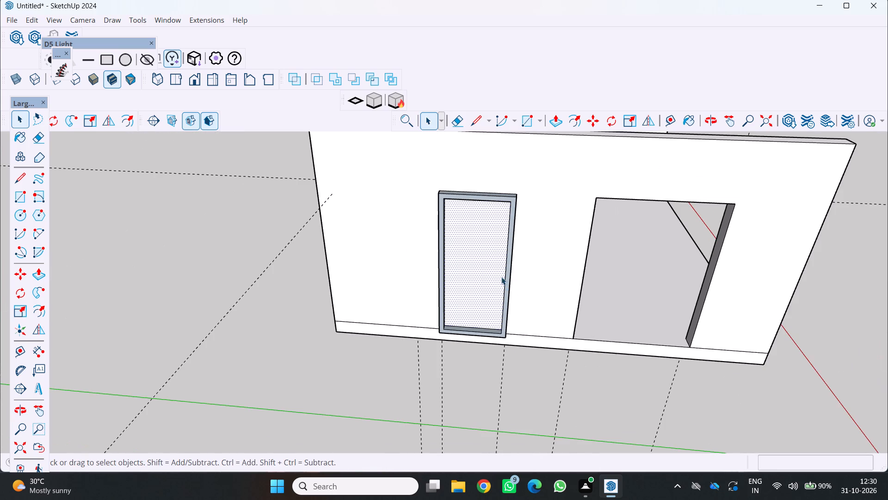
pyautogui.moveTo(462, 249); pyautogui.dragTo(504, 275, button='middle')
pyautogui.scroll(6, 515, 273)
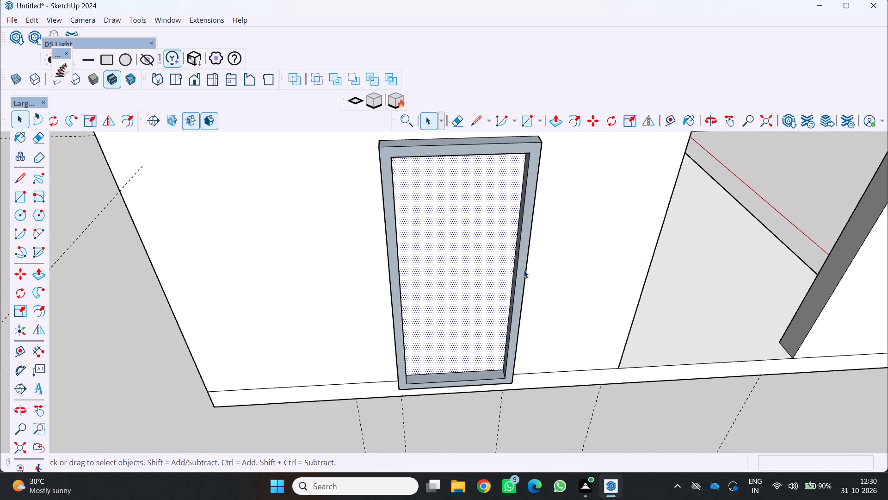
pyautogui.click(524, 270)
pyautogui.rightClick(518, 270)
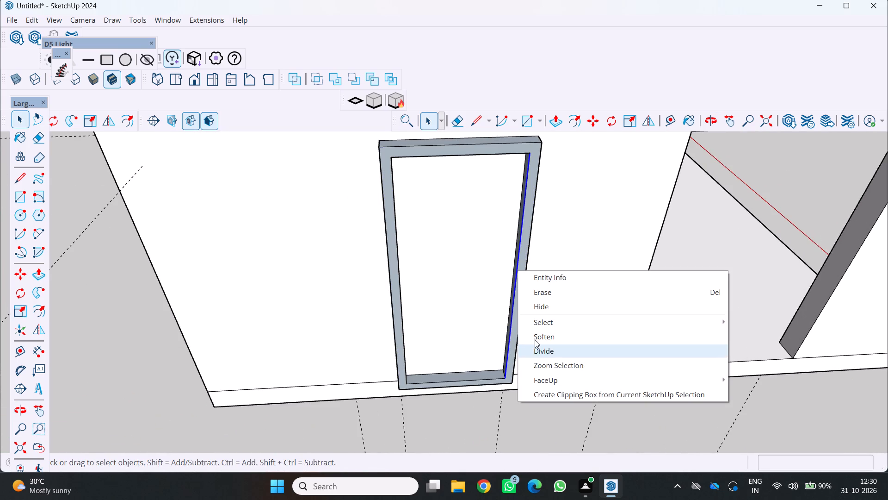
pyautogui.click(529, 252)
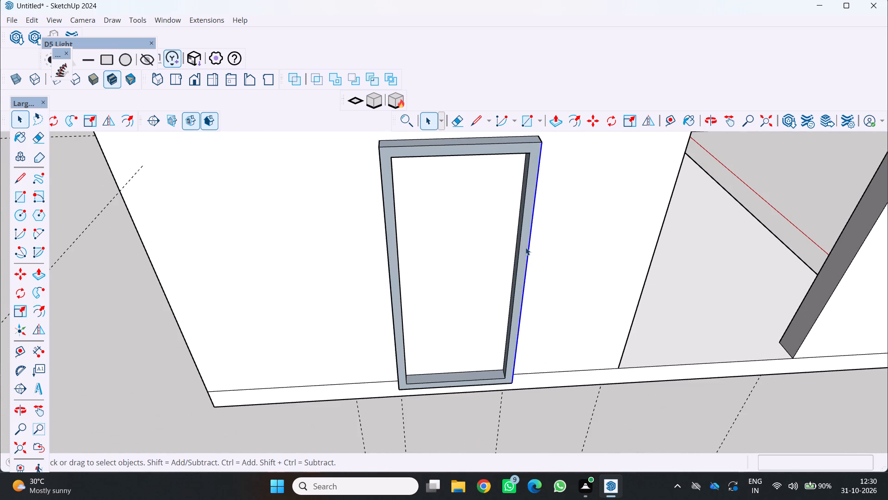
pyautogui.click(525, 247)
pyautogui.rightClick(518, 254)
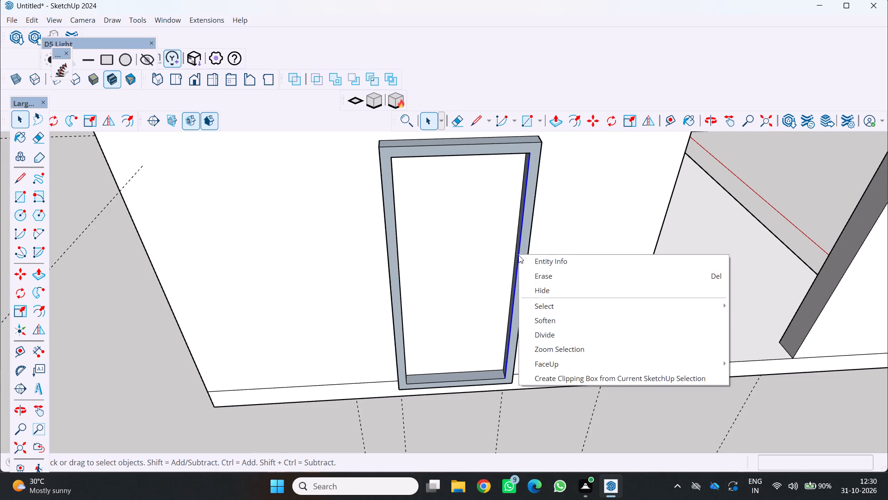
pyautogui.click(528, 242)
pyautogui.scroll(3, 524, 244)
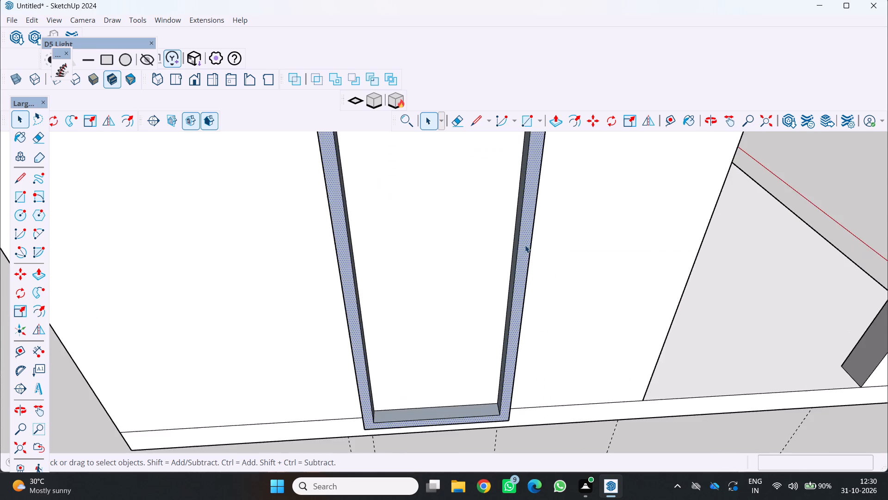
pyautogui.moveTo(524, 248); pyautogui.dragTo(510, 255, button='middle')
pyautogui.scroll(1, 524, 249)
pyautogui.click(513, 268)
pyautogui.rightClick(509, 269)
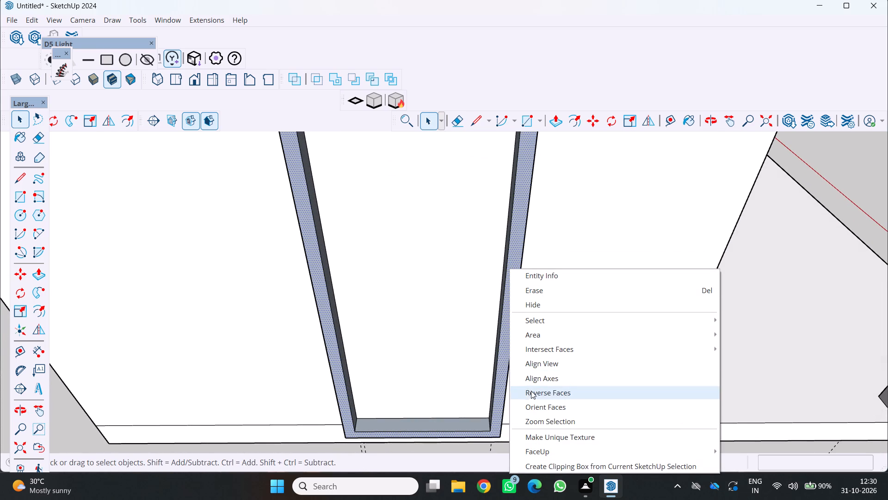
pyautogui.click(531, 391)
# Reverse the inner bottom face of the door frame, along its sill.
pyautogui.scroll(-4, 526, 363)
pyautogui.scroll(2, 445, 348)
pyautogui.moveTo(449, 348); pyautogui.dragTo(517, 281, button='middle')
pyautogui.middleClick(518, 281)
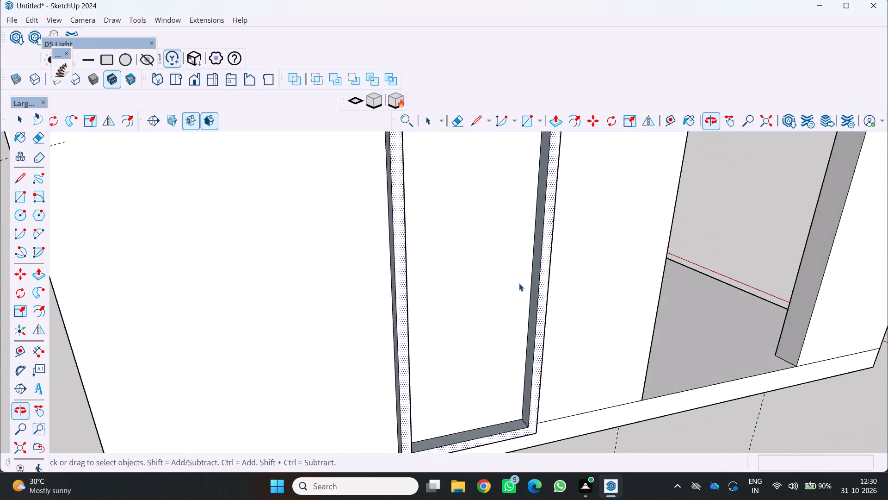
pyautogui.scroll(4, 507, 332)
pyautogui.scroll(-9, 513, 354)
pyautogui.moveTo(517, 331); pyautogui.dragTo(511, 367, button='middle')
pyautogui.scroll(2, 506, 373)
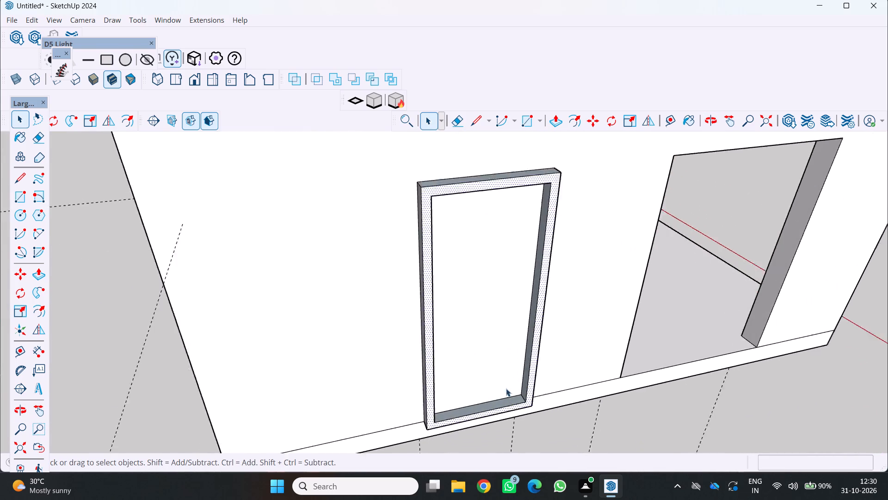
pyautogui.scroll(3, 506, 388)
pyautogui.click(494, 412)
pyautogui.rightClick(494, 410)
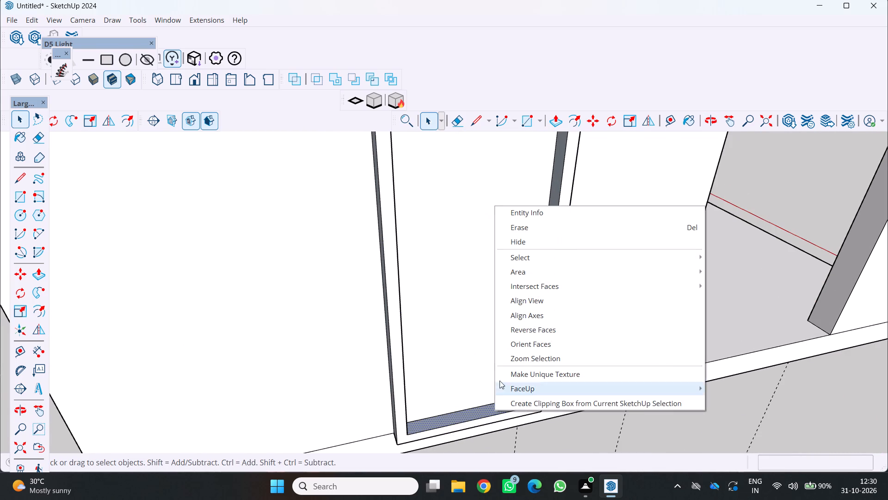
pyautogui.click(518, 333)
# Reverse the door frame's outer side face that faces the nearby building corner.
pyautogui.scroll(-10, 505, 341)
pyautogui.moveTo(451, 358); pyautogui.dragTo(514, 369, button='middle')
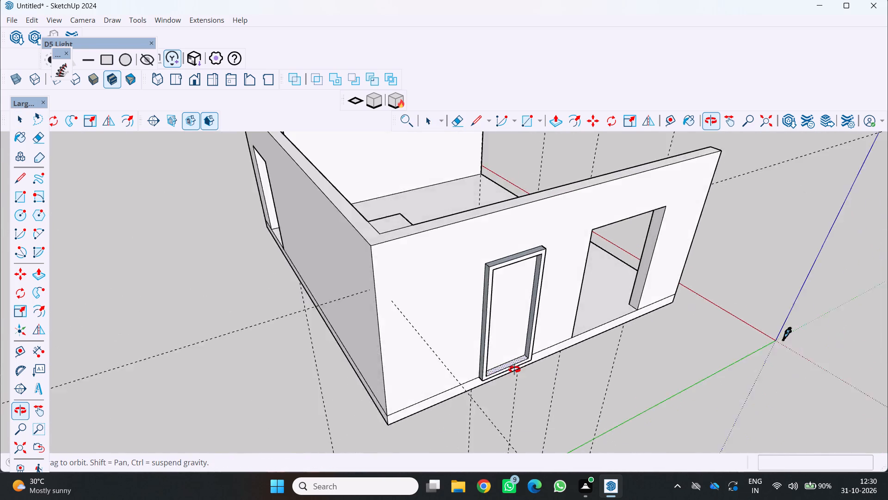
pyautogui.moveTo(514, 369); pyautogui.dragTo(530, 356, button='middle')
pyautogui.scroll(5, 494, 285)
pyautogui.moveTo(508, 281); pyautogui.dragTo(544, 299, button='middle')
pyautogui.scroll(3, 518, 270)
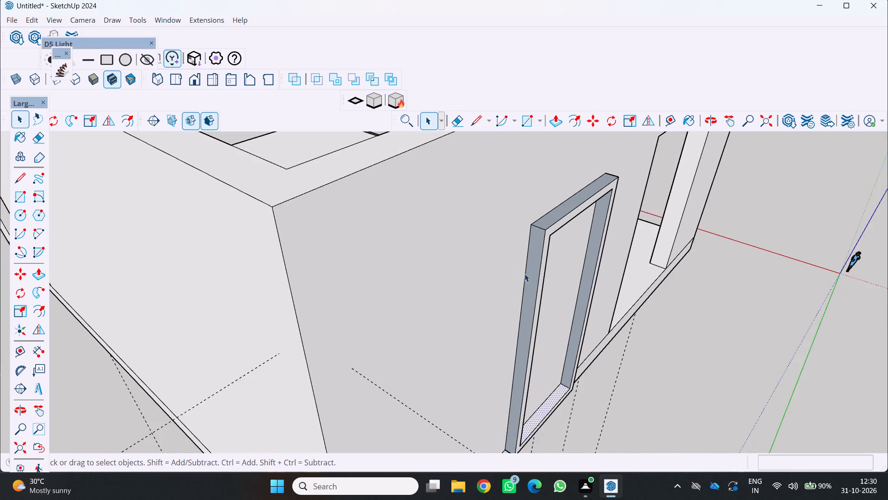
pyautogui.moveTo(524, 275); pyautogui.dragTo(546, 281, button='middle')
pyautogui.scroll(4, 546, 281)
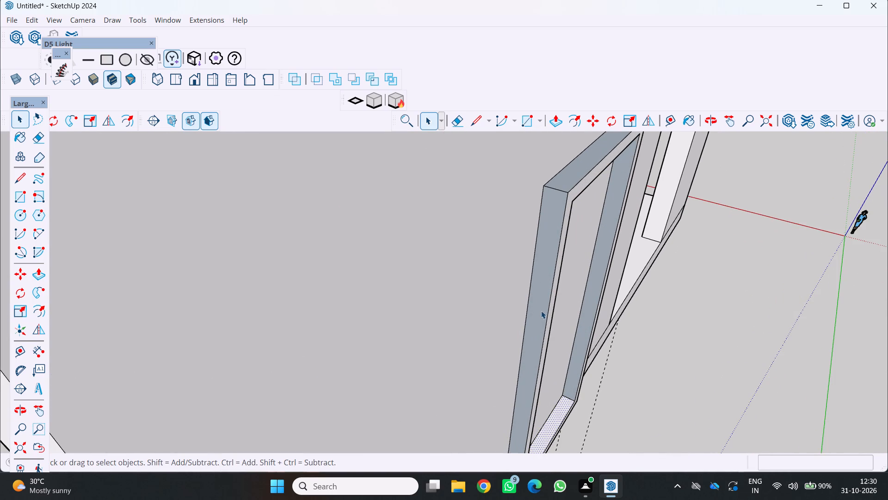
pyautogui.rightClick(540, 311)
pyautogui.click(560, 234)
# Reverse the door frame's inner side face on the jamb nearer the large wall opening.
pyautogui.scroll(-9, 537, 245)
pyautogui.moveTo(543, 272); pyautogui.dragTo(488, 298, button='middle')
pyautogui.middleClick(488, 298)
pyautogui.scroll(2, 555, 292)
pyautogui.moveTo(578, 300); pyautogui.dragTo(536, 274, button='middle')
pyautogui.middleClick(536, 274)
pyautogui.scroll(4, 547, 307)
pyautogui.moveTo(560, 330); pyautogui.dragTo(593, 326, button='middle')
pyautogui.scroll(3, 548, 324)
pyautogui.moveTo(555, 329); pyautogui.dragTo(623, 316, button='middle')
pyautogui.middleClick(624, 315)
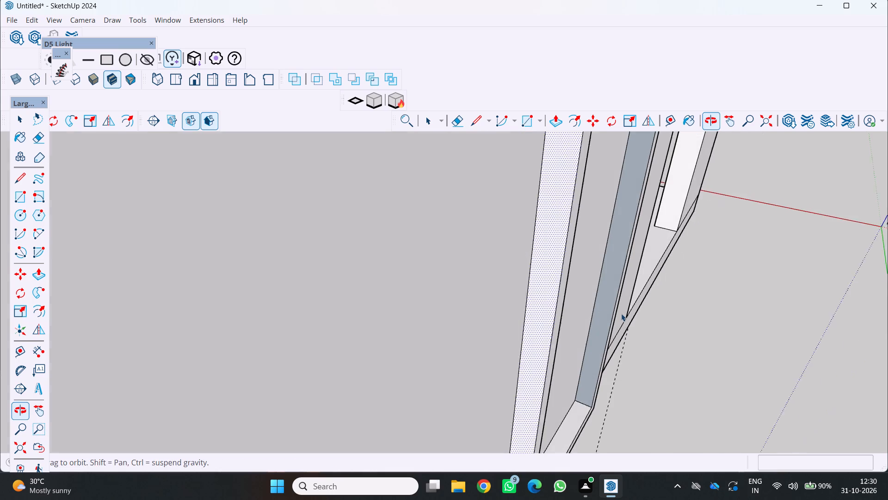
pyautogui.scroll(2, 580, 320)
pyautogui.click(604, 327)
pyautogui.rightClick(600, 326)
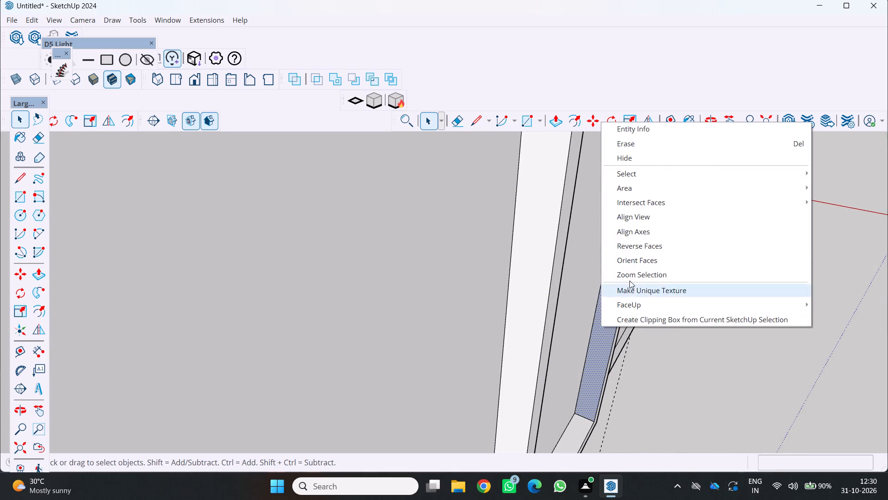
pyautogui.moveTo(639, 249); pyautogui.dragTo(634, 250)
# Reverse the top outer face of the door frame.
pyautogui.scroll(-11, 601, 278)
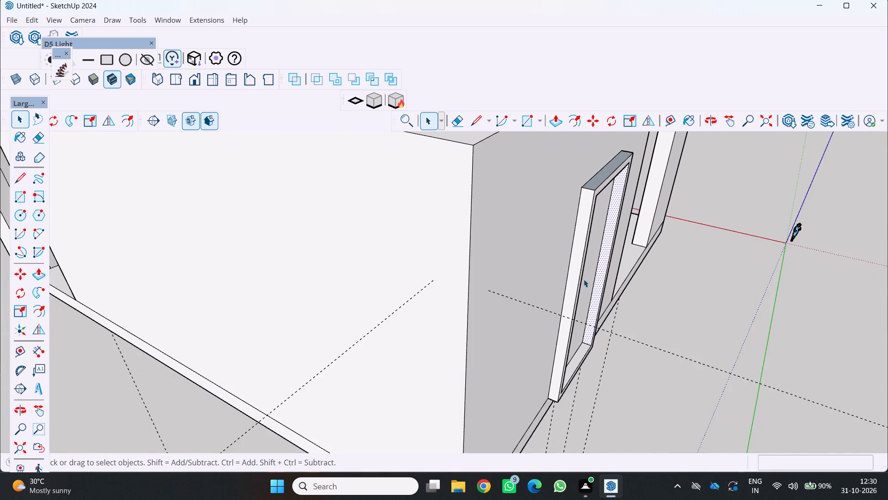
pyautogui.moveTo(583, 285); pyautogui.dragTo(506, 310, button='middle')
pyautogui.scroll(-5, 552, 275)
pyautogui.moveTo(550, 275); pyautogui.dragTo(481, 338, button='middle')
pyautogui.scroll(3, 530, 313)
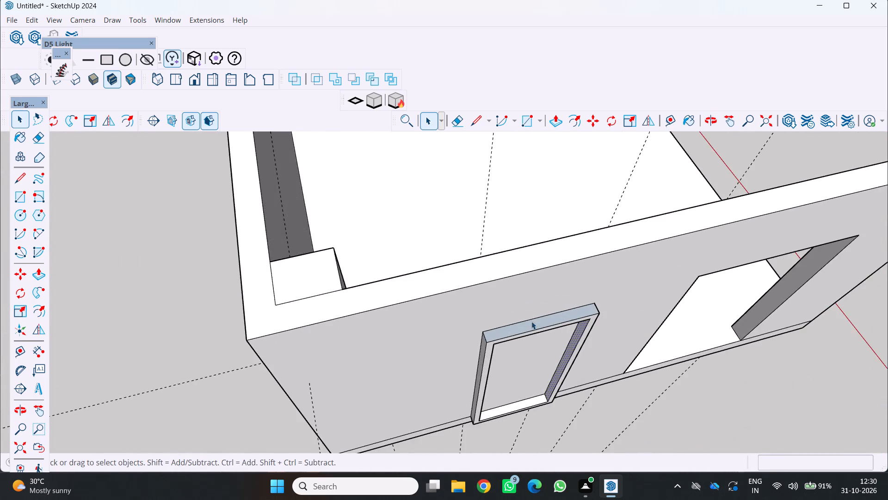
pyautogui.scroll(2, 531, 321)
pyautogui.click(525, 328)
pyautogui.rightClick(519, 330)
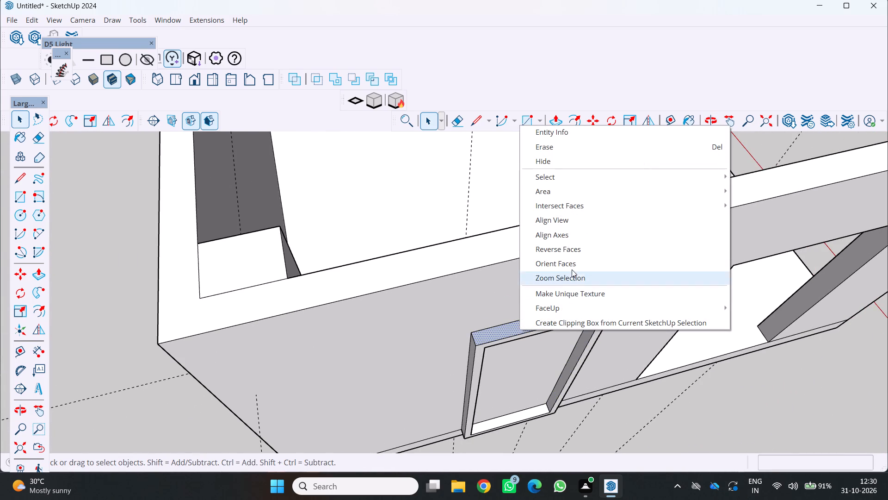
pyautogui.click(581, 252)
# Examine the door frame and side wall from the front to check the face orientation.
pyautogui.scroll(-8, 521, 296)
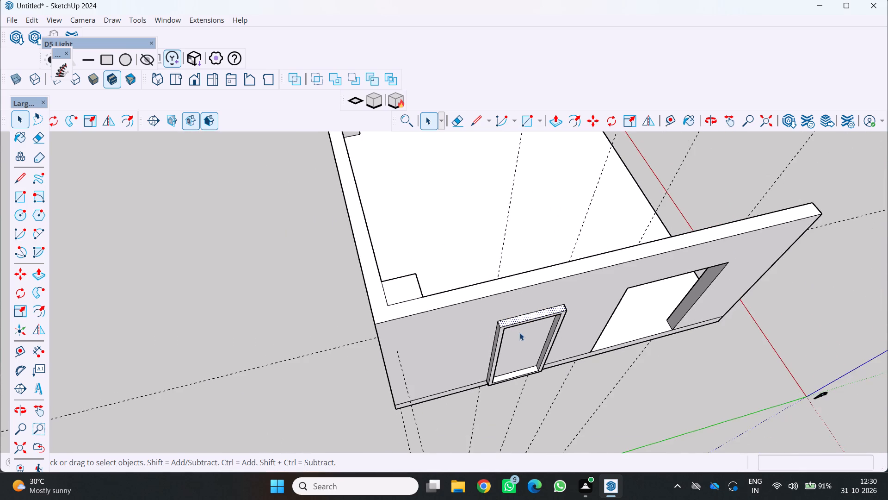
pyautogui.moveTo(521, 336); pyautogui.dragTo(516, 292, button='middle')
pyautogui.scroll(4, 545, 332)
pyautogui.moveTo(549, 337); pyautogui.dragTo(527, 294, button='middle')
pyautogui.scroll(-2, 525, 306)
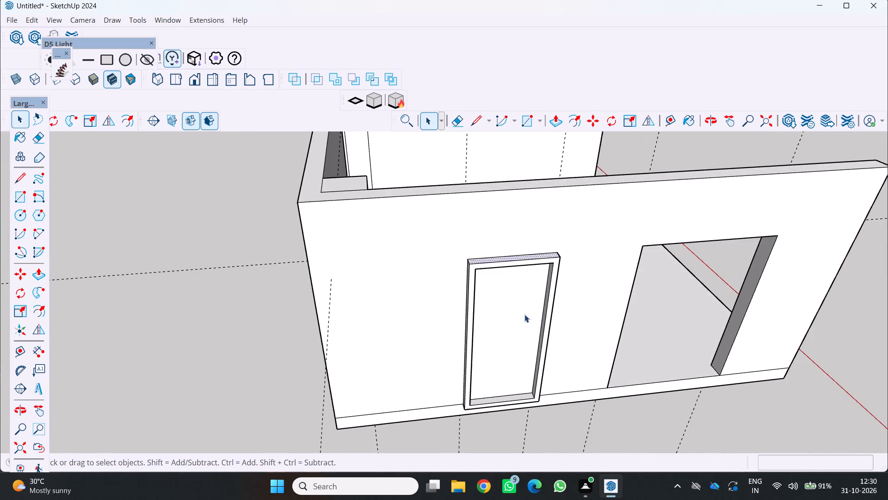
pyautogui.scroll(-1, 524, 314)
pyautogui.moveTo(519, 315); pyautogui.dragTo(493, 280, button='middle')
pyautogui.middleClick(493, 280)
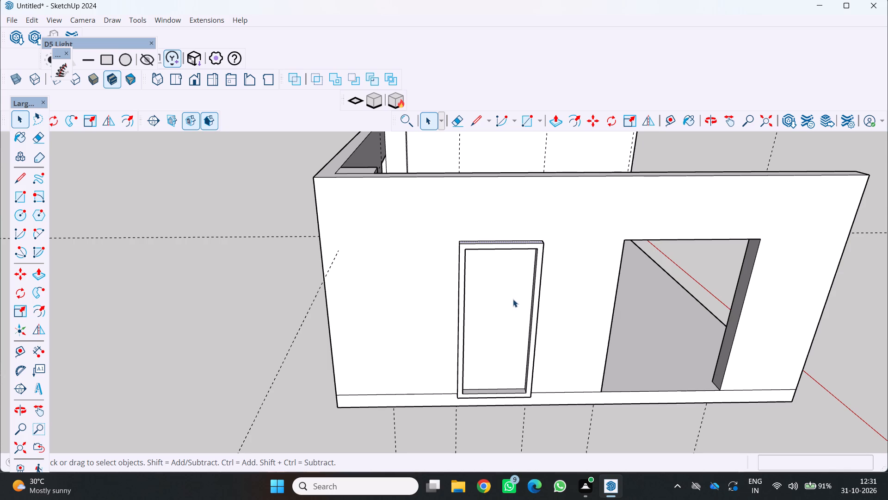
# Activate the Paint Bucket tool and remove the Shadows section from the Default Tray.
pyautogui.press('b')
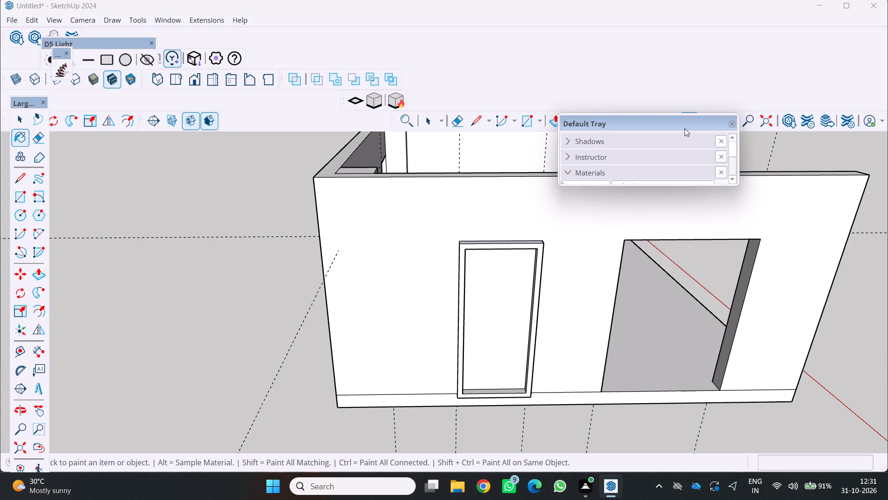
pyautogui.click(633, 140)
pyautogui.scroll(-5, 655, 170)
pyautogui.scroll(3, 643, 169)
pyautogui.scroll(2, 567, 162)
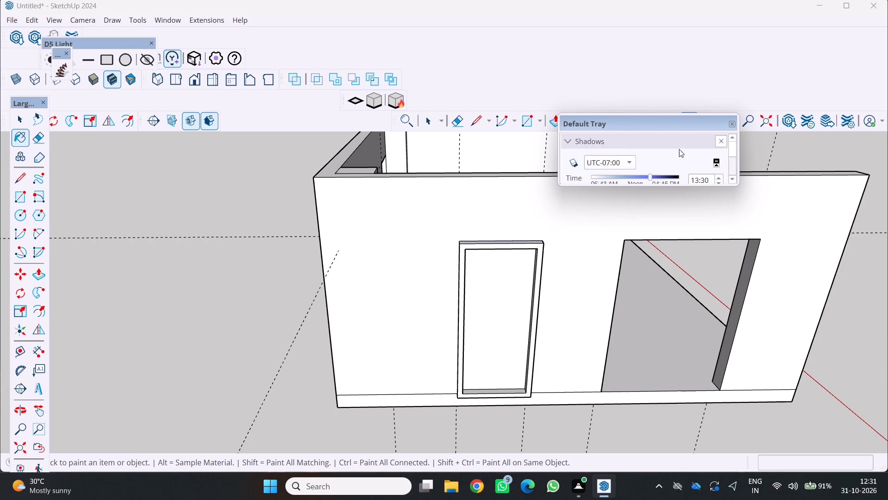
pyautogui.click(719, 140)
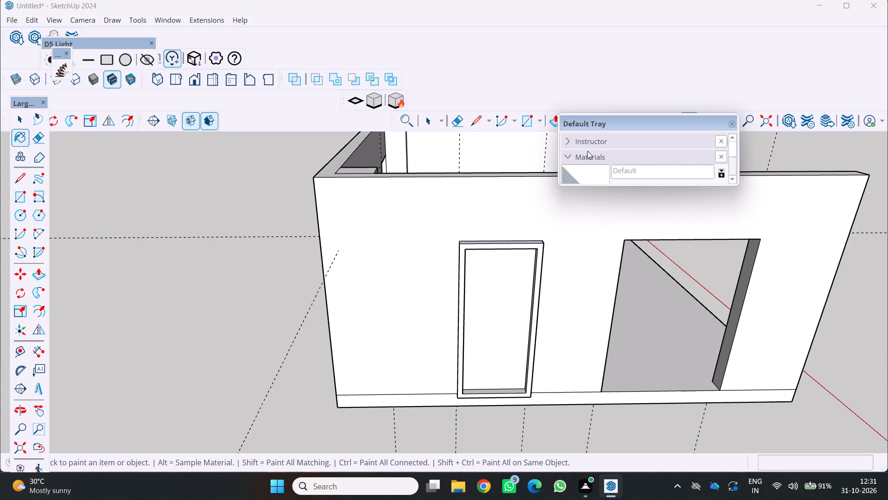
# Switch the material library to the Stone collection.
pyautogui.click(670, 159)
pyautogui.click(669, 158)
pyautogui.scroll(-2, 654, 175)
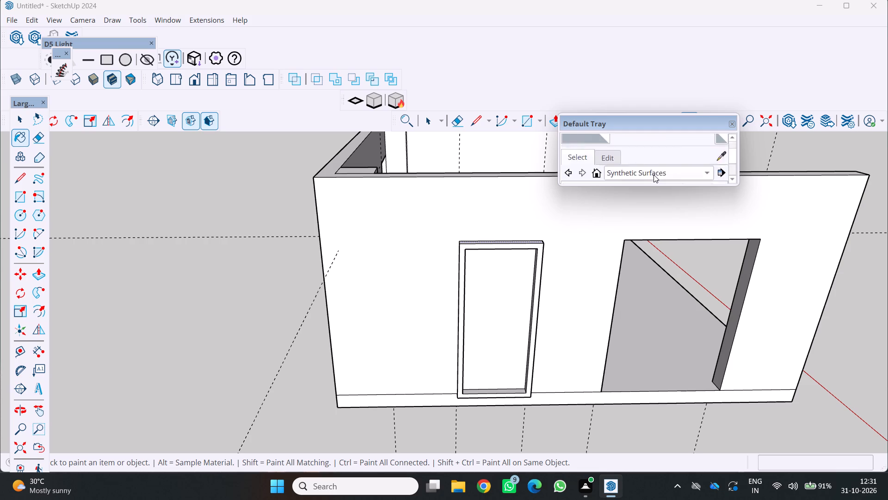
pyautogui.scroll(-3, 654, 175)
pyautogui.scroll(1, 716, 143)
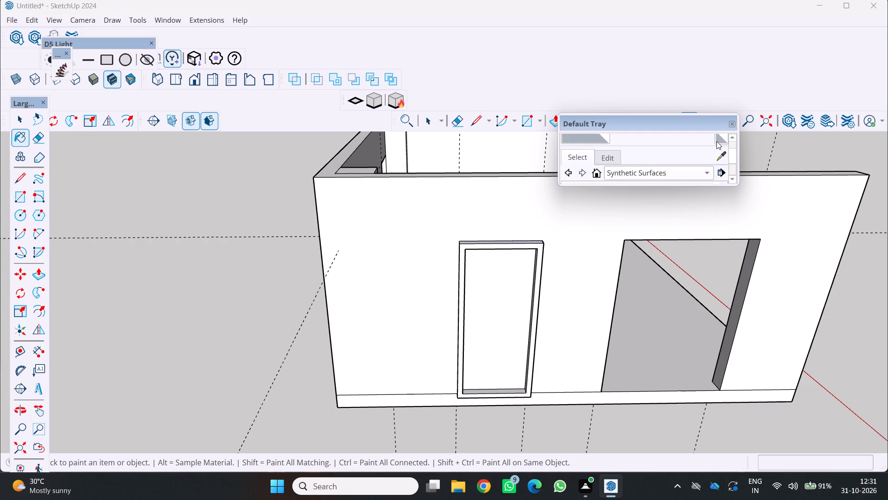
pyautogui.scroll(-1, 715, 147)
pyautogui.click(720, 139)
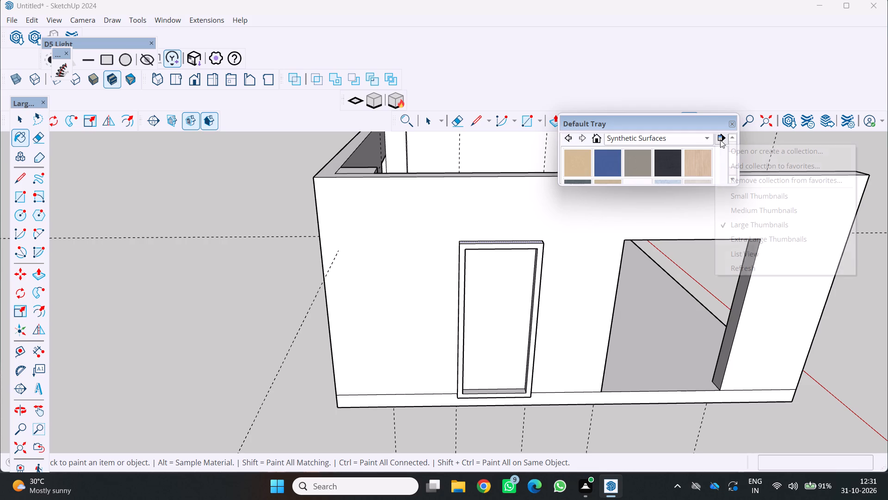
pyautogui.click(697, 138)
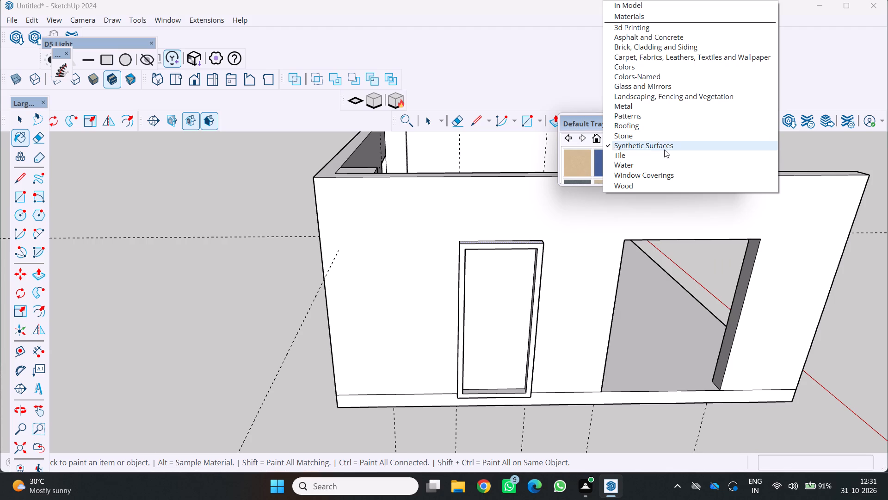
pyautogui.click(676, 138)
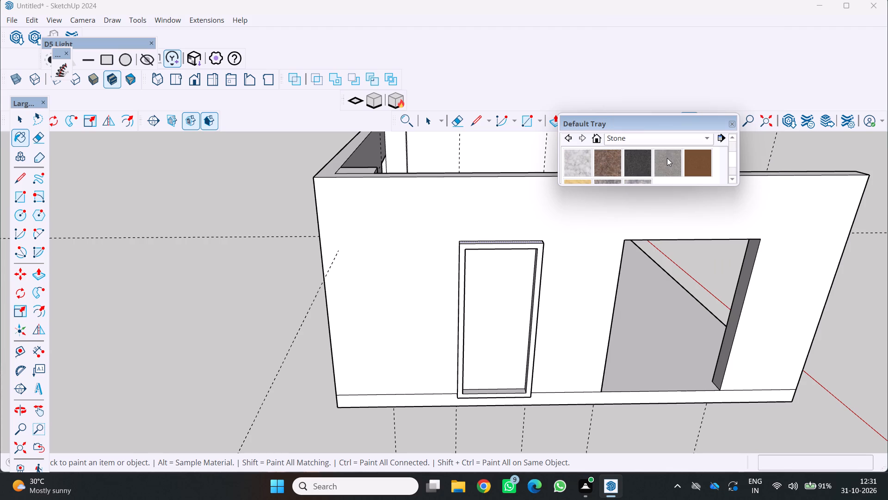
# Browse the Stone, Synthetic Surfaces and Tile material collections for a suitable material.
pyautogui.scroll(-8, 668, 156)
pyautogui.scroll(3, 655, 174)
pyautogui.scroll(-2, 669, 170)
pyautogui.click(699, 140)
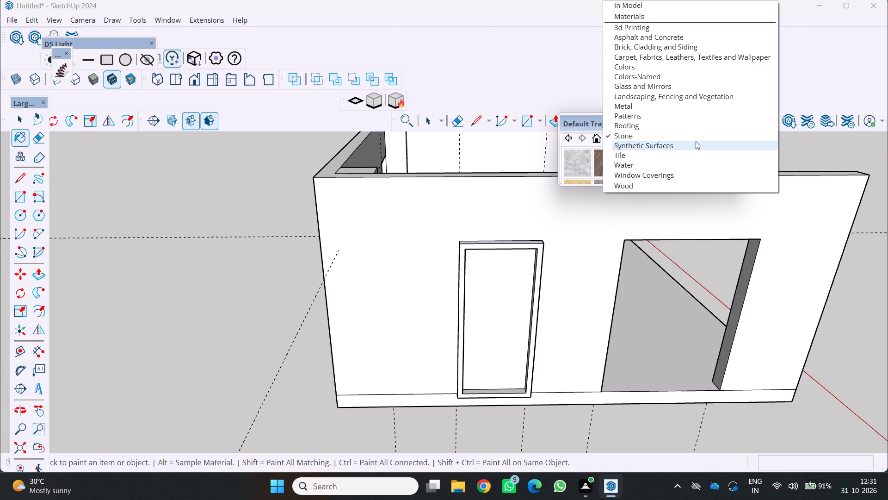
pyautogui.click(684, 148)
pyautogui.scroll(-6, 677, 164)
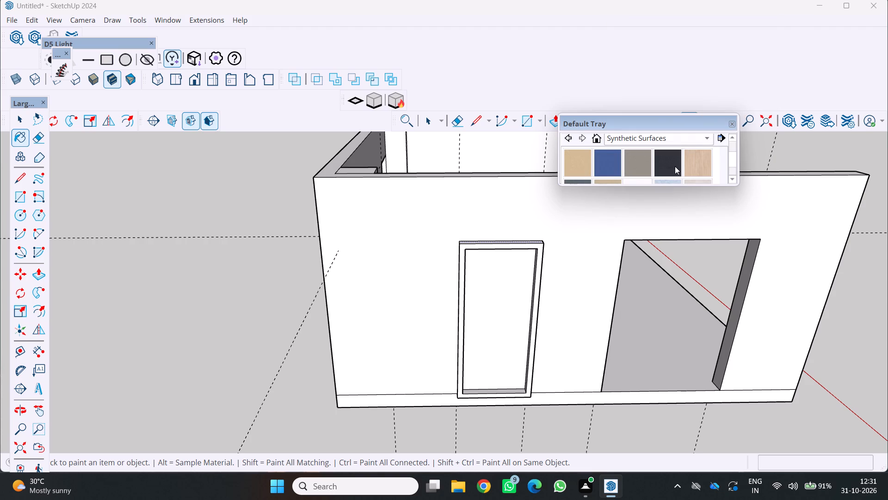
pyautogui.scroll(-6, 675, 166)
pyautogui.click(691, 140)
pyautogui.click(669, 155)
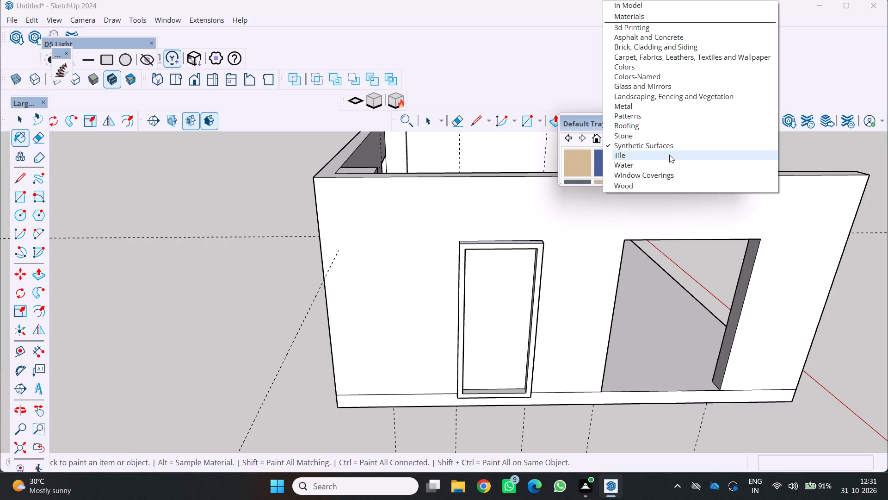
pyautogui.scroll(-7, 666, 171)
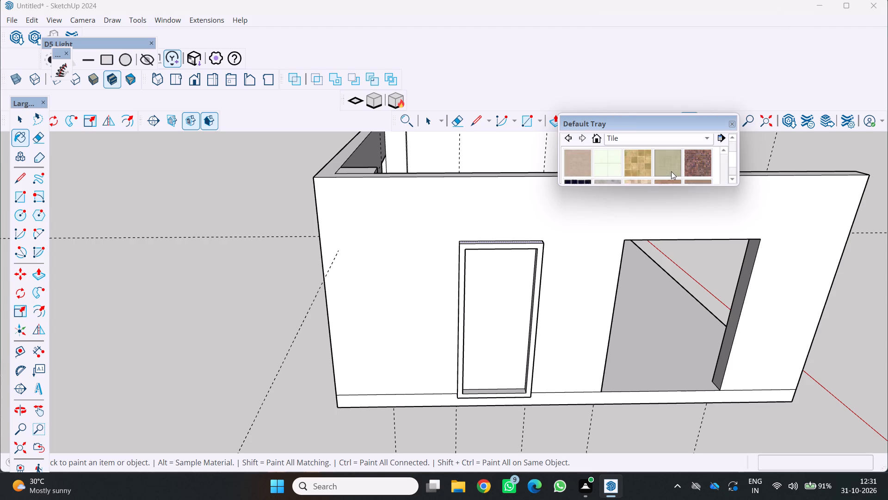
pyautogui.scroll(-7, 671, 171)
pyautogui.scroll(6, 672, 162)
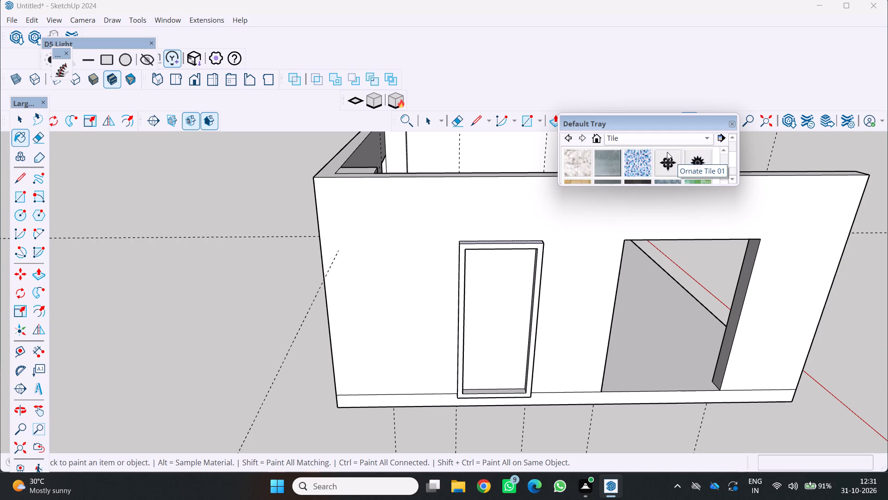
# Browse the Water, Wood and Window Coverings material collections for a suitable material.
pyautogui.click(698, 137)
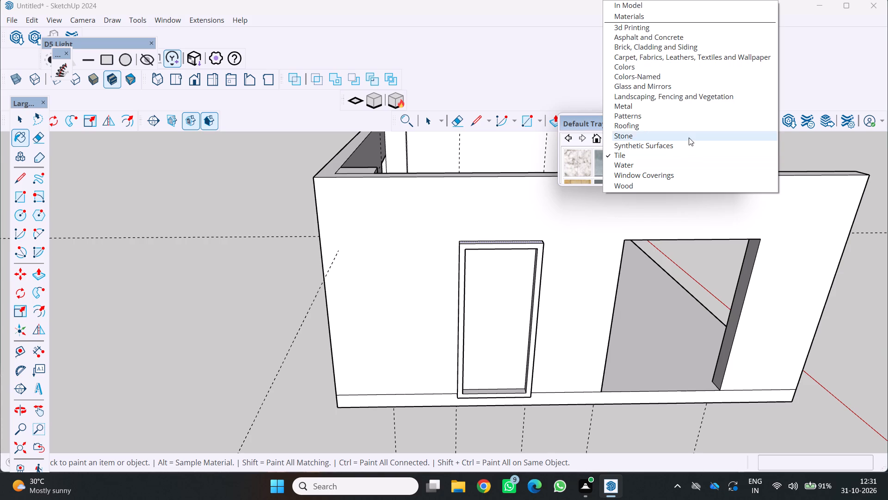
pyautogui.click(672, 165)
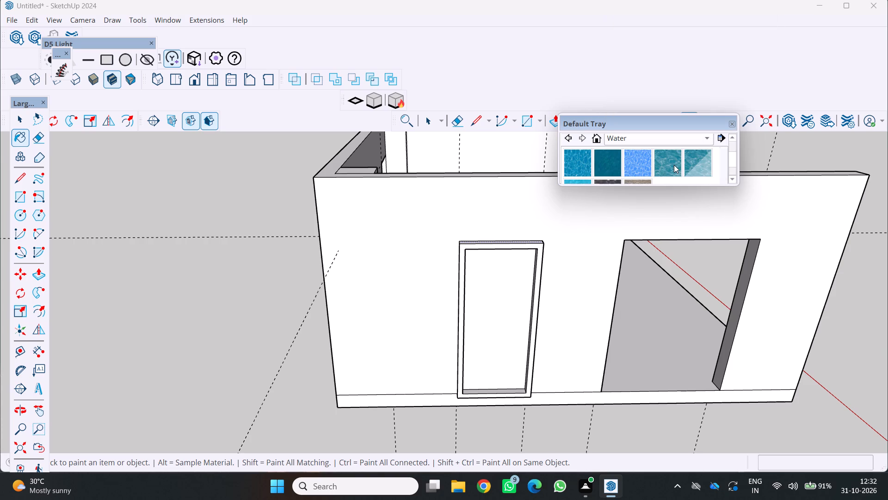
pyautogui.scroll(-10, 676, 167)
pyautogui.click(701, 140)
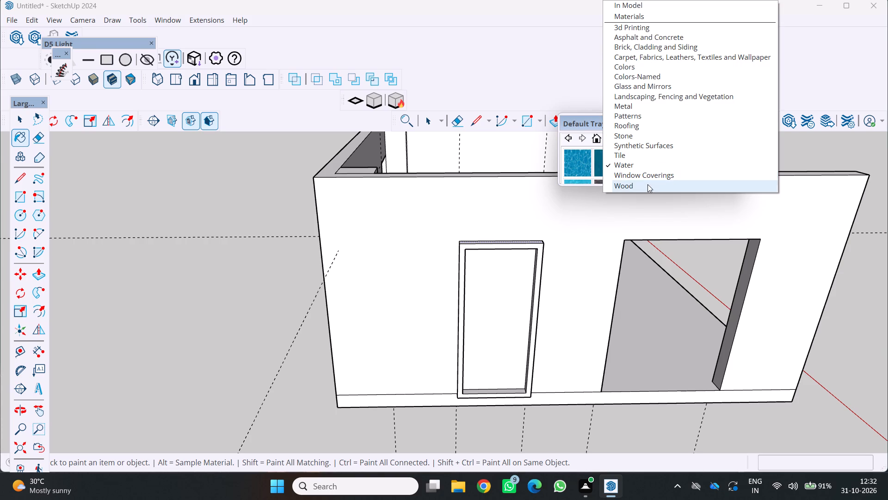
pyautogui.click(647, 187)
pyautogui.scroll(-3, 654, 168)
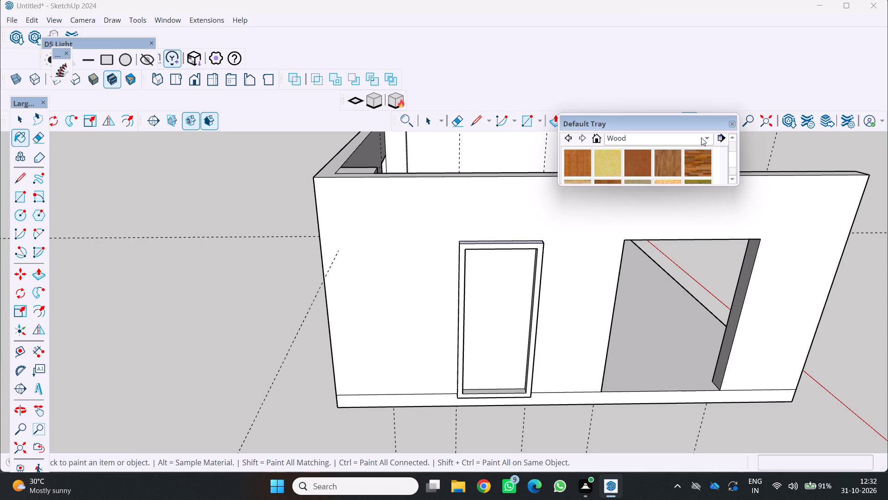
pyautogui.click(701, 137)
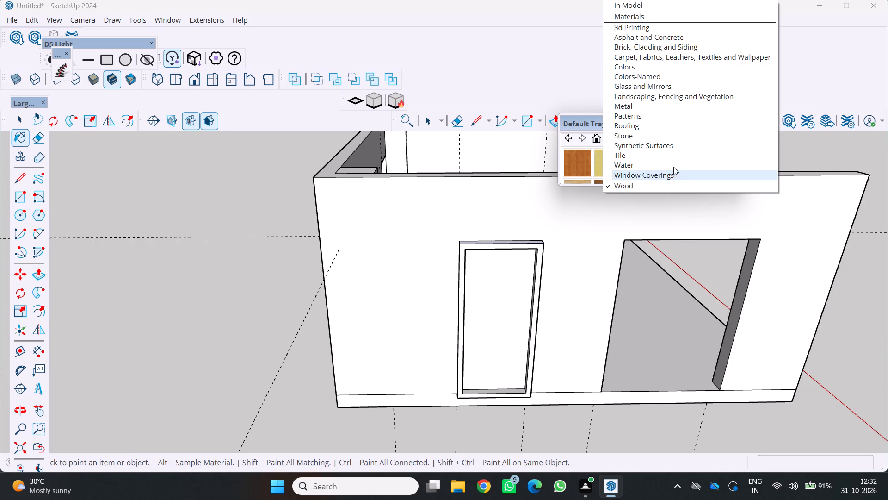
pyautogui.click(669, 170)
pyautogui.scroll(-3, 674, 164)
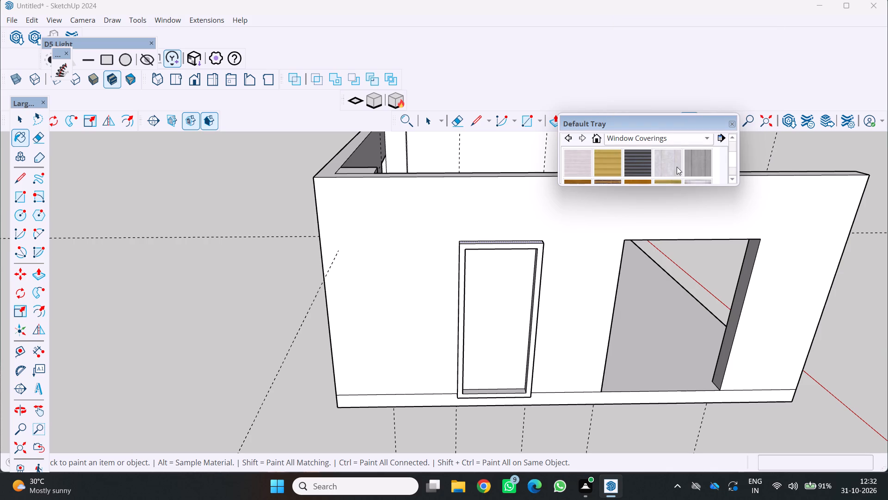
pyautogui.click(698, 135)
pyautogui.click(672, 163)
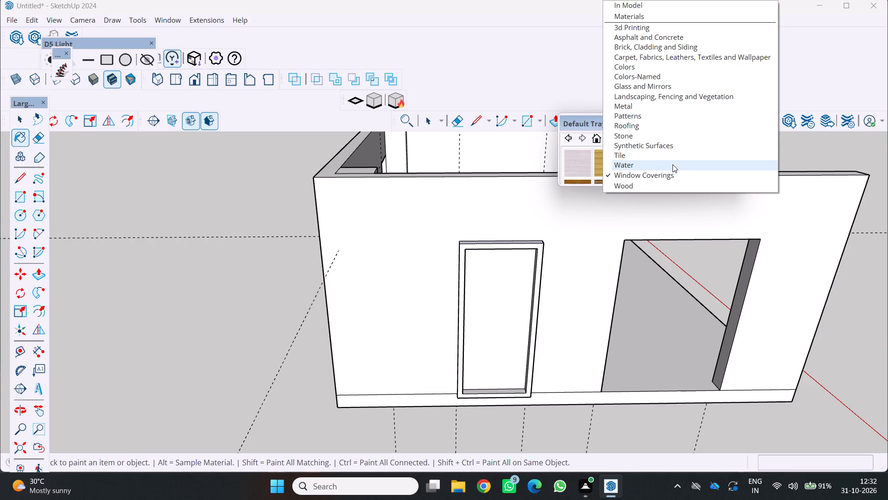
pyautogui.scroll(-3, 679, 162)
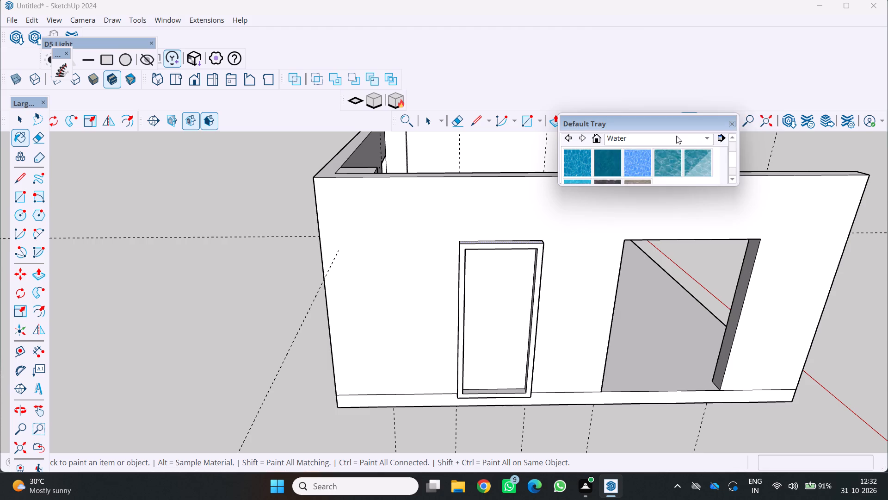
# Look through the Tile, Synthetic Surfaces and Stone material collections again.
pyautogui.click(676, 136)
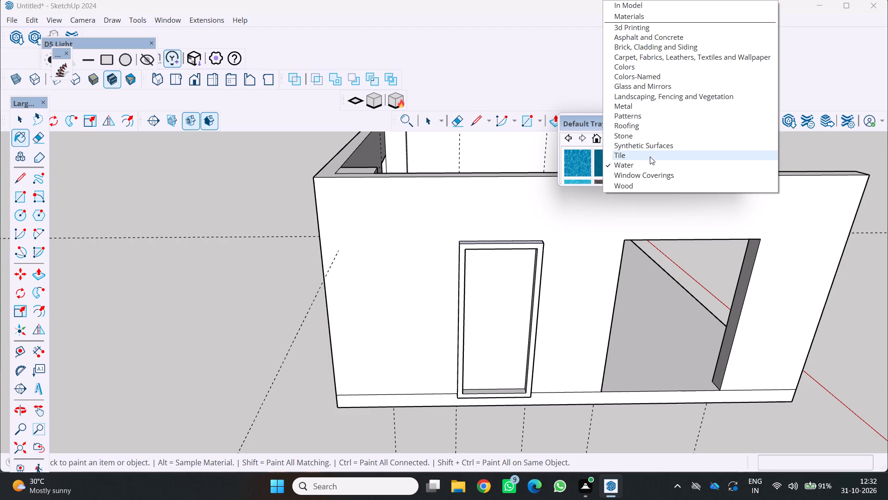
pyautogui.click(650, 156)
pyautogui.click(689, 139)
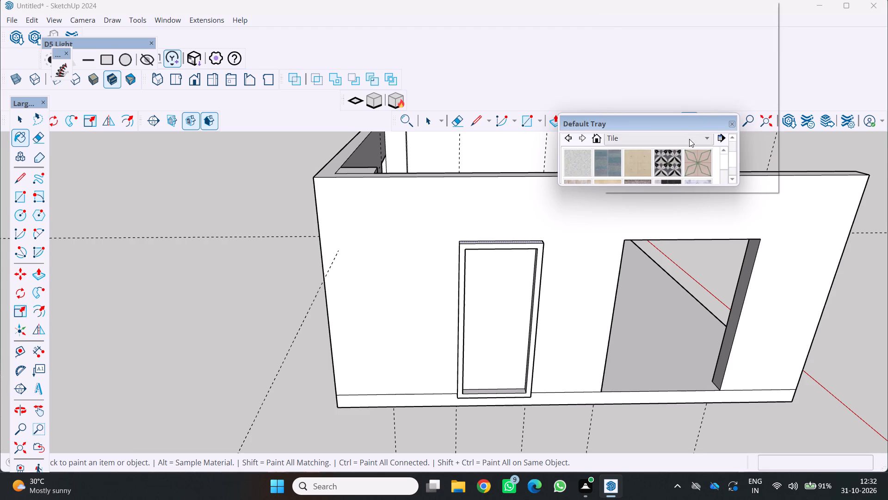
pyautogui.click(675, 148)
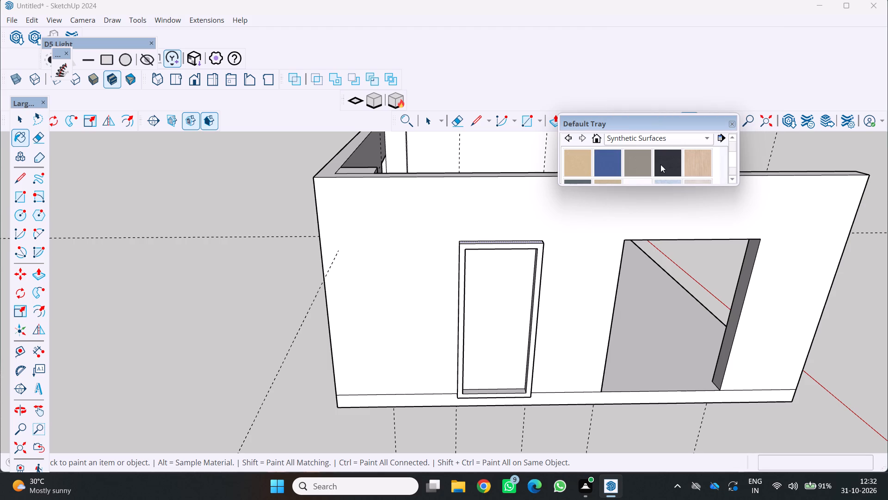
pyautogui.scroll(-6, 659, 170)
pyautogui.click(707, 136)
pyautogui.click(690, 139)
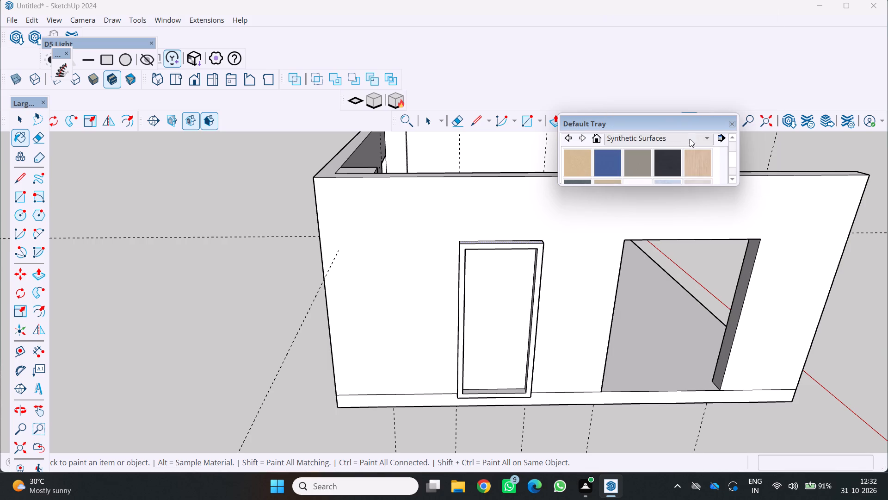
# Open the Glass and Mirrors material collection and examine its glass materials.
pyautogui.click(690, 139)
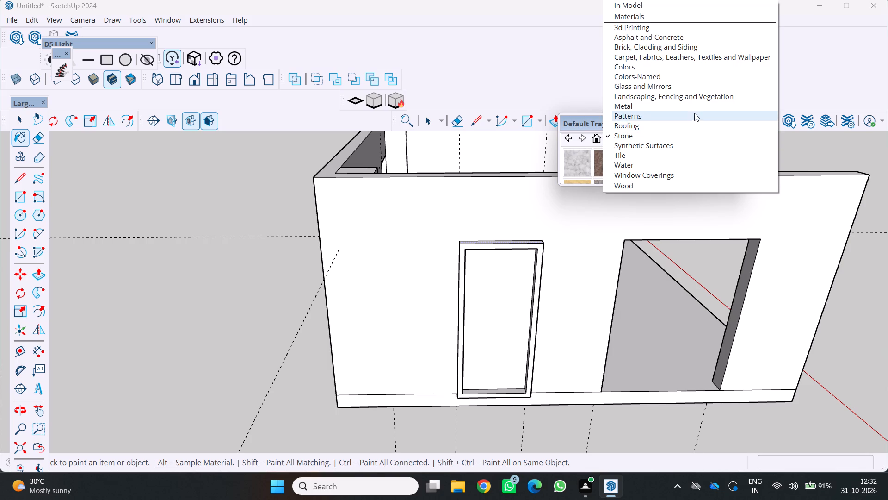
pyautogui.click(713, 84)
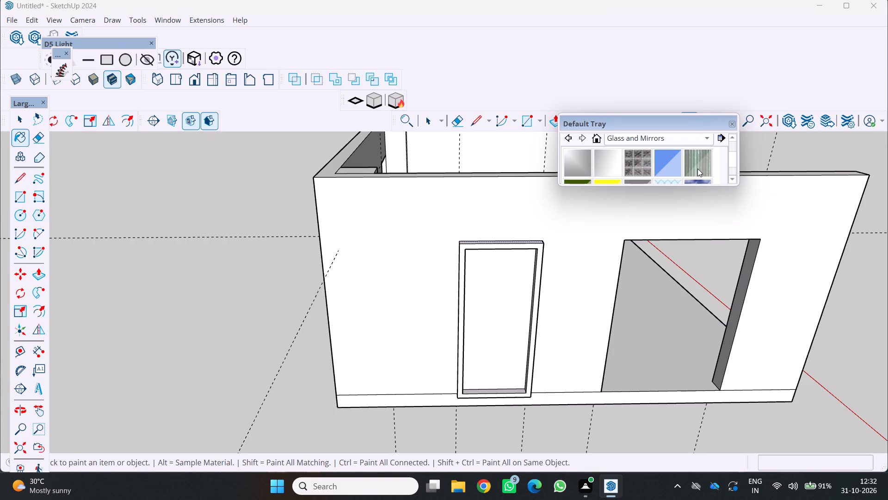
pyautogui.scroll(-6, 693, 180)
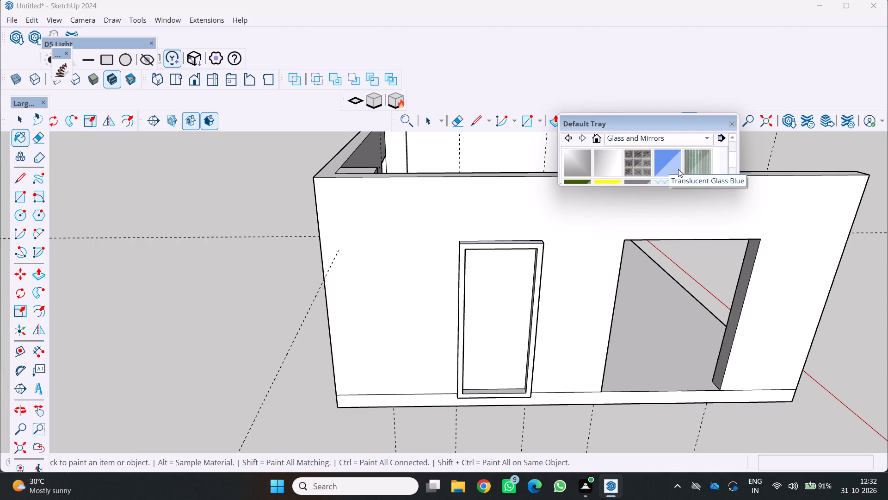
pyautogui.scroll(-6, 687, 167)
pyautogui.scroll(-3, 609, 179)
pyautogui.scroll(-3, 647, 157)
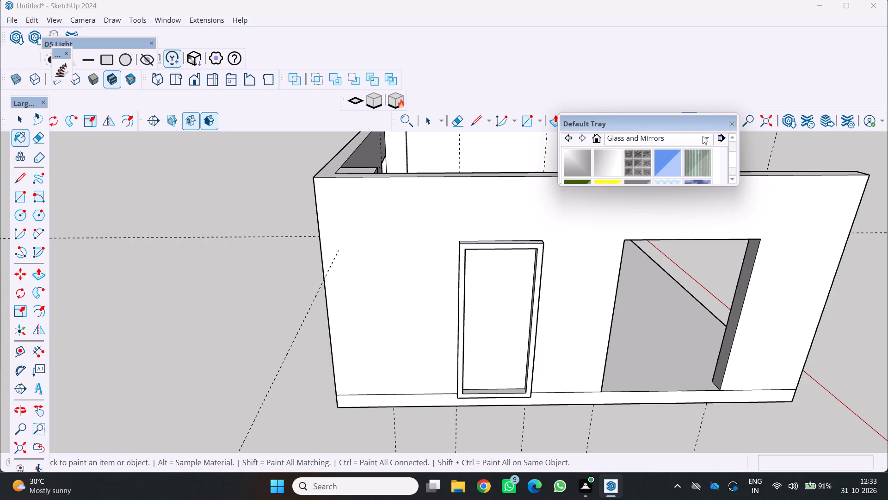
# Switch the material library to the Colors collection.
pyautogui.click(698, 141)
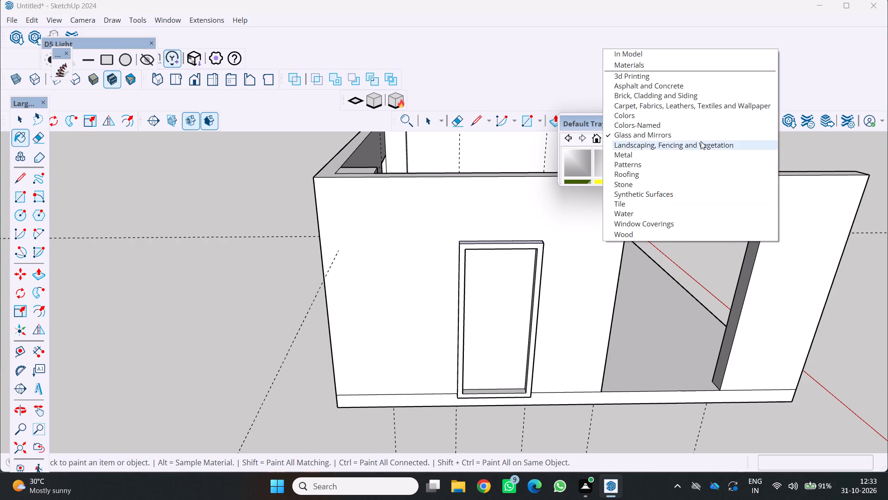
pyautogui.click(690, 114)
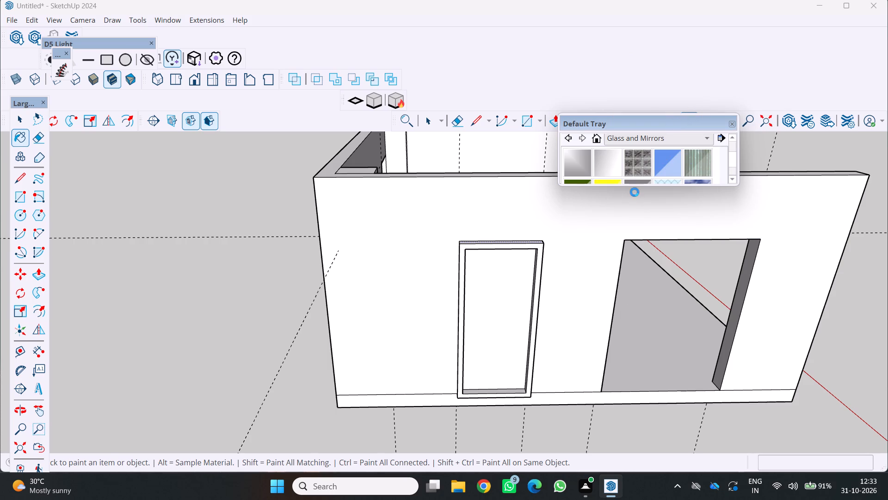
# Look through the Colors collection down to its last swatch for a suitable paint color.
pyautogui.scroll(-3, 665, 161)
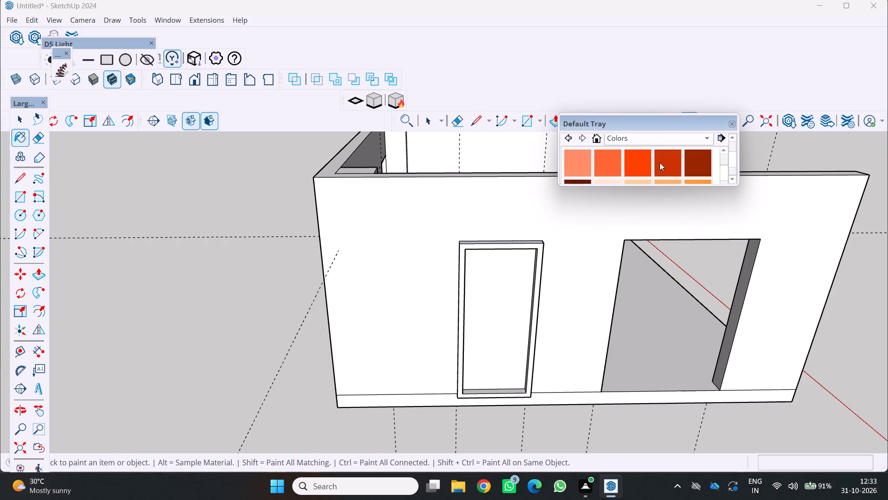
pyautogui.scroll(-7, 660, 163)
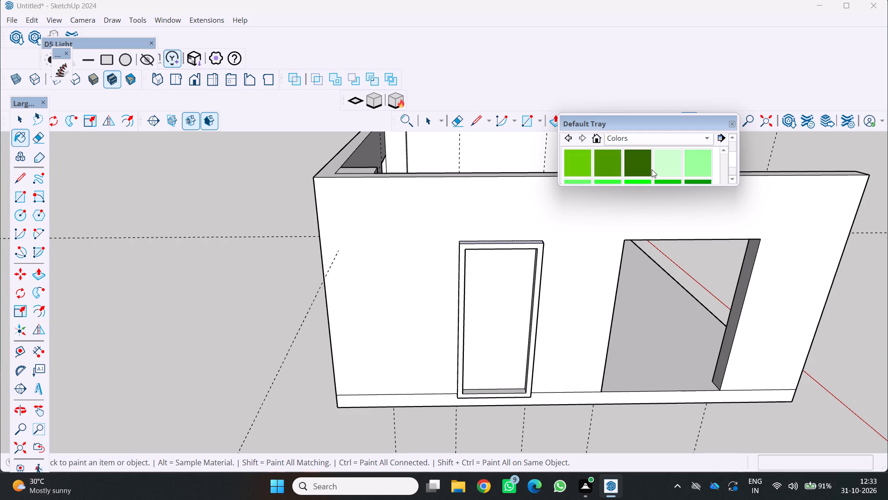
pyautogui.scroll(-6, 652, 169)
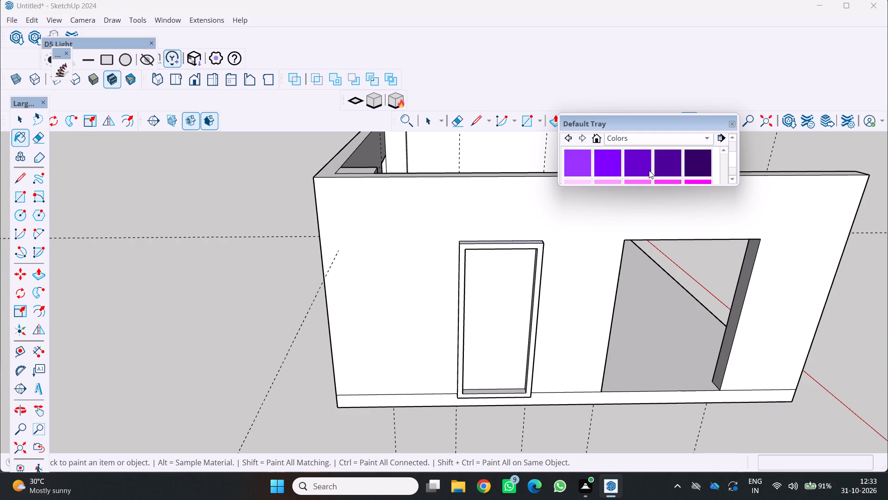
pyautogui.scroll(-6, 648, 170)
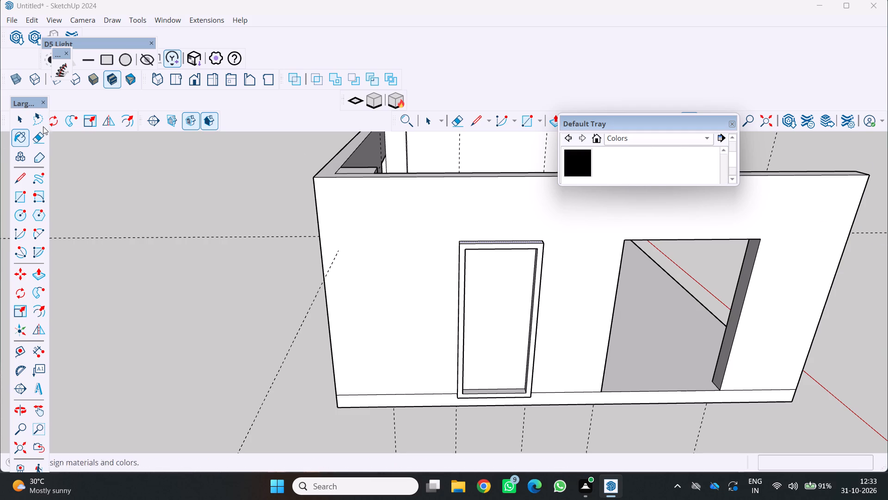
# Pick the black swatch at the end of the Colors collection as the paint material.
pyautogui.moveTo(576, 166); pyautogui.dragTo(571, 165)
pyautogui.scroll(8, 462, 277)
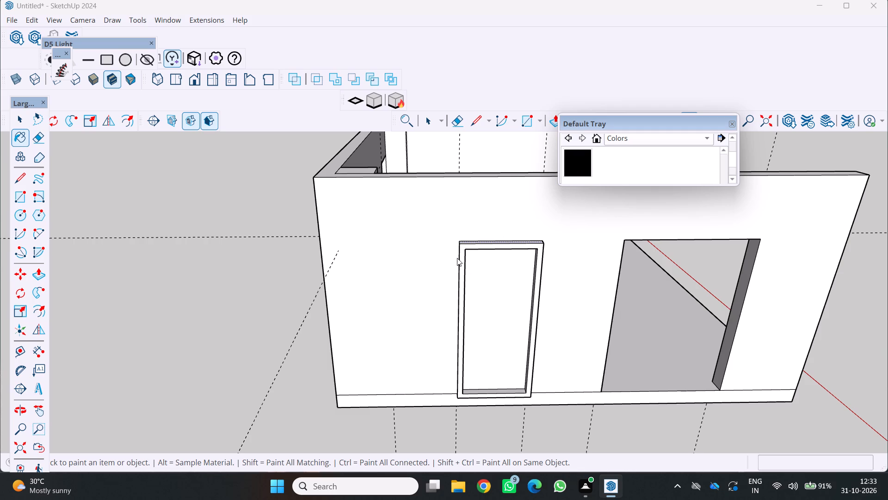
pyautogui.scroll(3, 457, 258)
pyautogui.click(577, 169)
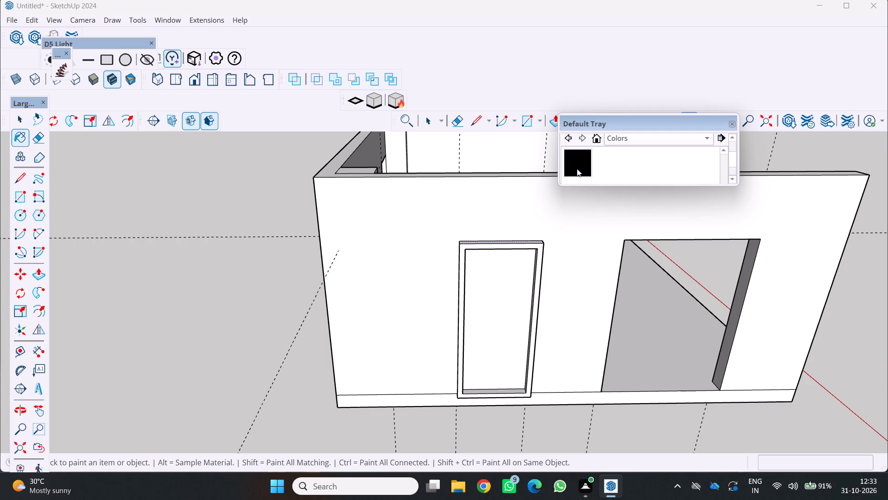
pyautogui.doubleClick(577, 169)
pyautogui.doubleClick(574, 171)
pyautogui.click(583, 160)
pyautogui.tripleClick(580, 161)
pyautogui.scroll(2, 545, 243)
pyautogui.click(578, 151)
pyautogui.doubleClick(577, 155)
pyautogui.scroll(2, 575, 170)
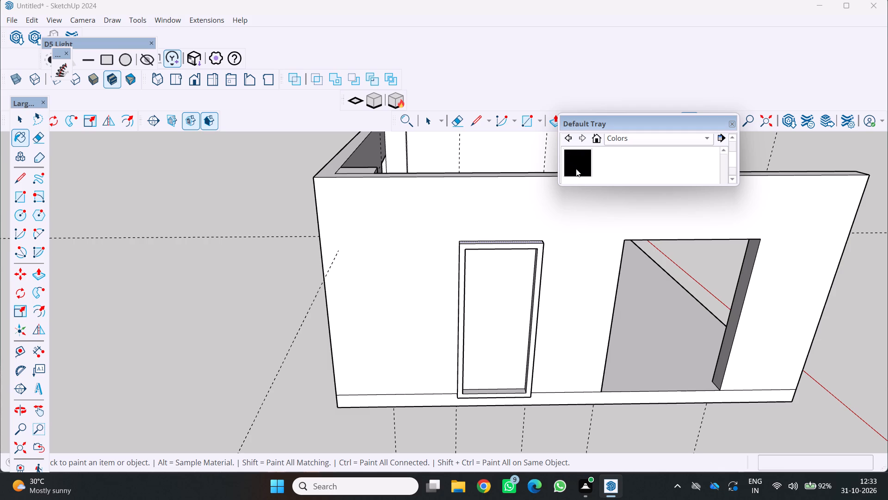
pyautogui.doubleClick(576, 169)
pyautogui.tripleClick(580, 163)
pyautogui.click(574, 161)
pyautogui.click(572, 161)
pyautogui.click(573, 156)
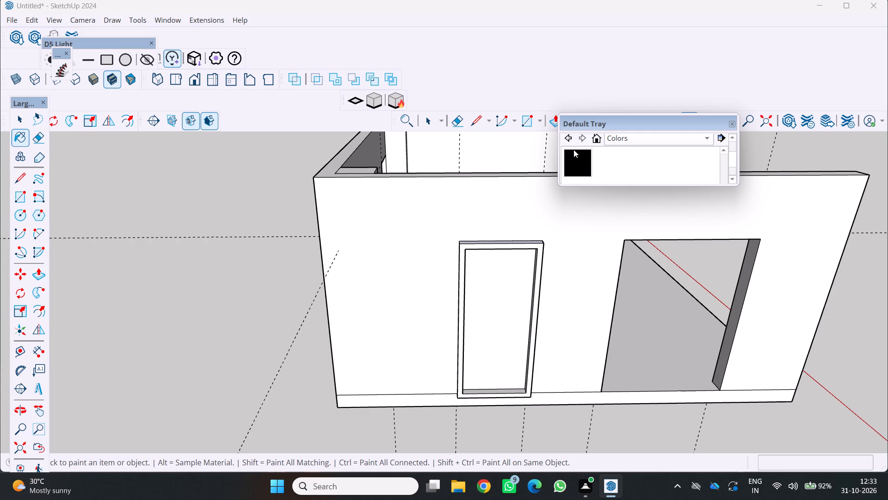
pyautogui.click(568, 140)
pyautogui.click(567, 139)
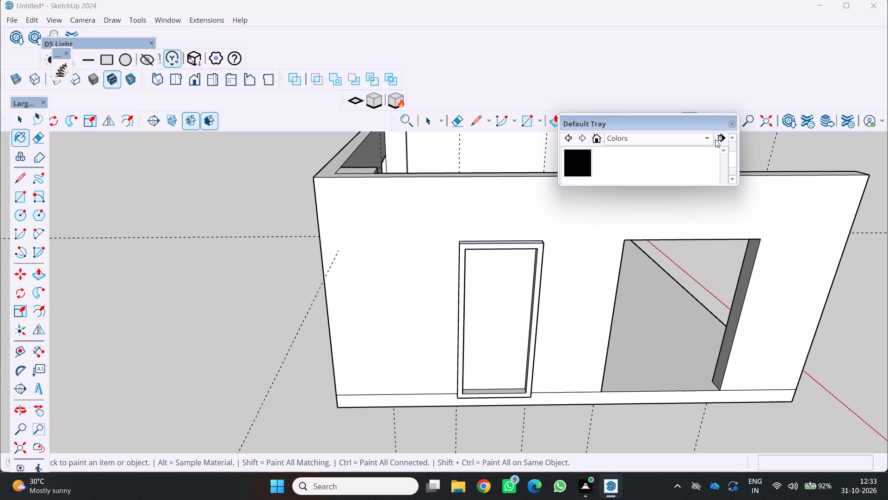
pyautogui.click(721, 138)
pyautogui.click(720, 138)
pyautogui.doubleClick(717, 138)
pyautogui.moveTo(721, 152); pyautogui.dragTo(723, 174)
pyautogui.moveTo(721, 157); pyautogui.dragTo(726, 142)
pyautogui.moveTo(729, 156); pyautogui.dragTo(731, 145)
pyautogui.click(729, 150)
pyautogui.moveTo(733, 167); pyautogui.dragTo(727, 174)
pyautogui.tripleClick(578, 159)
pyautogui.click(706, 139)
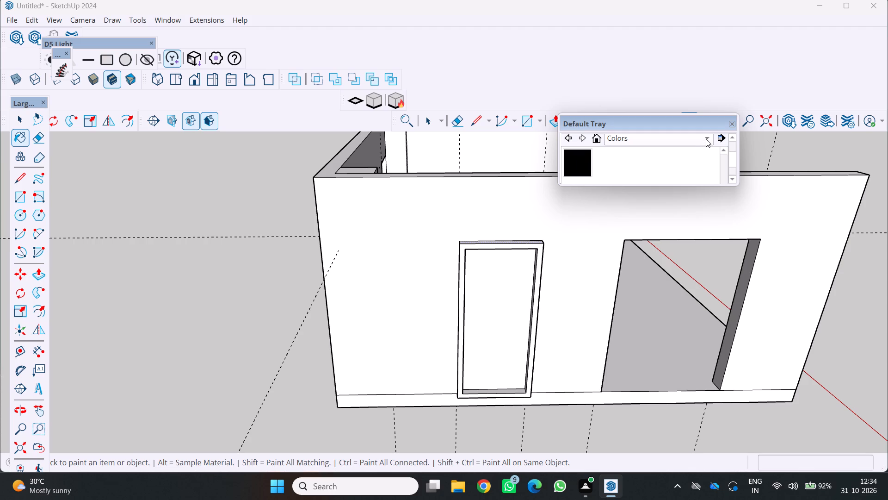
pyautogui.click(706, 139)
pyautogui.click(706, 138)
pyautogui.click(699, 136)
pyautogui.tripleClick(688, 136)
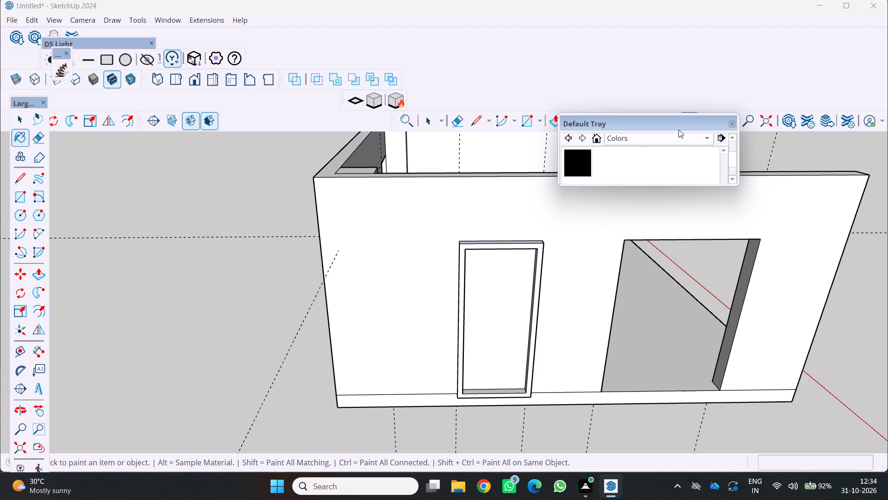
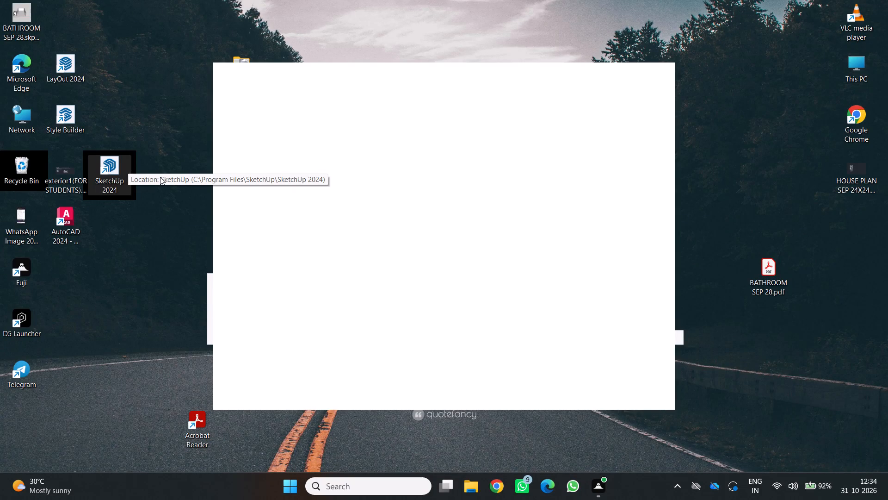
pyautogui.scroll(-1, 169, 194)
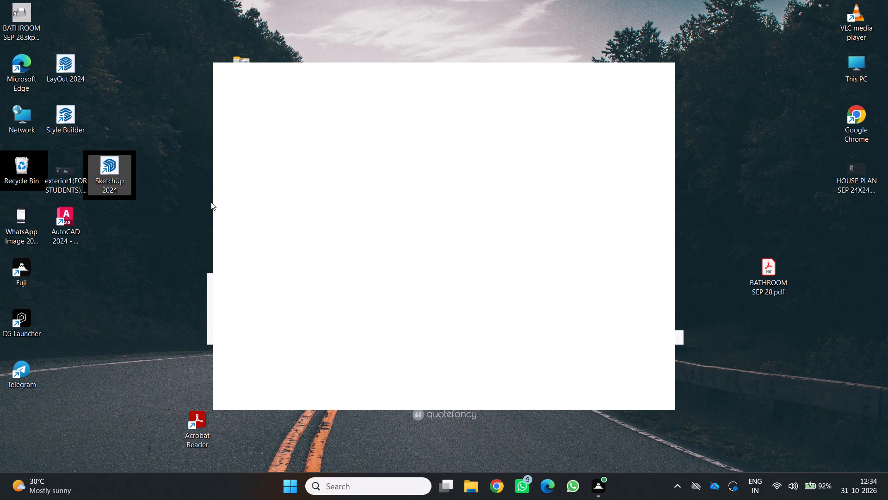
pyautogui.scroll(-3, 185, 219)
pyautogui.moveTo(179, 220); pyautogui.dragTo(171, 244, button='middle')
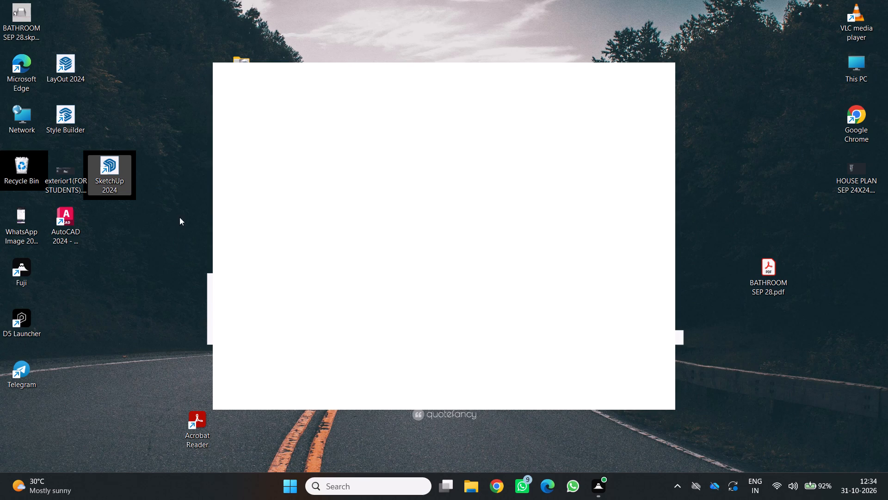
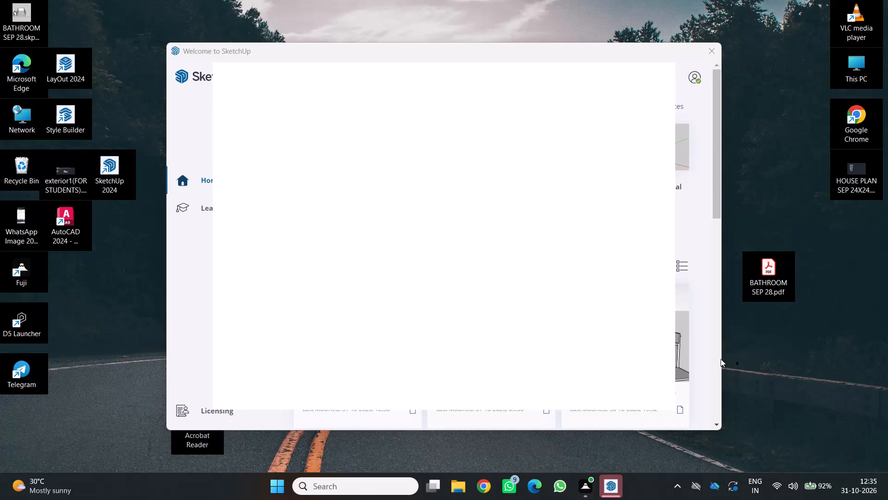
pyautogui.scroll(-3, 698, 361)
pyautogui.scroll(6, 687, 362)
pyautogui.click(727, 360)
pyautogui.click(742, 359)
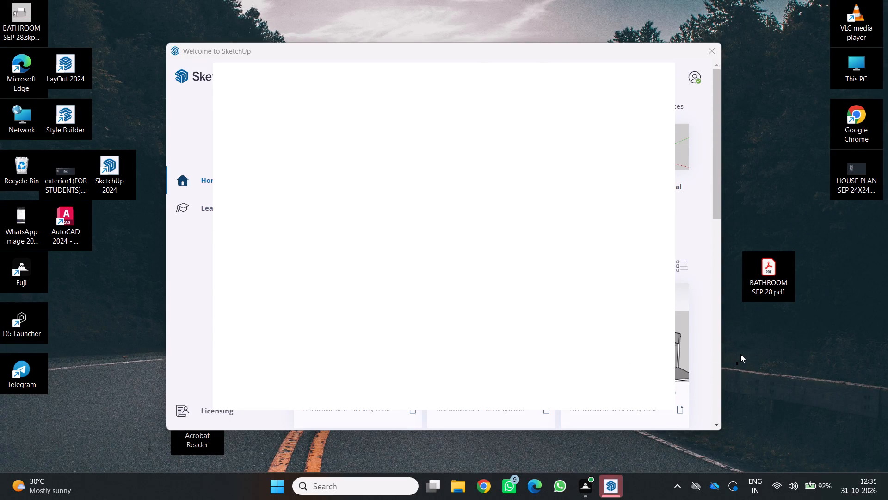
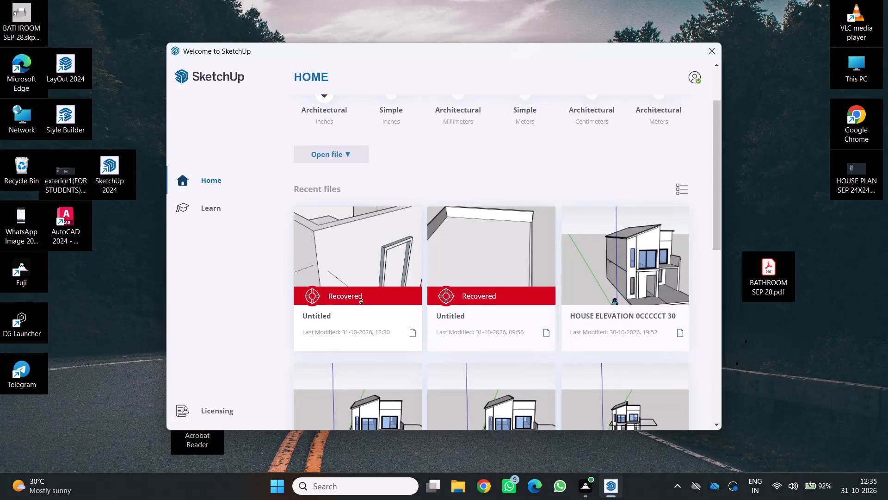
# Open the recovered "Untitled" model last modified 31-10-2026 at 12:30 from the recent files.
pyautogui.scroll(3, 376, 250)
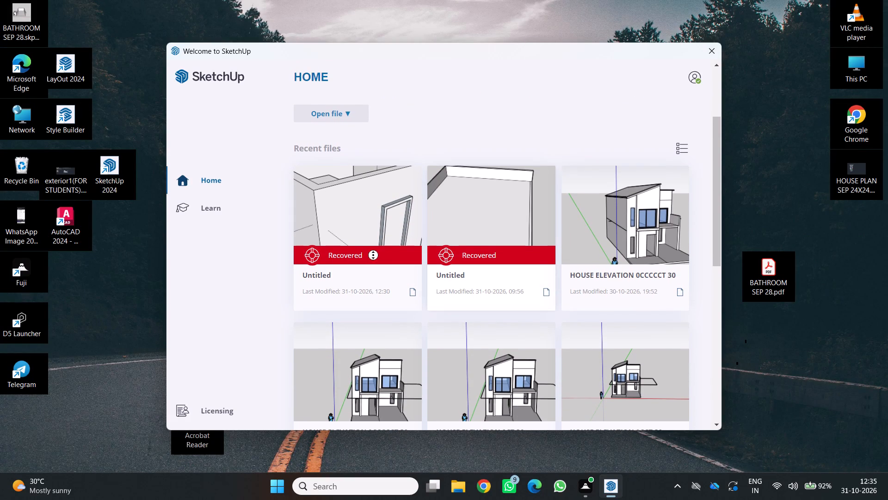
pyautogui.click(373, 255)
pyautogui.click(359, 253)
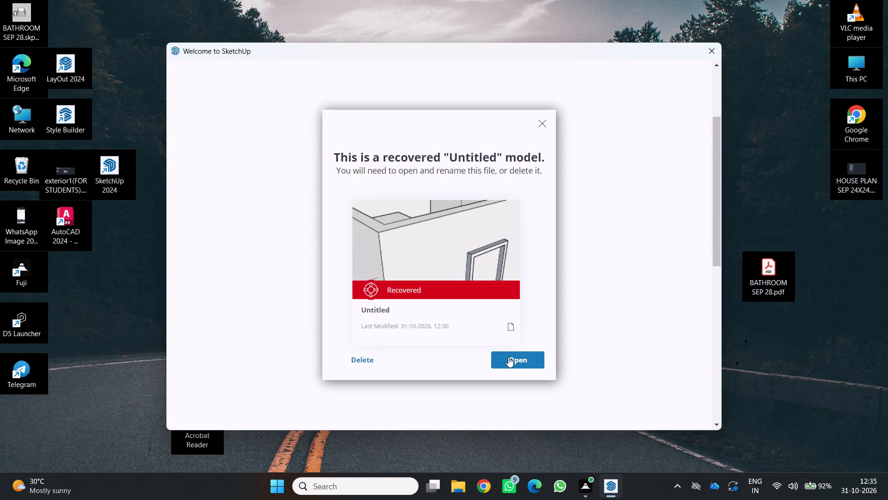
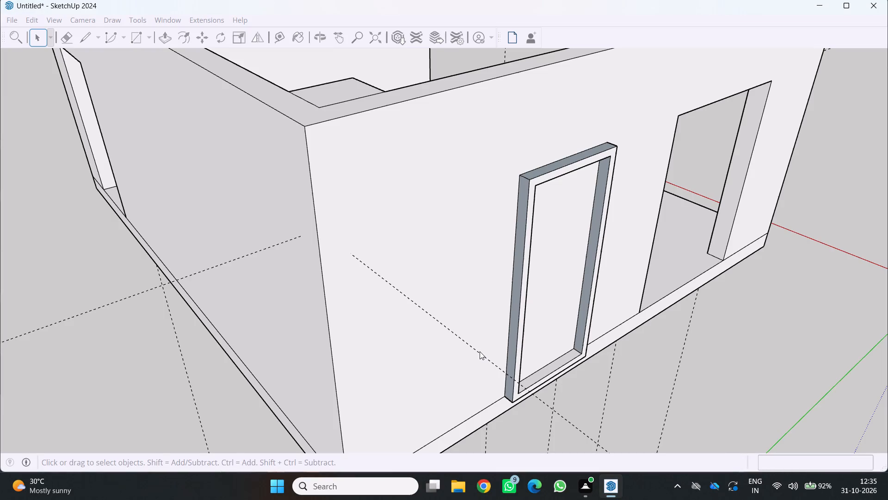
# Reverse the top face of the door frame on the outer wall beside the large opening.
pyautogui.scroll(-8, 531, 323)
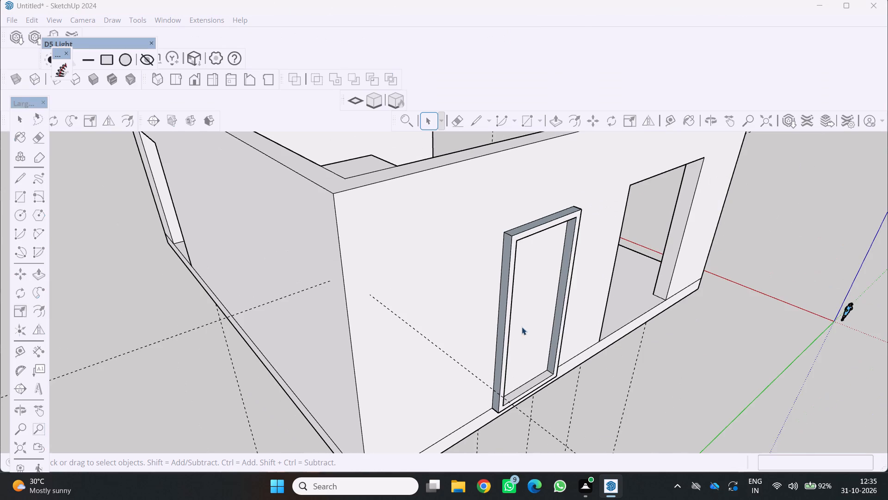
pyautogui.scroll(-5, 542, 364)
pyautogui.moveTo(536, 358); pyautogui.dragTo(450, 341, button='middle')
pyautogui.scroll(1, 536, 358)
pyautogui.scroll(3, 481, 353)
pyautogui.moveTo(481, 352); pyautogui.dragTo(412, 347, button='middle')
pyautogui.scroll(1, 481, 352)
pyautogui.scroll(3, 444, 359)
pyautogui.moveTo(432, 369); pyautogui.dragTo(440, 426, button='middle')
pyautogui.middleClick(440, 426)
pyautogui.scroll(-4, 433, 422)
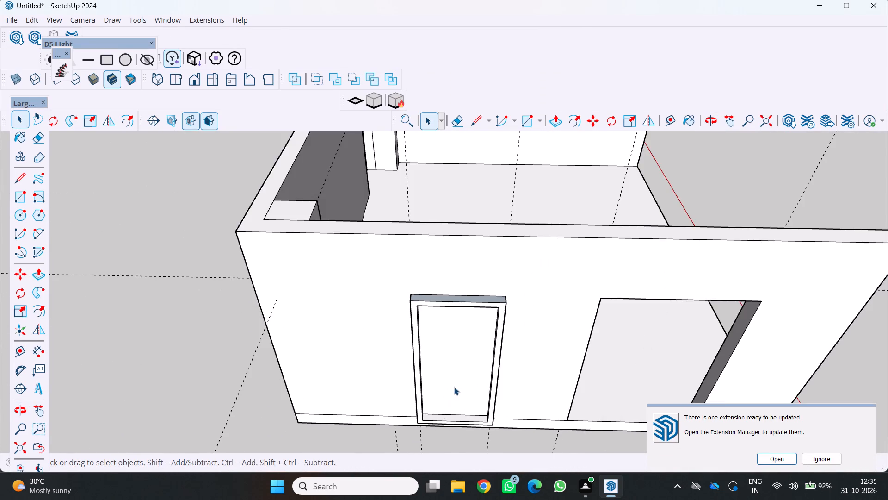
pyautogui.scroll(4, 454, 386)
pyautogui.moveTo(450, 394); pyautogui.dragTo(498, 349, button='middle')
pyautogui.scroll(1, 484, 361)
pyautogui.scroll(-5, 465, 355)
pyautogui.moveTo(462, 355); pyautogui.dragTo(437, 395, button='middle')
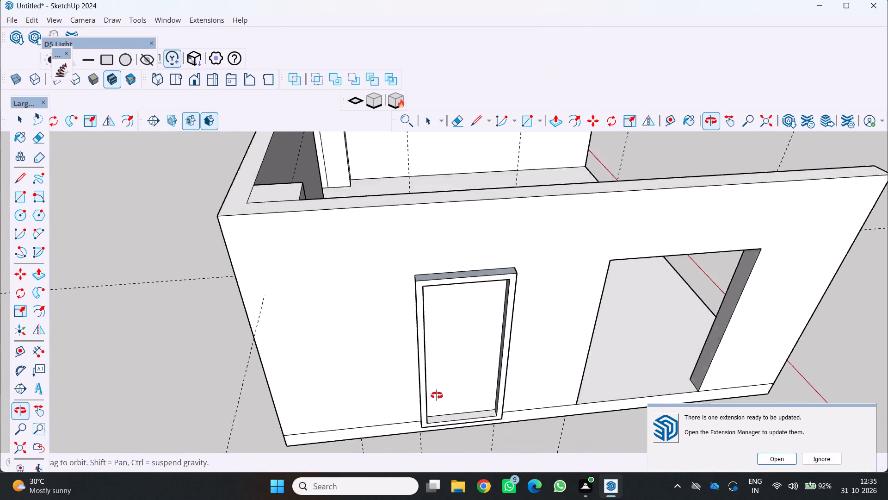
pyautogui.moveTo(437, 395); pyautogui.dragTo(399, 405, button='middle')
pyautogui.middleClick(397, 404)
pyautogui.scroll(4, 419, 373)
pyautogui.moveTo(423, 365); pyautogui.dragTo(335, 408, button='middle')
pyautogui.scroll(4, 464, 348)
pyautogui.moveTo(463, 344); pyautogui.dragTo(466, 347, button='middle')
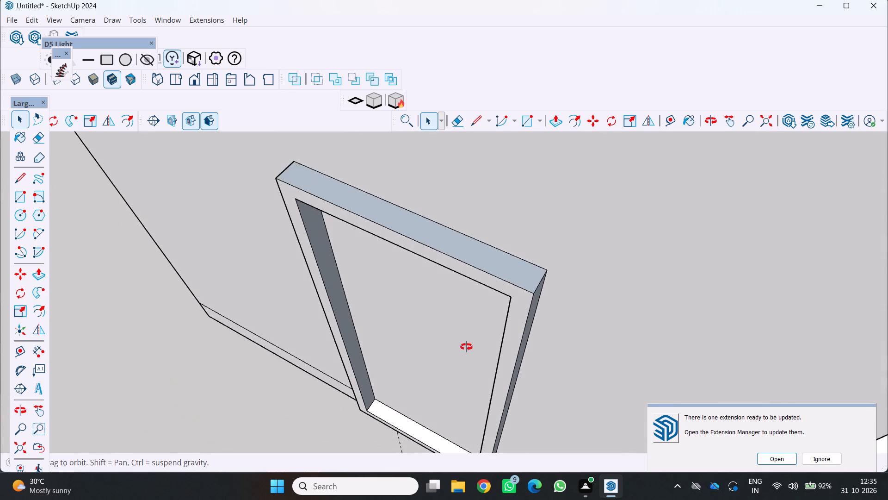
pyautogui.moveTo(466, 347); pyautogui.dragTo(466, 369, button='middle')
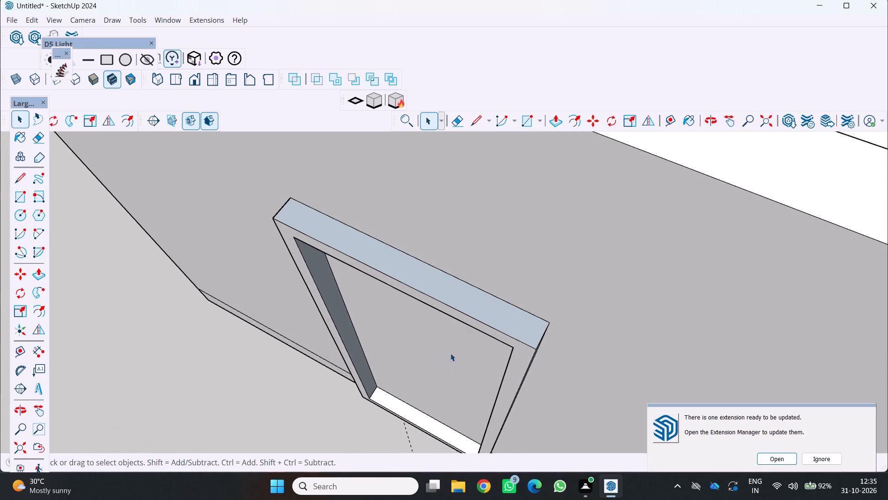
pyautogui.click(461, 296)
pyautogui.moveTo(451, 294); pyautogui.dragTo(442, 294, button='right')
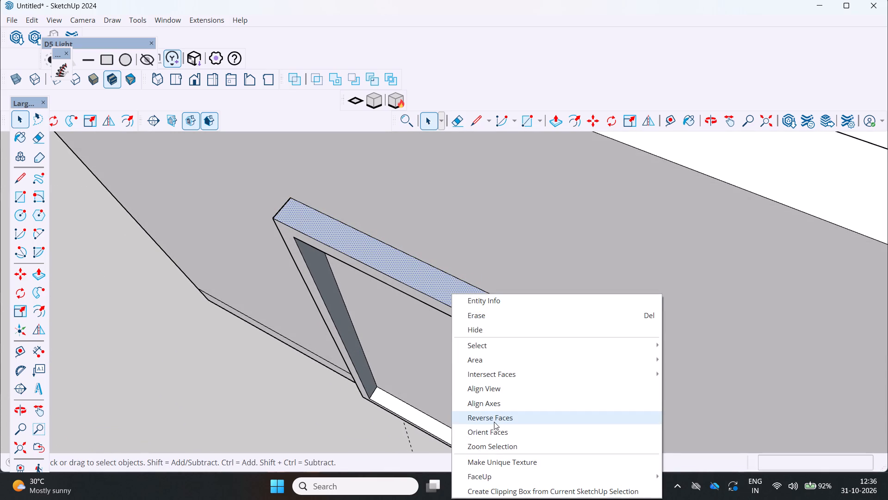
pyautogui.moveTo(494, 422); pyautogui.dragTo(493, 417)
# Reverse the outer side face of the door frame's left jamb.
pyautogui.scroll(-3, 484, 406)
pyautogui.moveTo(469, 399); pyautogui.dragTo(530, 339, button='middle')
pyautogui.scroll(-4, 530, 338)
pyautogui.scroll(5, 450, 349)
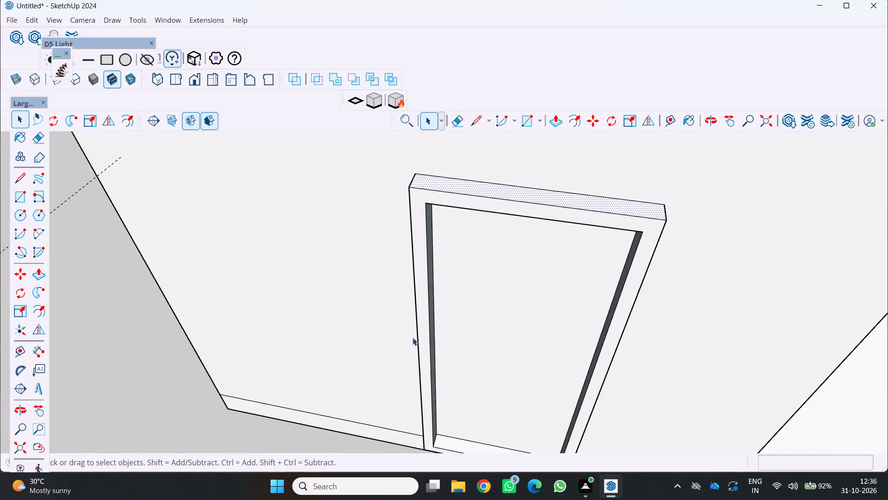
pyautogui.moveTo(409, 343); pyautogui.dragTo(312, 318, button='middle')
pyautogui.middleClick(312, 318)
pyautogui.scroll(4, 359, 336)
pyautogui.scroll(1, 418, 349)
pyautogui.moveTo(424, 351); pyautogui.dragTo(346, 349, button='middle')
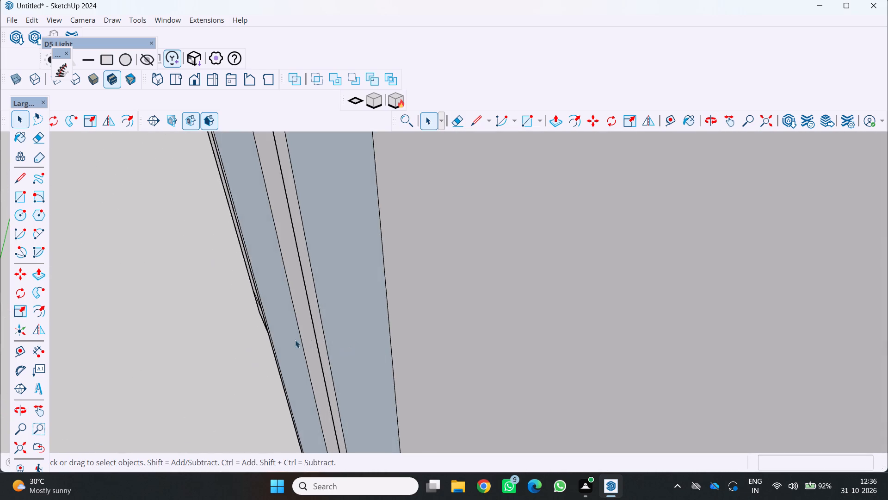
pyautogui.scroll(-10, 272, 330)
pyautogui.moveTo(295, 326); pyautogui.dragTo(447, 316, button='middle')
pyautogui.scroll(-5, 450, 316)
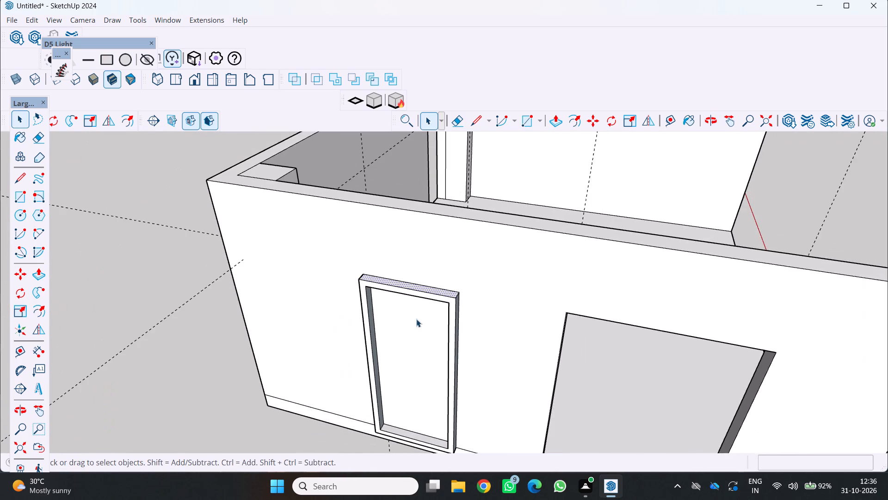
pyautogui.moveTo(378, 332); pyautogui.dragTo(576, 305, button='middle')
pyautogui.scroll(3, 388, 359)
pyautogui.moveTo(443, 372); pyautogui.dragTo(543, 365, button='middle')
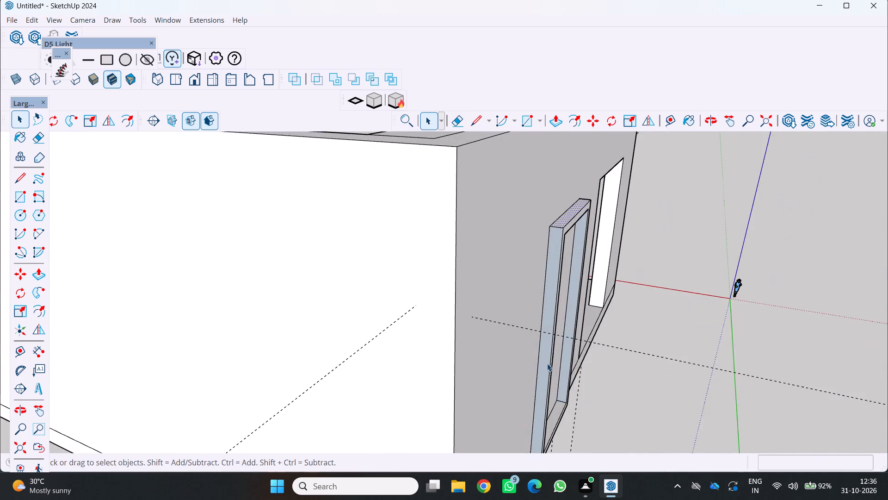
pyautogui.scroll(8, 542, 362)
pyautogui.moveTo(536, 363); pyautogui.dragTo(543, 363)
pyautogui.click(545, 366)
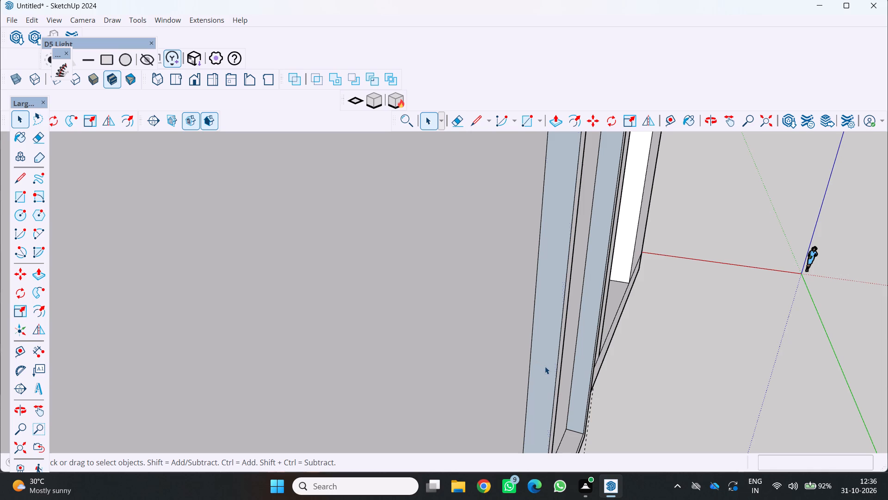
pyautogui.rightClick(545, 366)
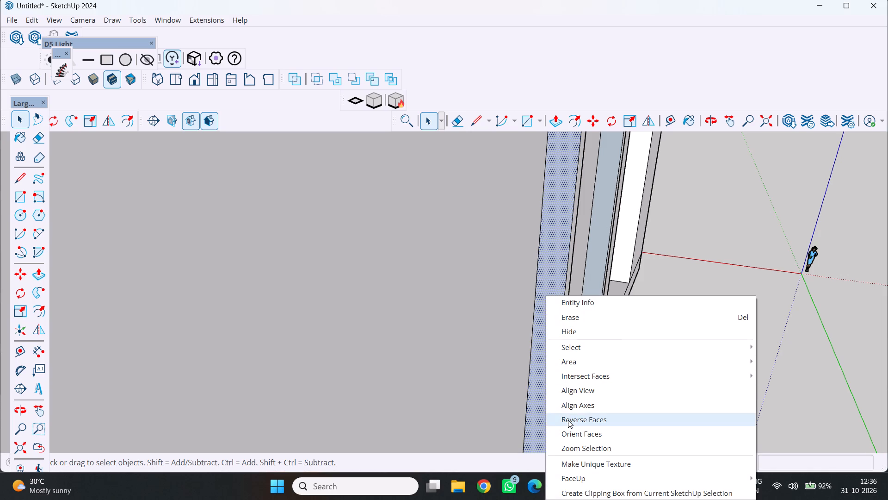
pyautogui.click(568, 420)
# Reverse the inner side face of the door frame's left jamb.
pyautogui.scroll(-11, 557, 411)
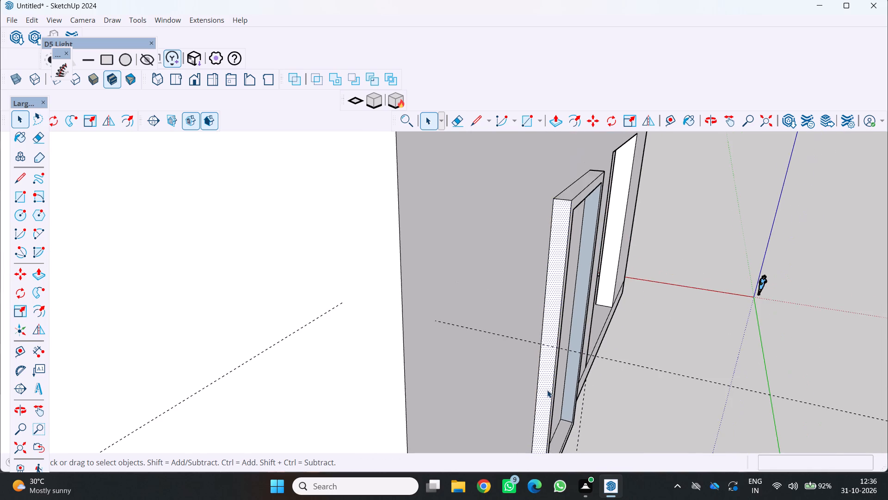
pyautogui.moveTo(547, 390); pyautogui.dragTo(463, 355, button='middle')
pyautogui.middleClick(448, 350)
pyautogui.middleClick(444, 349)
pyautogui.scroll(3, 488, 365)
pyautogui.scroll(-6, 492, 374)
pyautogui.moveTo(516, 397); pyautogui.dragTo(323, 355, button='middle')
pyautogui.scroll(3, 302, 346)
pyautogui.scroll(1, 260, 342)
pyautogui.moveTo(273, 342); pyautogui.dragTo(236, 354, button='middle')
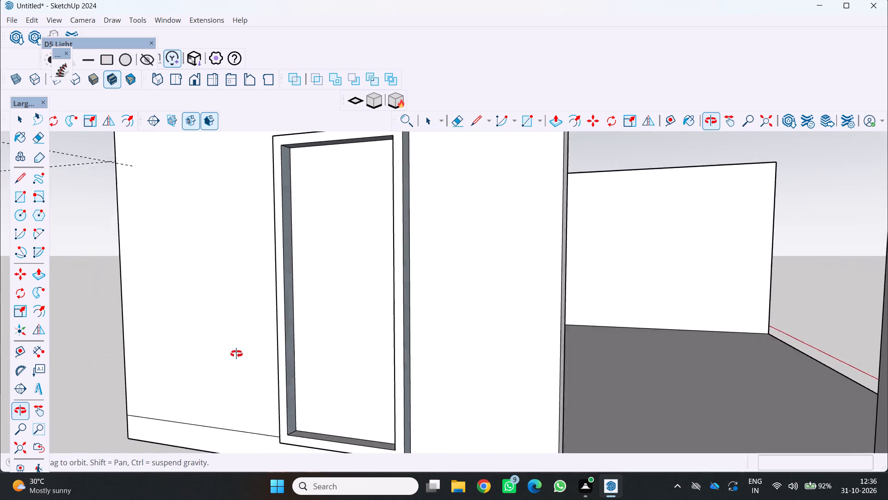
pyautogui.moveTo(236, 354); pyautogui.dragTo(179, 359, button='middle')
pyautogui.scroll(4, 280, 345)
pyautogui.moveTo(311, 375); pyautogui.dragTo(276, 374, button='middle')
pyautogui.click(277, 364)
pyautogui.rightClick(276, 363)
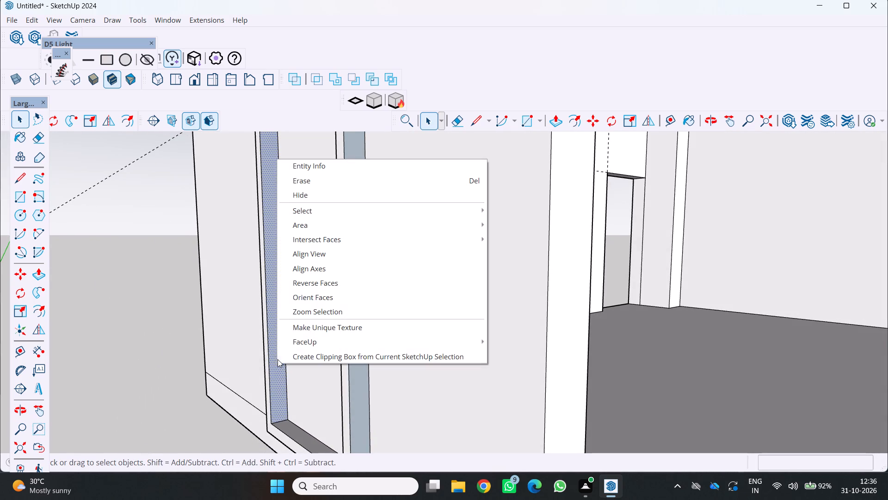
pyautogui.click(339, 284)
# Reverse the outer side face of the door frame's right jamb, facing the large opening.
pyautogui.scroll(-5, 293, 325)
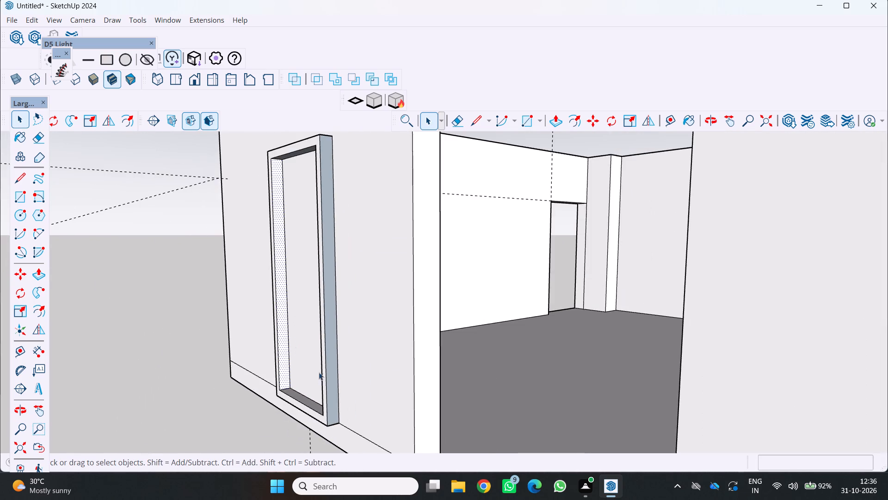
pyautogui.scroll(3, 328, 380)
pyautogui.moveTo(327, 385); pyautogui.dragTo(302, 382, button='middle')
pyautogui.middleClick(302, 382)
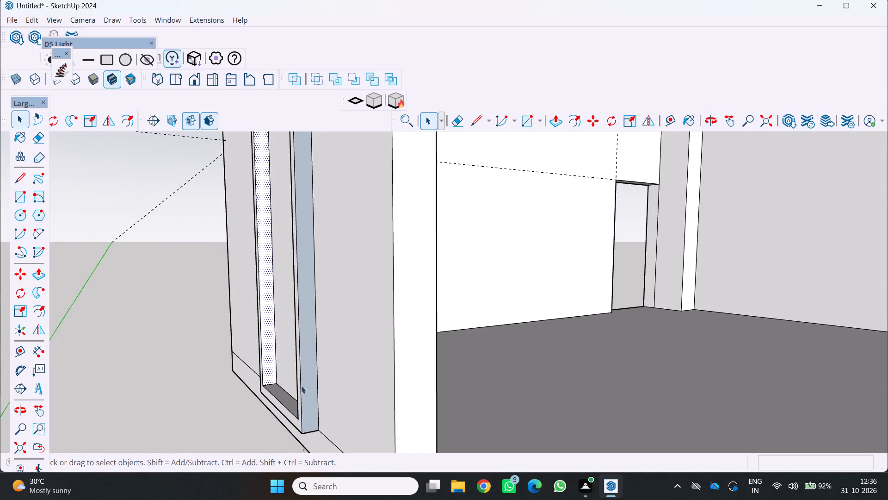
pyautogui.click(302, 387)
pyautogui.moveTo(308, 381); pyautogui.dragTo(302, 383, button='right')
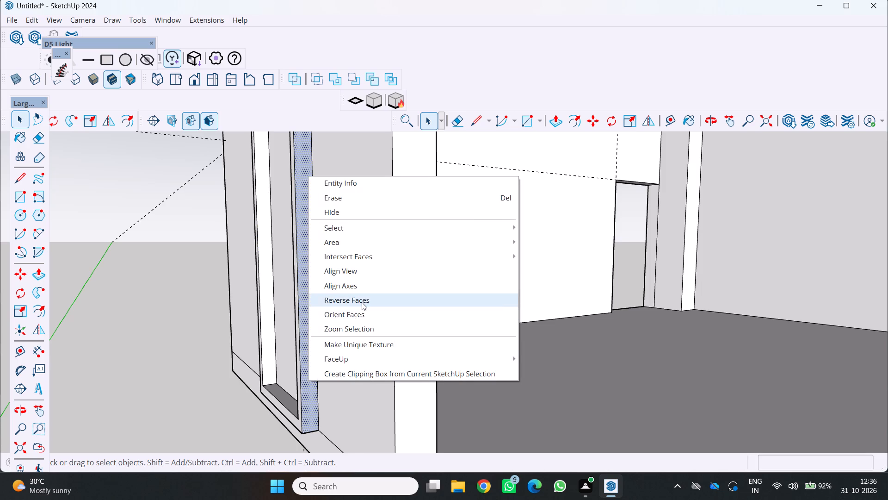
pyautogui.click(362, 302)
# Examine the door frame and the surrounding wall from several angles to check the face orientation.
pyautogui.scroll(-9, 323, 332)
pyautogui.moveTo(300, 334); pyautogui.dragTo(421, 386, button='middle')
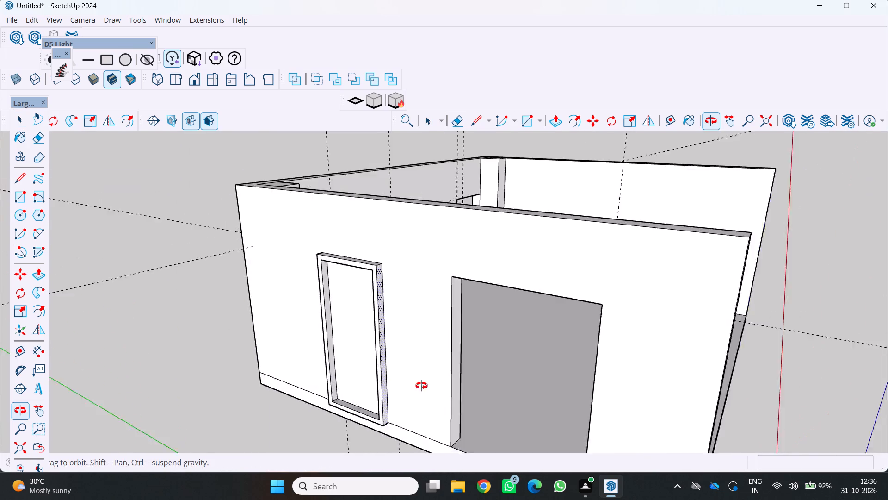
pyautogui.moveTo(421, 386); pyautogui.dragTo(425, 382, button='middle')
pyautogui.middleClick(425, 381)
pyautogui.scroll(-1, 335, 345)
pyautogui.moveTo(352, 361); pyautogui.dragTo(435, 397, button='middle')
pyautogui.moveTo(440, 396); pyautogui.dragTo(446, 395, button='middle')
pyautogui.middleClick(449, 395)
pyautogui.scroll(6, 459, 337)
pyautogui.moveTo(408, 338); pyautogui.dragTo(448, 278, button='middle')
pyautogui.scroll(1, 436, 293)
pyautogui.scroll(-6, 443, 283)
pyautogui.scroll(-3, 435, 344)
pyautogui.moveTo(432, 352); pyautogui.dragTo(443, 306, button='middle')
pyautogui.middleClick(444, 305)
pyautogui.scroll(1, 444, 303)
pyautogui.scroll(2, 444, 348)
pyautogui.moveTo(444, 355); pyautogui.dragTo(493, 354, button='middle')
pyautogui.scroll(-5, 502, 353)
pyautogui.moveTo(479, 357); pyautogui.dragTo(421, 363, button='middle')
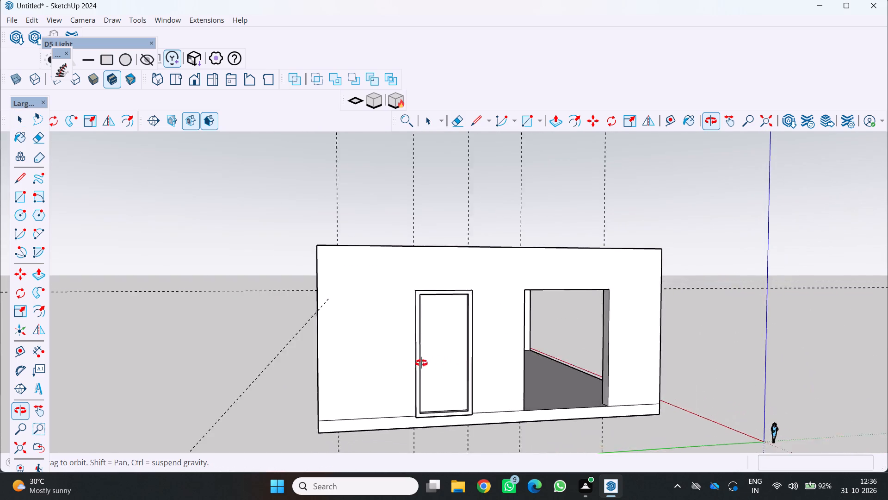
pyautogui.moveTo(421, 363); pyautogui.dragTo(349, 363, button='middle')
pyautogui.middleClick(349, 363)
pyautogui.scroll(1, 405, 374)
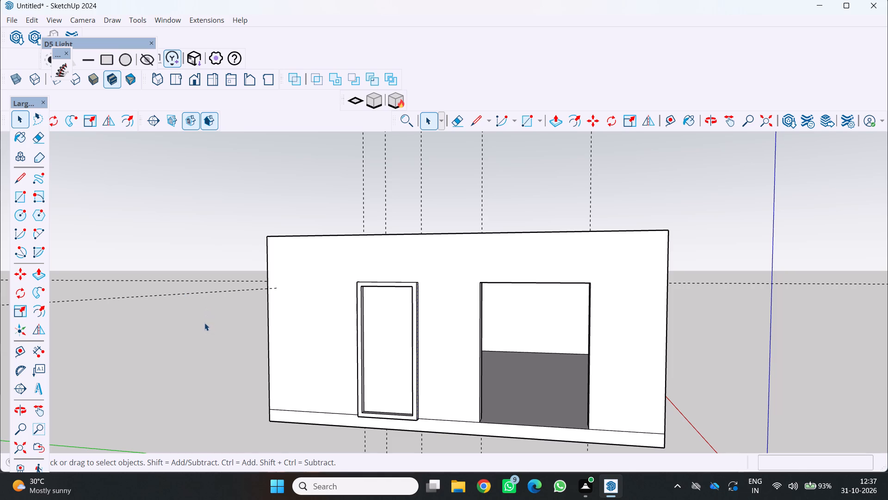
pyautogui.moveTo(319, 368); pyautogui.dragTo(363, 406, button='middle')
pyautogui.middleClick(363, 406)
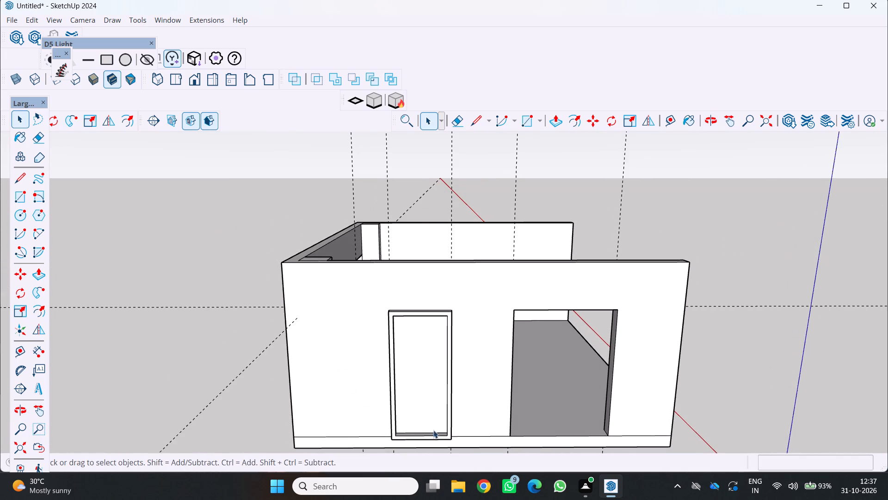
pyautogui.moveTo(412, 394); pyautogui.dragTo(385, 329, button='middle')
pyautogui.middleClick(385, 329)
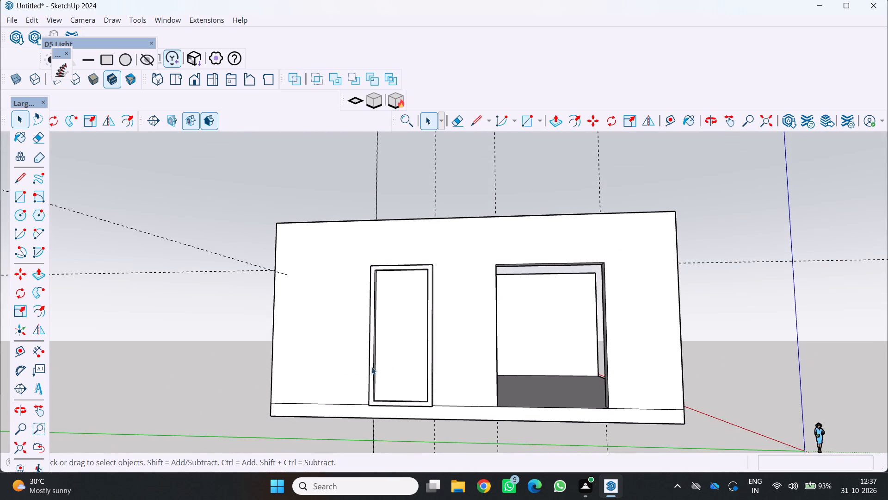
# Paint the front face of the door frame with the medium grey from the Colors material collection.
pyautogui.moveTo(377, 311); pyautogui.dragTo(380, 364, button='middle')
pyautogui.scroll(3, 380, 311)
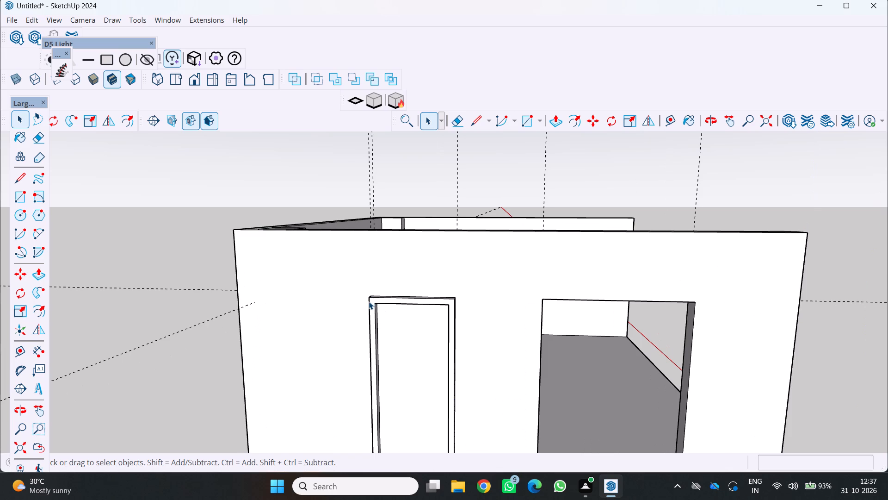
pyautogui.press('b')
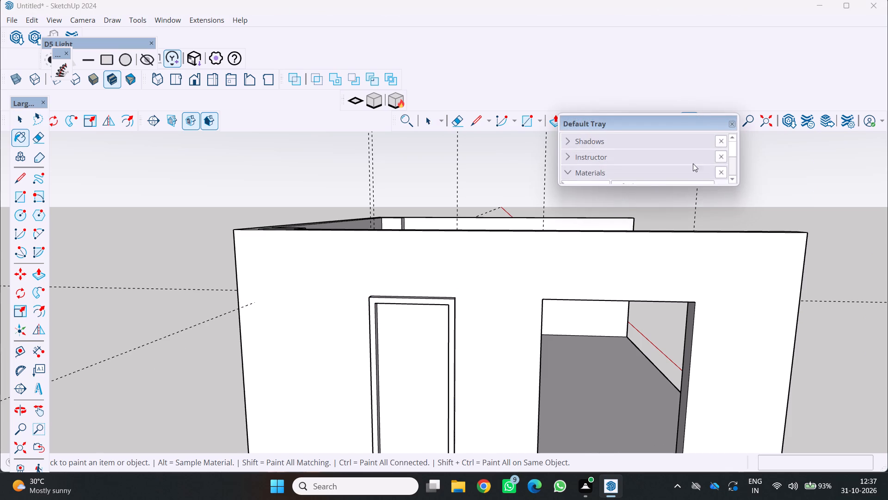
pyautogui.click(562, 174)
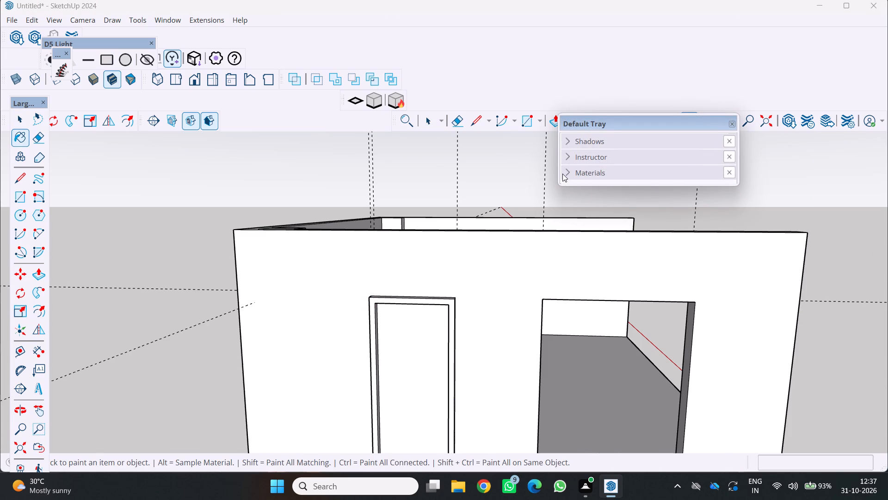
pyautogui.click(566, 172)
pyautogui.scroll(-3, 623, 176)
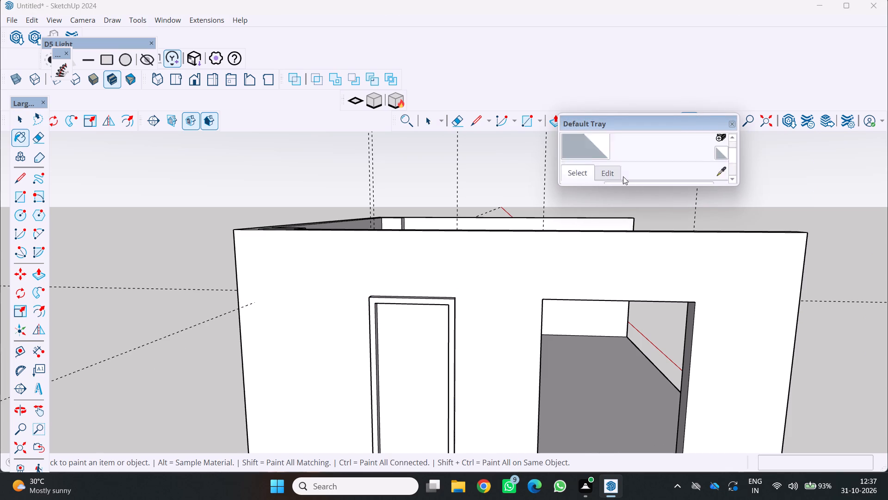
pyautogui.scroll(-3, 615, 173)
pyautogui.click(683, 154)
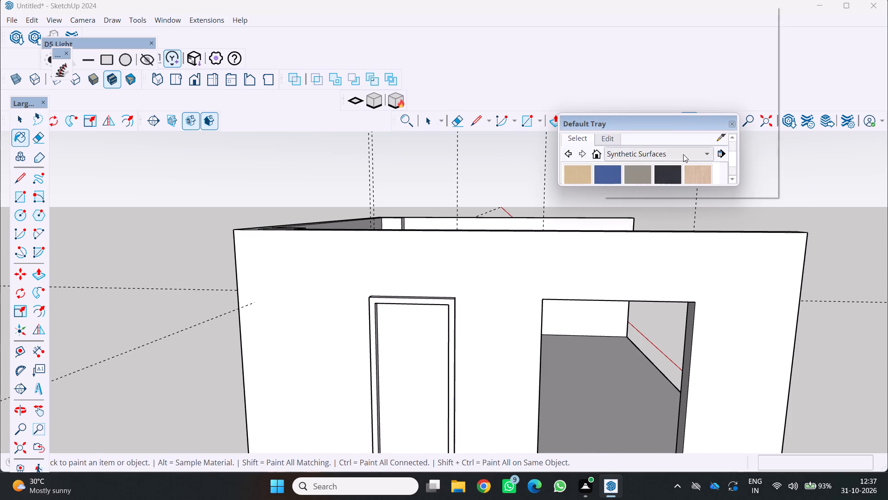
pyautogui.click(635, 76)
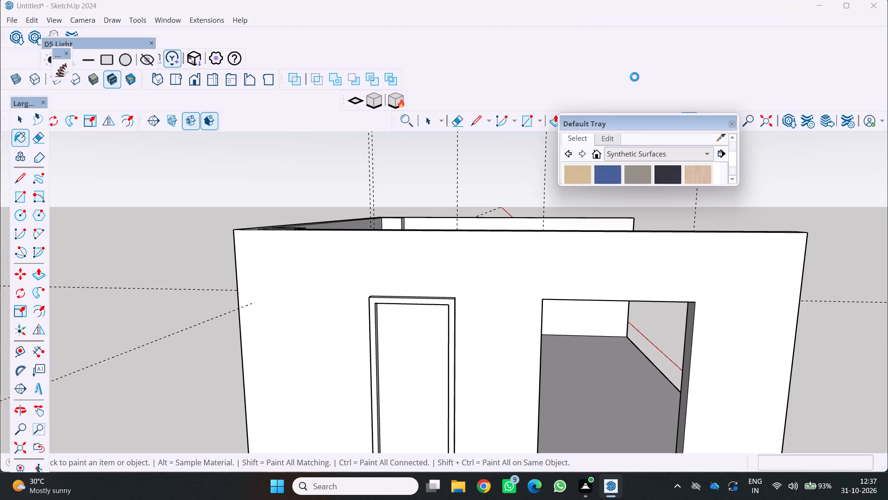
pyautogui.scroll(-6, 624, 169)
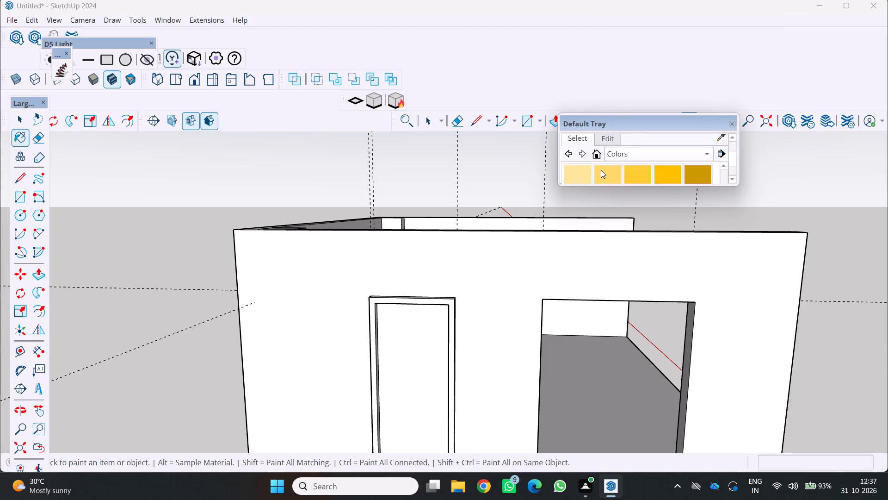
pyautogui.scroll(-16, 600, 170)
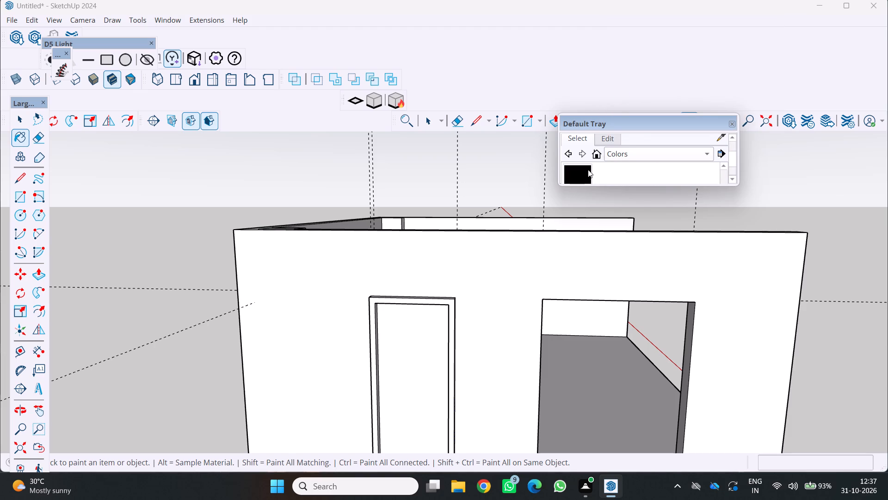
pyautogui.scroll(2, 590, 171)
pyautogui.scroll(-1, 591, 170)
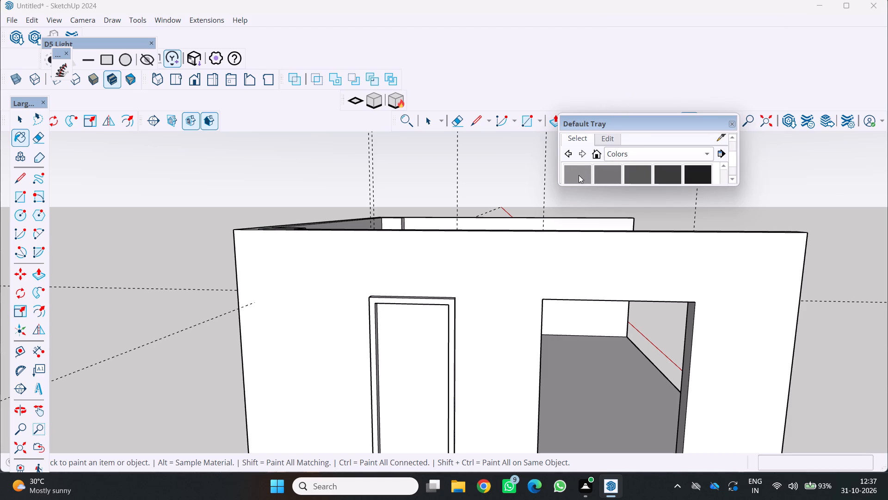
pyautogui.click(578, 175)
pyautogui.scroll(5, 377, 306)
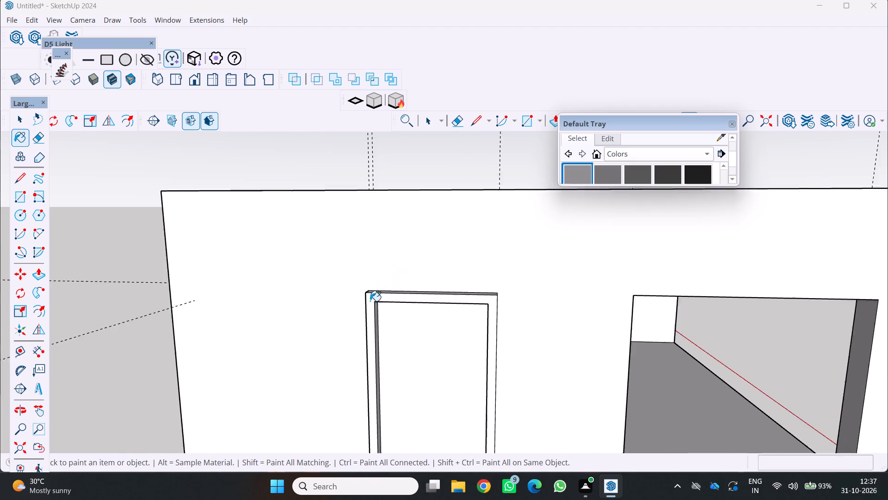
pyautogui.scroll(7, 370, 301)
pyautogui.click(371, 304)
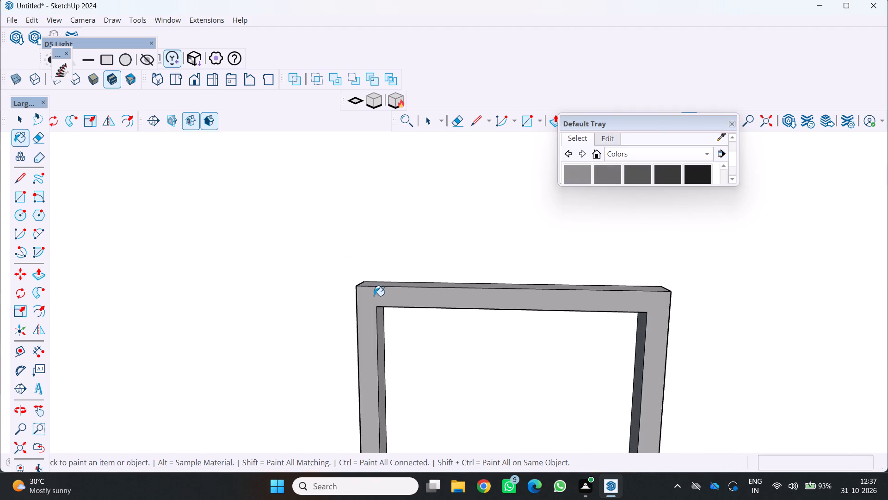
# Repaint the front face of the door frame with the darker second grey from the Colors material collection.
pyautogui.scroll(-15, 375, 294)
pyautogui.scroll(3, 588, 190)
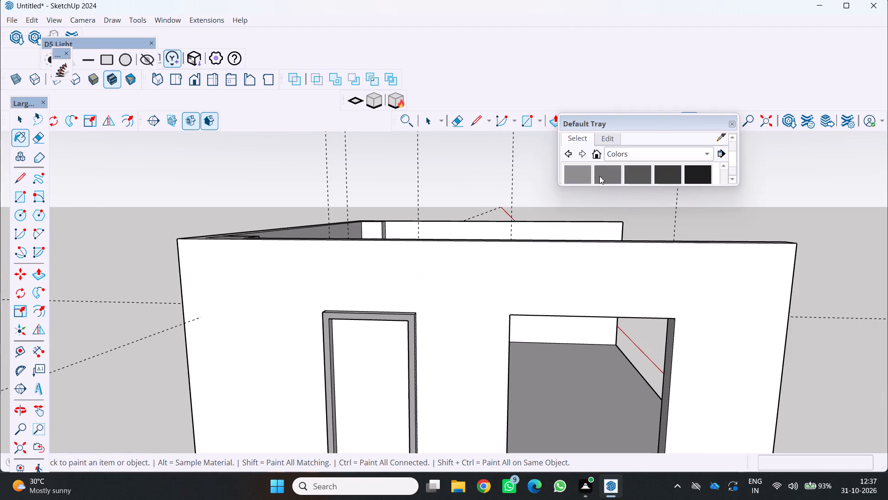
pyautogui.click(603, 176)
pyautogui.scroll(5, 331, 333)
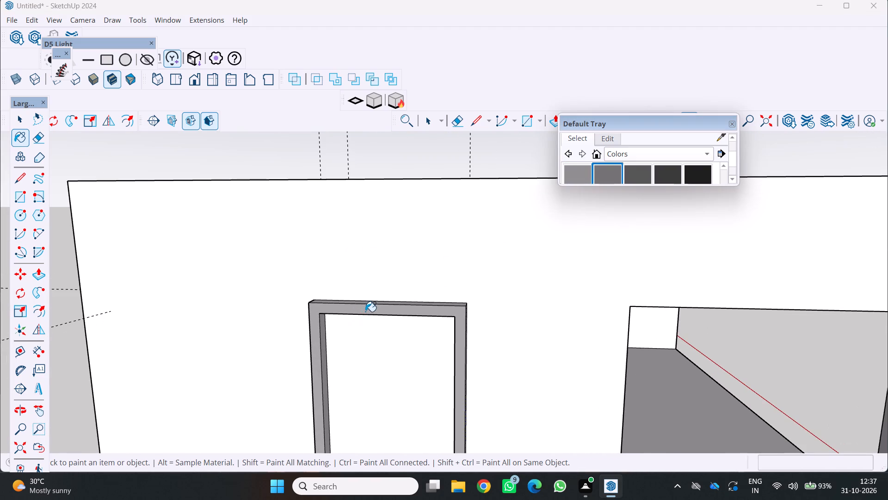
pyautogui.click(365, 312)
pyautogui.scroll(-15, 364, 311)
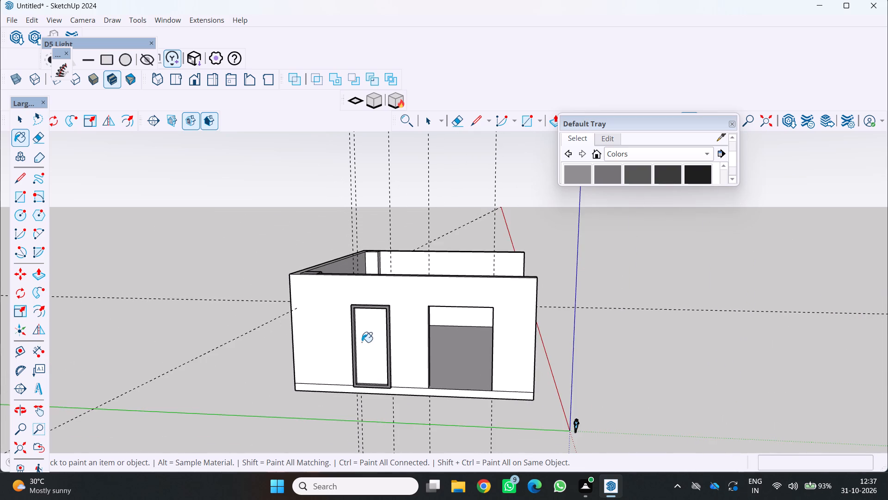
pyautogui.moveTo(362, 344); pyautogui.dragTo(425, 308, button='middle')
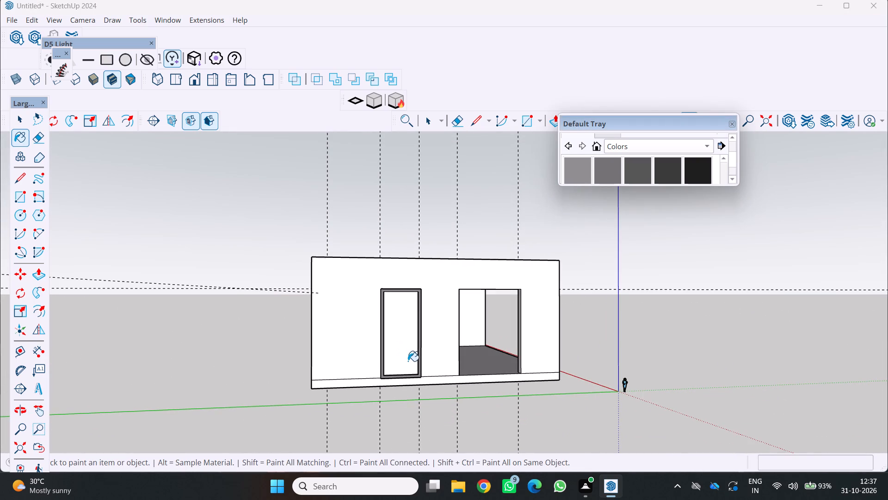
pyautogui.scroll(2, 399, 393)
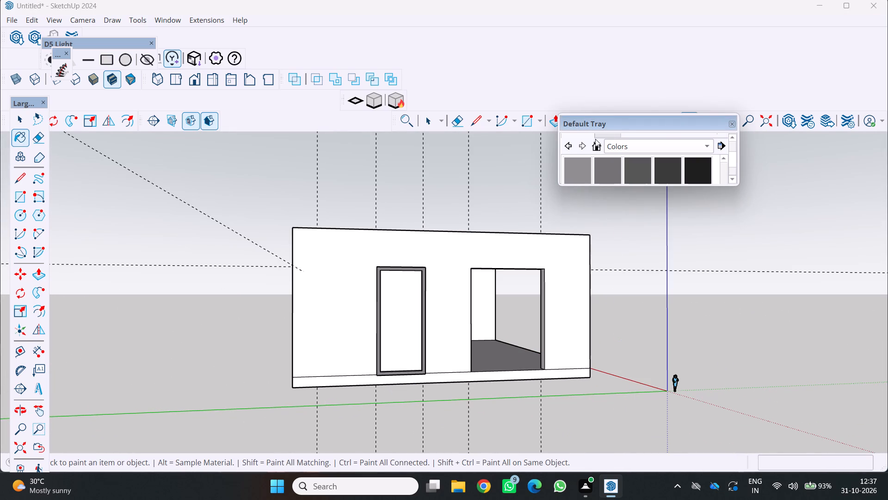
# Close the materials tray and return to the Select tool.
pyautogui.click(732, 125)
pyautogui.scroll(-3, 686, 155)
pyautogui.moveTo(556, 268); pyautogui.dragTo(466, 300, button='middle')
pyautogui.scroll(1, 452, 299)
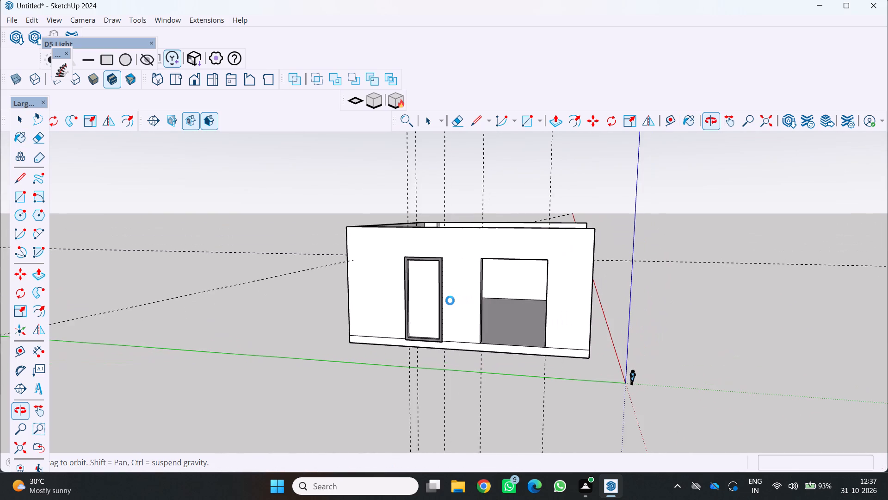
pyautogui.scroll(1, 450, 300)
pyautogui.press('space')
pyautogui.press('space')
pyautogui.scroll(3, 403, 329)
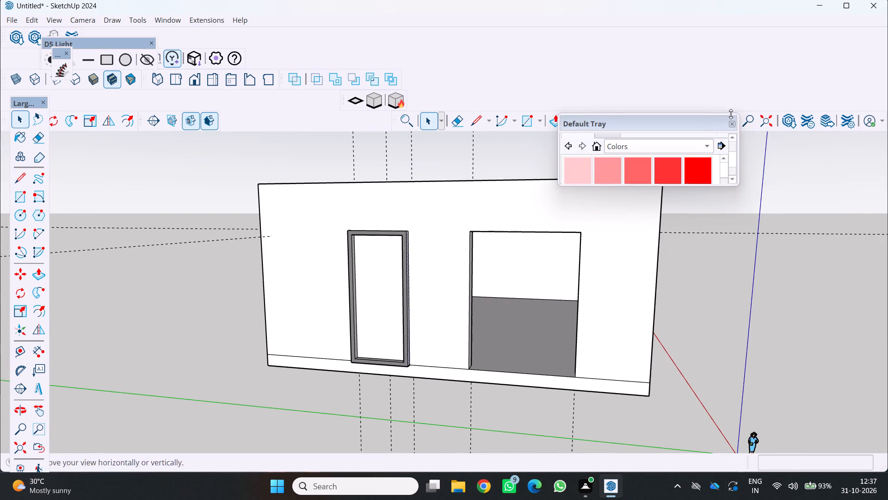
pyautogui.click(731, 124)
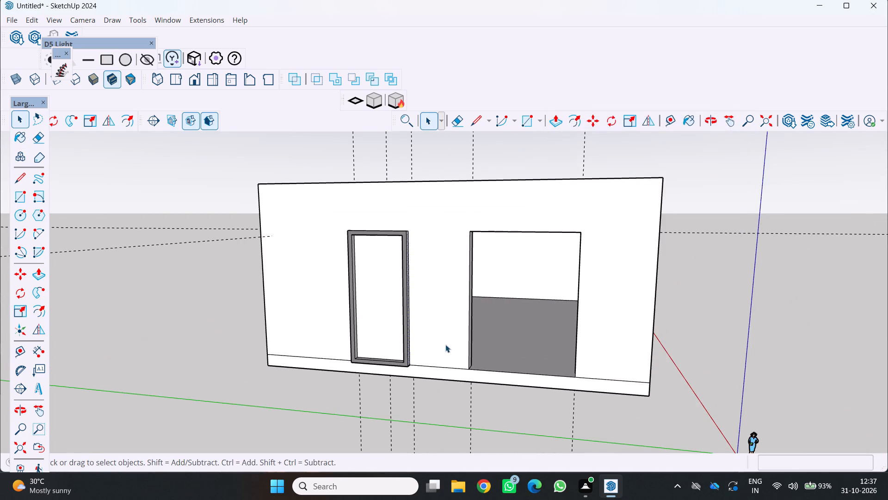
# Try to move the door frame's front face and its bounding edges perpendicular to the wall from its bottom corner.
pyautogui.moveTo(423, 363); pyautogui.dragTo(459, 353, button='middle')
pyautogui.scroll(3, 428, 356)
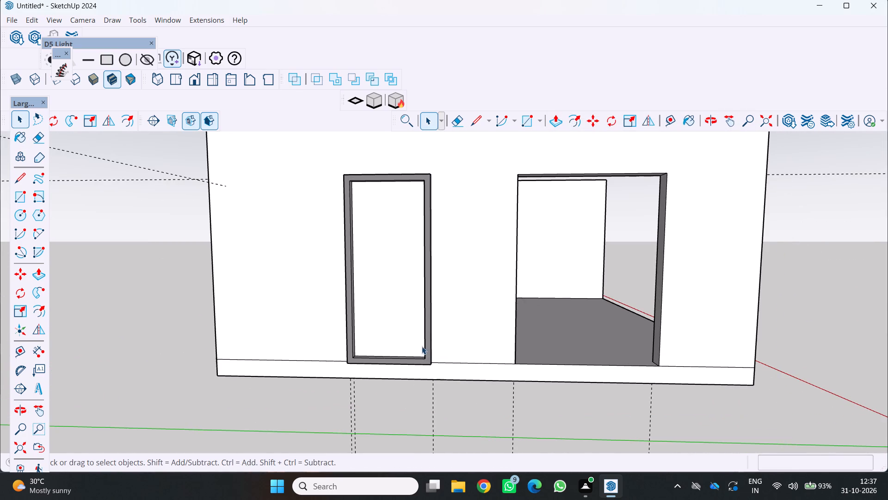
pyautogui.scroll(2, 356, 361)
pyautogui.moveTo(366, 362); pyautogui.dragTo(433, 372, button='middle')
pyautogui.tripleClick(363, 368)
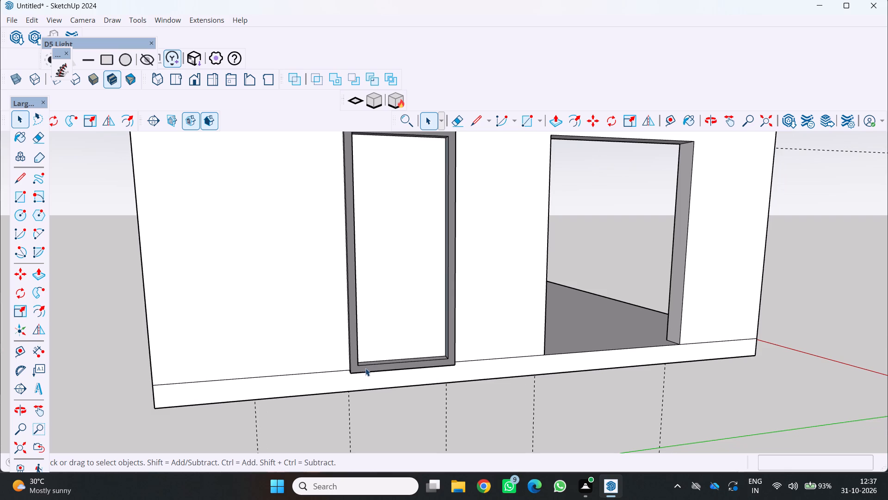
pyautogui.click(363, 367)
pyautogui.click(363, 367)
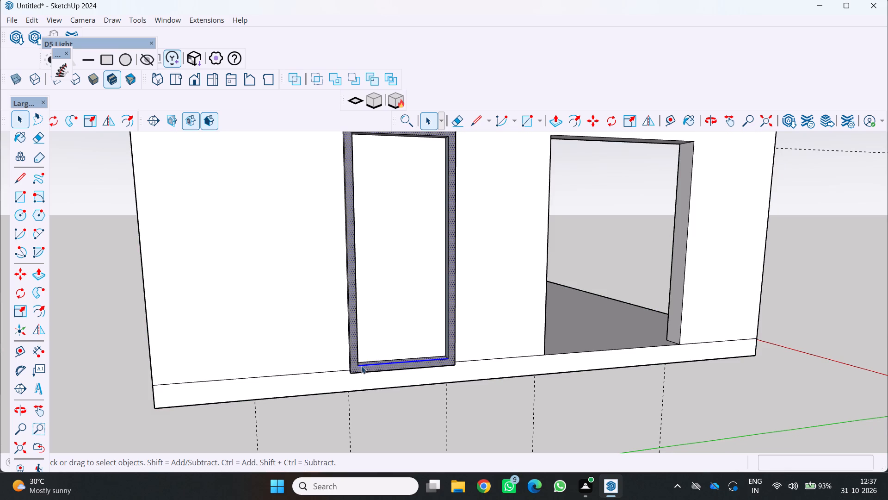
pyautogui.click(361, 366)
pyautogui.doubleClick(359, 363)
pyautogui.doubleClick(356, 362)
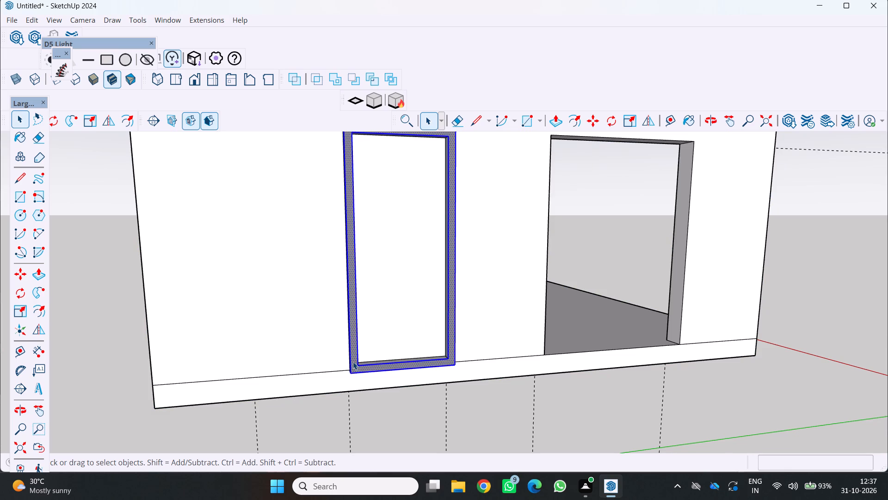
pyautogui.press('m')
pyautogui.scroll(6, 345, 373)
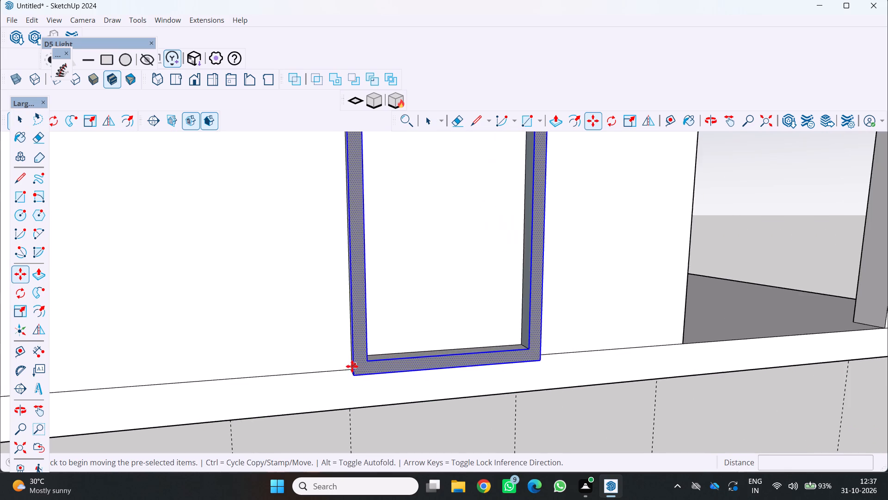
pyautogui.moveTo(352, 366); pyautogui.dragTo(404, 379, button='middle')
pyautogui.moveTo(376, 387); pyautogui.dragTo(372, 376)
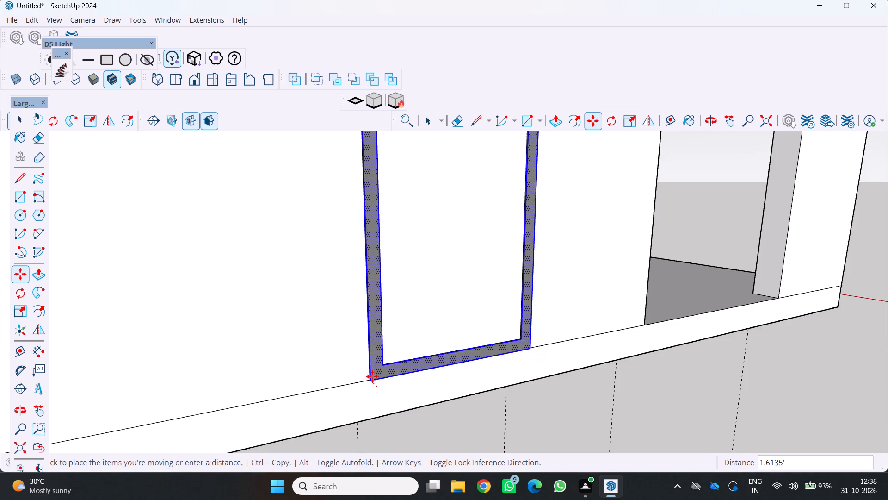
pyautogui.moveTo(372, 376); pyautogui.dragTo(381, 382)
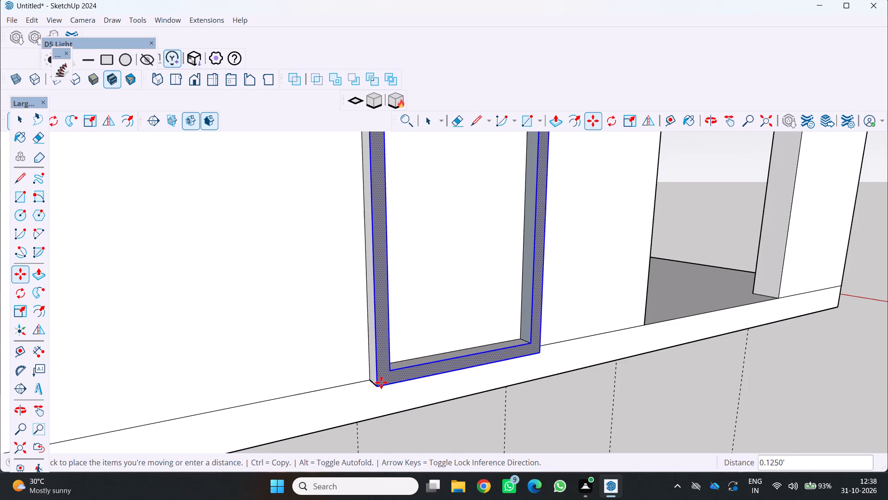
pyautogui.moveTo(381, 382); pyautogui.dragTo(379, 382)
# Examine the door frame's depth and its fit against the wall from several angles.
pyautogui.scroll(-4, 375, 381)
pyautogui.moveTo(374, 383); pyautogui.dragTo(304, 418, button='middle')
pyautogui.scroll(-3, 306, 415)
pyautogui.scroll(-1, 380, 364)
pyautogui.moveTo(378, 369); pyautogui.dragTo(347, 386, button='middle')
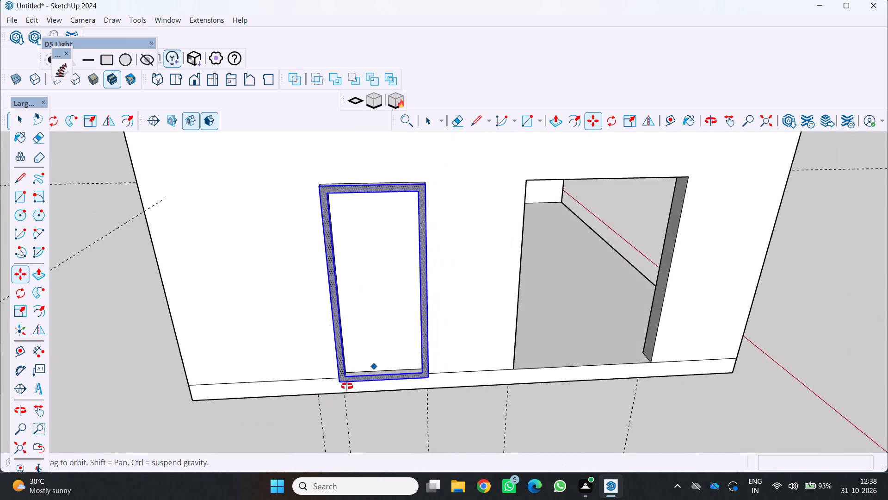
pyautogui.moveTo(347, 386); pyautogui.dragTo(331, 396, button='middle')
pyautogui.scroll(3, 360, 309)
pyautogui.moveTo(368, 306); pyautogui.dragTo(427, 350, button='middle')
pyautogui.middleClick(427, 350)
pyautogui.scroll(-2, 389, 324)
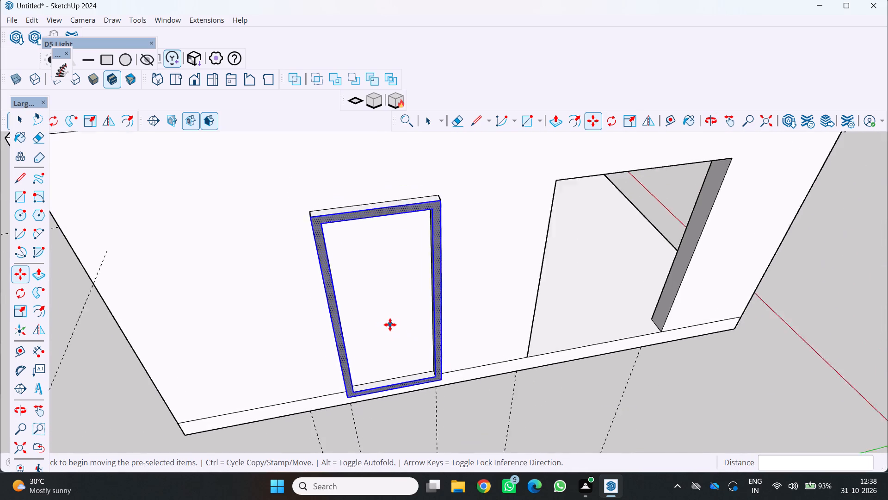
pyautogui.scroll(-1, 390, 325)
pyautogui.moveTo(390, 324); pyautogui.dragTo(396, 271, button='middle')
pyautogui.scroll(1, 396, 273)
pyautogui.scroll(-1, 482, 322)
pyautogui.moveTo(478, 324); pyautogui.dragTo(451, 289, button='middle')
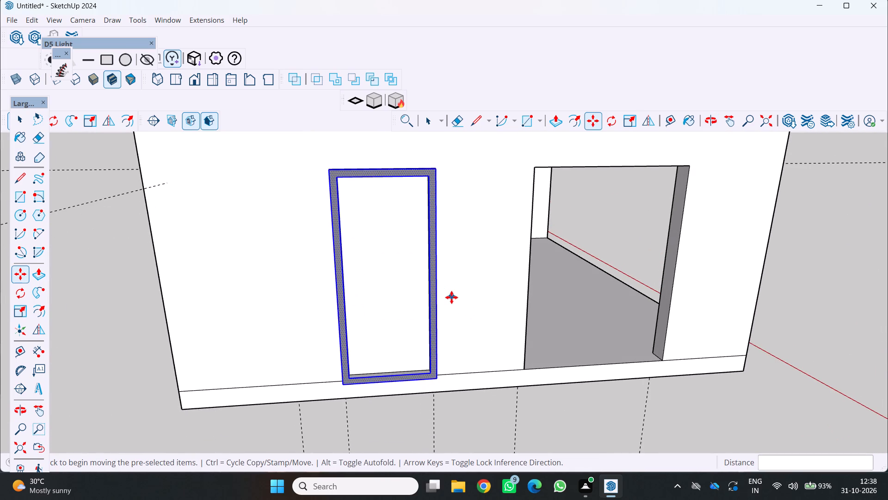
# Undo the move of the door frame's front face and the grey paint applied to it.
pyautogui.hotkey('ctrl', 'z')
pyautogui.hotkey('ctrl', 'z')
pyautogui.hotkey('ctrl', 'z')
pyautogui.hotkey('ctrl', 'z')
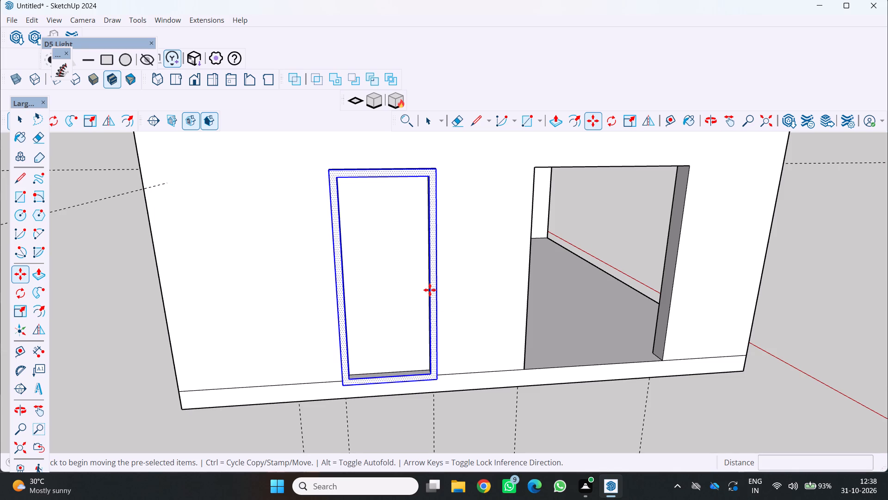
pyautogui.hotkey('ctrl', 'z')
pyautogui.hotkey('ctrl', 'z')
pyautogui.hotkey('ctrl', 'z')
pyautogui.hotkey('ctrl', 'z')
pyautogui.hotkey('ctrl', 'z')
pyautogui.hotkey('ctrl', 'z')
pyautogui.hotkey('ctrl', 'z')
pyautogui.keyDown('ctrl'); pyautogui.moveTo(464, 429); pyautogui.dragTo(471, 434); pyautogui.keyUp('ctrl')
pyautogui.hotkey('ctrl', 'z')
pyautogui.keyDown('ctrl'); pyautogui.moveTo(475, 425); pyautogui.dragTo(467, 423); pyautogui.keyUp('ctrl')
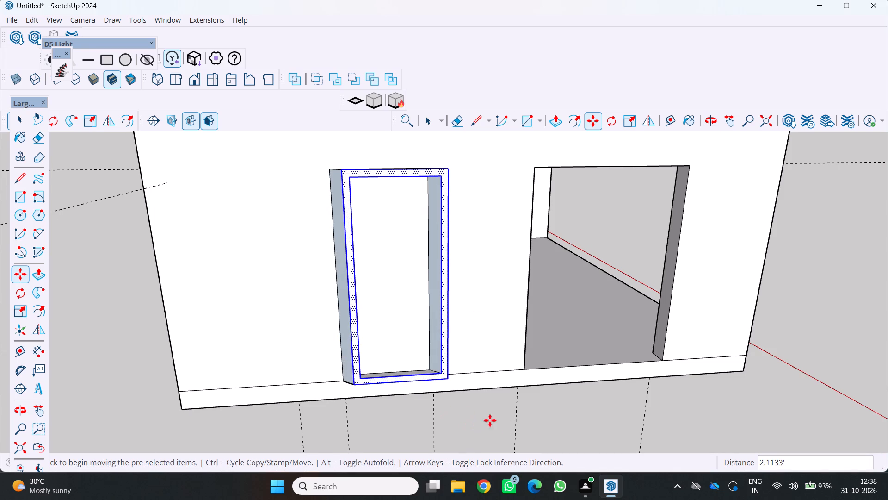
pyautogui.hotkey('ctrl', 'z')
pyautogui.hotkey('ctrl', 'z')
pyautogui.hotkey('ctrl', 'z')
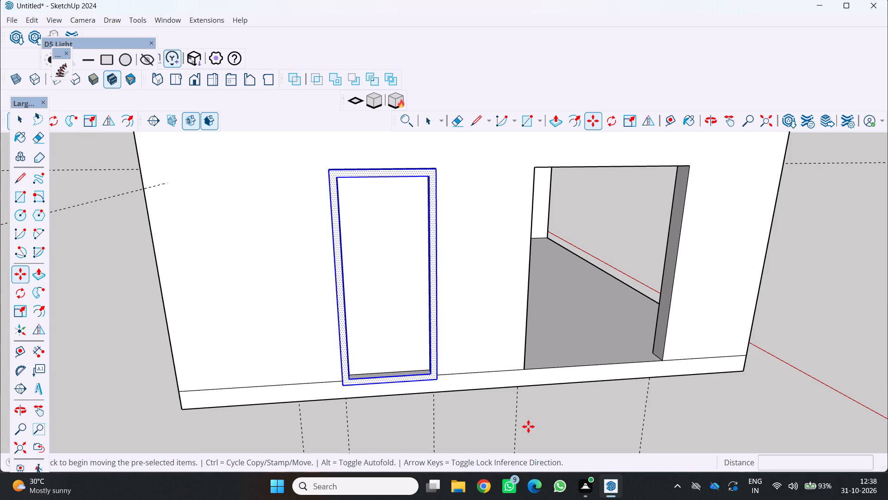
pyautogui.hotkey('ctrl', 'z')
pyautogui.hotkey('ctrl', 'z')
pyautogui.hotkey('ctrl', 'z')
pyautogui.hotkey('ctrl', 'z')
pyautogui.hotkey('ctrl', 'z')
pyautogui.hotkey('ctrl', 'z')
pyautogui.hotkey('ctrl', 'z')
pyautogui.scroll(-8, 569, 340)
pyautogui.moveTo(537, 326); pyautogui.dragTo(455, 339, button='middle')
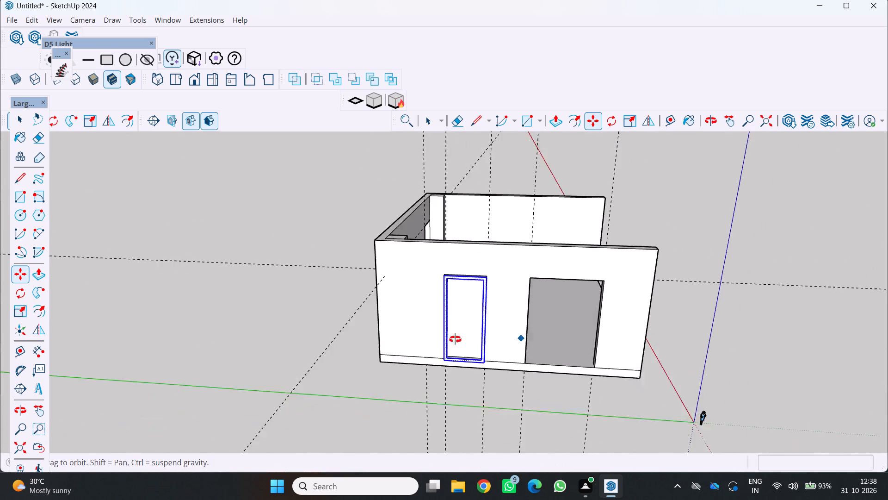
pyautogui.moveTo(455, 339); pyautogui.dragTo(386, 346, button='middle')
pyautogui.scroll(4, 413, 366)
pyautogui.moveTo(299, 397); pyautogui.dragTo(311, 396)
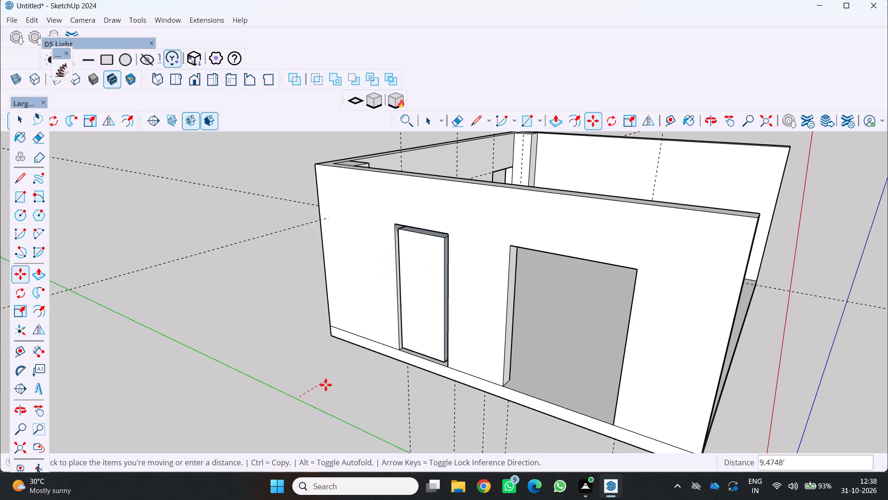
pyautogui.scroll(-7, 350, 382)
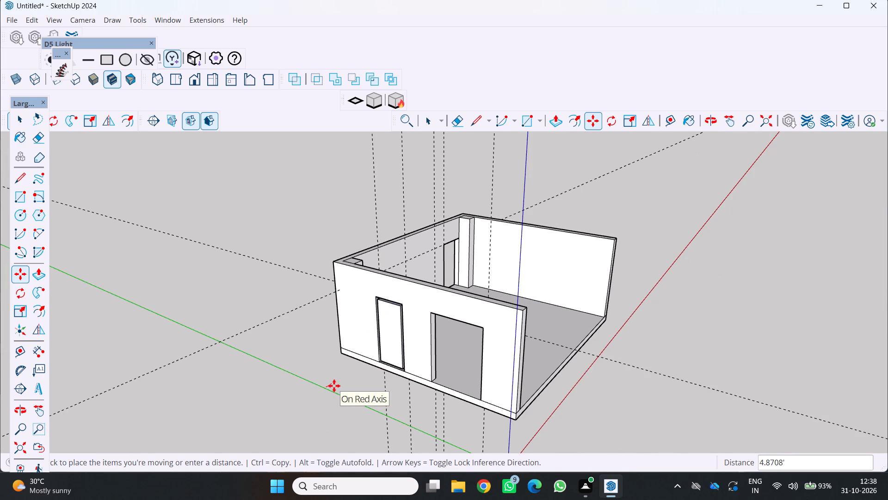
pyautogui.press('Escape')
# Deselect the door frame's front face and edges.
pyautogui.moveTo(410, 376); pyautogui.dragTo(435, 401, button='middle')
pyautogui.scroll(3, 347, 408)
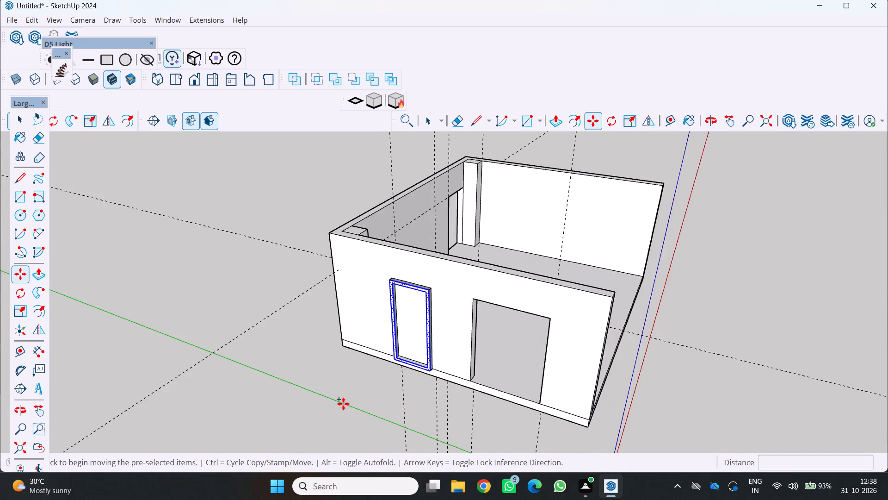
pyautogui.scroll(1, 364, 396)
pyautogui.moveTo(367, 395); pyautogui.dragTo(427, 387, button='middle')
pyautogui.press('space')
pyautogui.click(377, 384)
pyautogui.moveTo(380, 384); pyautogui.dragTo(381, 384, button='middle')
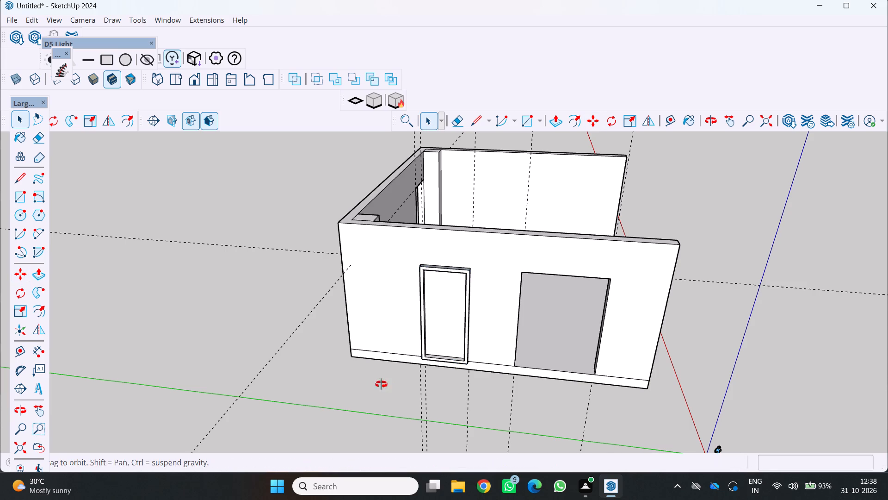
pyautogui.moveTo(381, 384); pyautogui.dragTo(327, 360, button='middle')
pyautogui.scroll(3, 394, 373)
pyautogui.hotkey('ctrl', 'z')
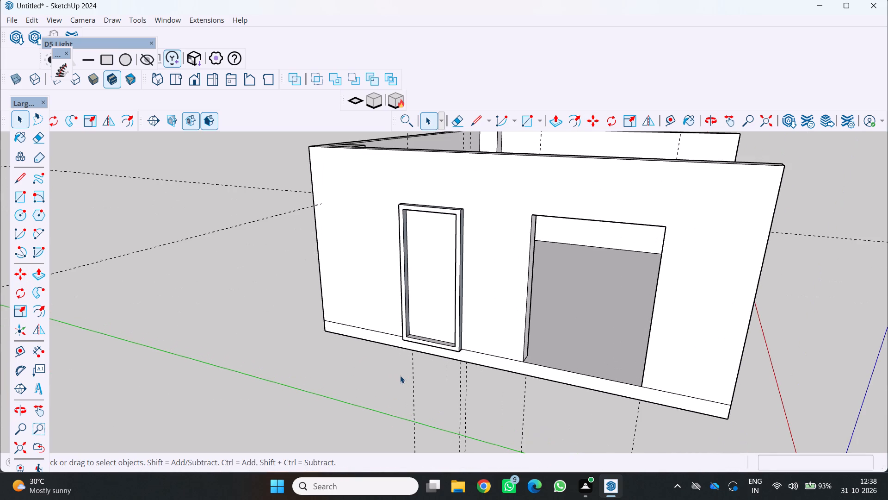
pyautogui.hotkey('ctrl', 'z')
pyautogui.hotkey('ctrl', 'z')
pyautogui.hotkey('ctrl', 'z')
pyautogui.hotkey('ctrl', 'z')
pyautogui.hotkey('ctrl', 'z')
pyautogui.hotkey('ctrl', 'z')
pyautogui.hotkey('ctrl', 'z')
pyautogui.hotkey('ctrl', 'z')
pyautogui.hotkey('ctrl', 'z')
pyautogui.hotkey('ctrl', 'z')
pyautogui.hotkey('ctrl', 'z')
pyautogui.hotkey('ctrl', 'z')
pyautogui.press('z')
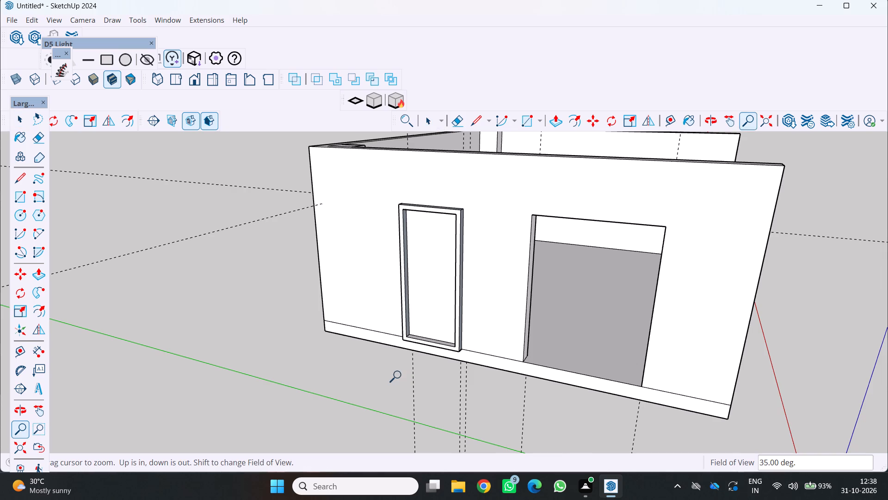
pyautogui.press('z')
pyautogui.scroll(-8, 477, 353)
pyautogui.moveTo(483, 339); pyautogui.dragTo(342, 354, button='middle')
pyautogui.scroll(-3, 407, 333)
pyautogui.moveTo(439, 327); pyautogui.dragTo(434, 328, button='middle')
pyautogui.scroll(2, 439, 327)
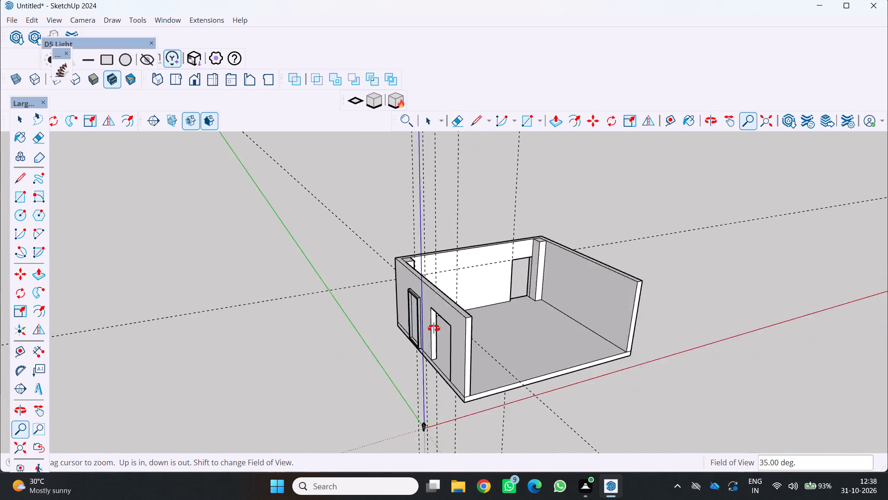
# From inside the room, erase the inner vertical edge of the narrow doorway frame's front panel nearest the room corner.
pyautogui.moveTo(434, 328); pyautogui.dragTo(308, 355, button='middle')
pyautogui.scroll(7, 434, 328)
pyautogui.middleClick(308, 356)
pyautogui.moveTo(447, 339); pyautogui.dragTo(260, 349, button='middle')
pyautogui.scroll(6, 392, 322)
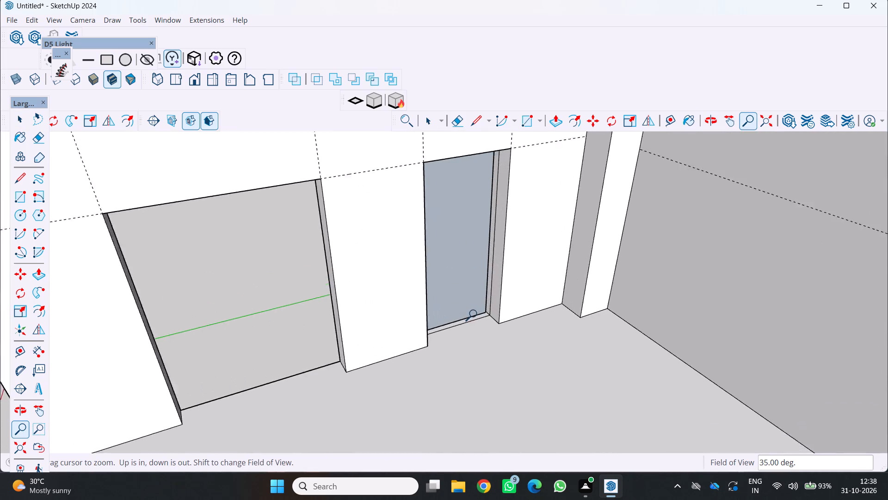
pyautogui.scroll(4, 475, 314)
pyautogui.moveTo(462, 322); pyautogui.dragTo(439, 355, button='middle')
pyautogui.scroll(1, 438, 351)
pyautogui.scroll(-4, 445, 337)
pyautogui.moveTo(443, 337); pyautogui.dragTo(367, 351, button='middle')
pyautogui.middleClick(367, 351)
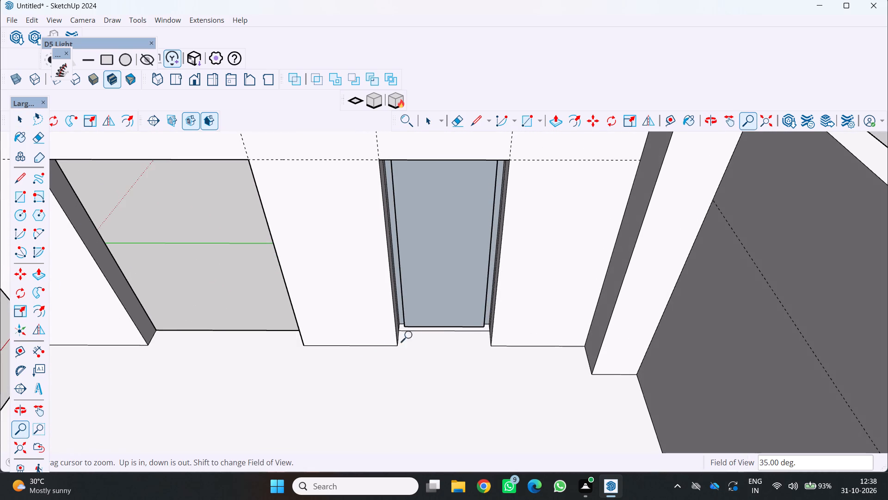
pyautogui.press('e')
pyautogui.scroll(3, 456, 319)
pyautogui.click(462, 294)
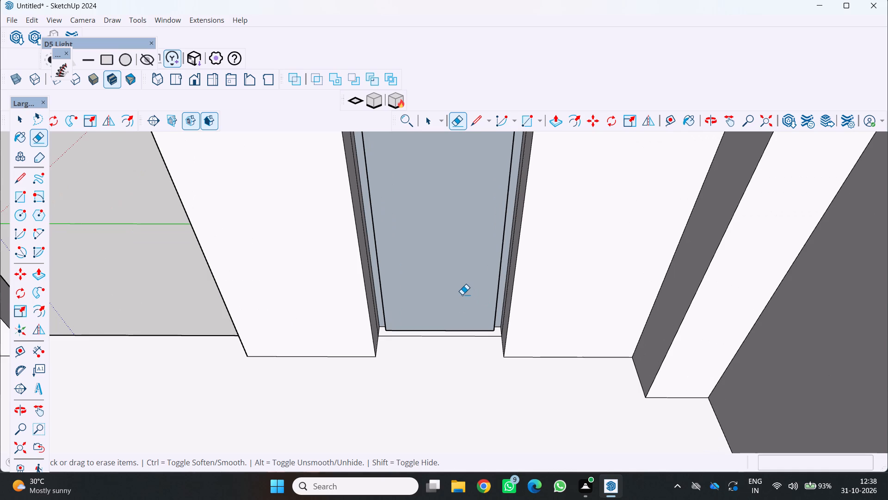
pyautogui.click(498, 291)
# Erase the remaining inner vertical edge of the frame's jamb on the side nearest the room corner.
pyautogui.scroll(-1, 489, 288)
pyautogui.moveTo(488, 294); pyautogui.dragTo(493, 308, button='middle')
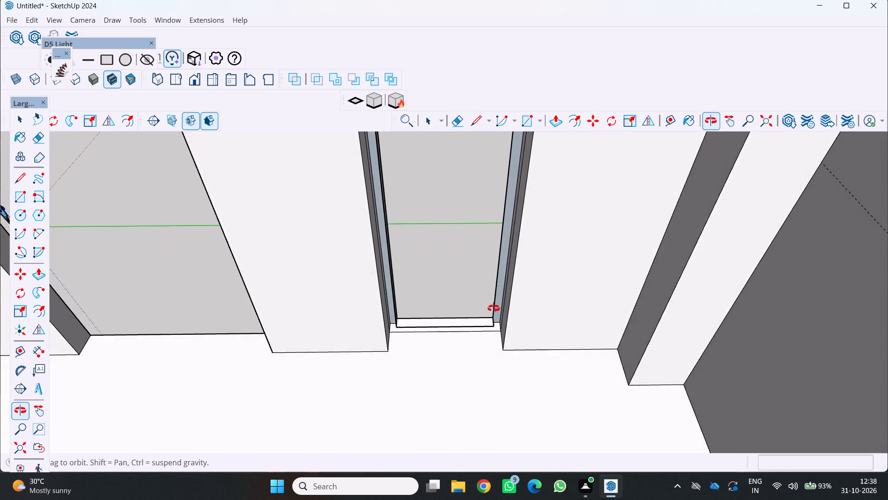
pyautogui.moveTo(493, 308); pyautogui.dragTo(507, 310, button='middle')
pyautogui.scroll(4, 498, 289)
pyautogui.moveTo(496, 291); pyautogui.dragTo(507, 303, button='middle')
pyautogui.scroll(4, 485, 286)
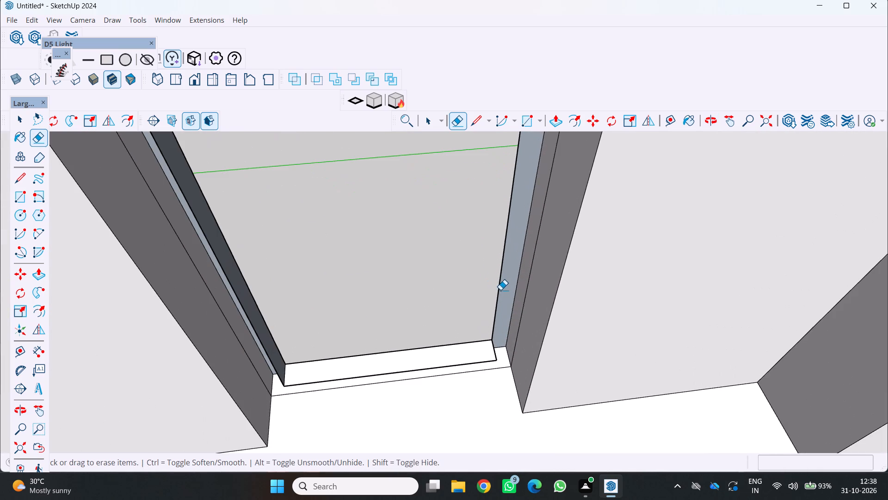
pyautogui.click(501, 285)
# Erase the front lower edge of the frame's bottom lining to remove that strip above the threshold.
pyautogui.scroll(-5, 467, 316)
pyautogui.moveTo(439, 328); pyautogui.dragTo(439, 327, button='middle')
pyautogui.scroll(1, 439, 328)
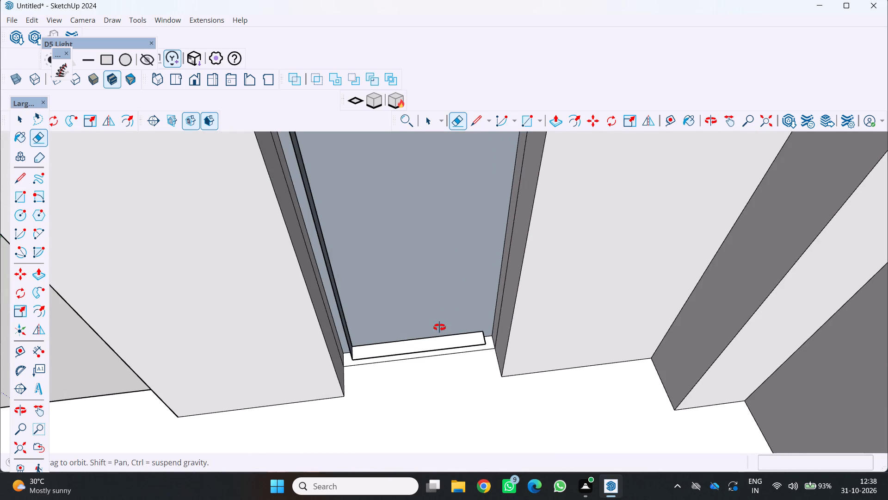
pyautogui.moveTo(439, 327); pyautogui.dragTo(479, 290, button='middle')
pyautogui.middleClick(479, 290)
pyautogui.scroll(3, 448, 331)
pyautogui.moveTo(449, 340); pyautogui.dragTo(449, 289, button='middle')
pyautogui.scroll(1, 446, 300)
pyautogui.scroll(4, 497, 338)
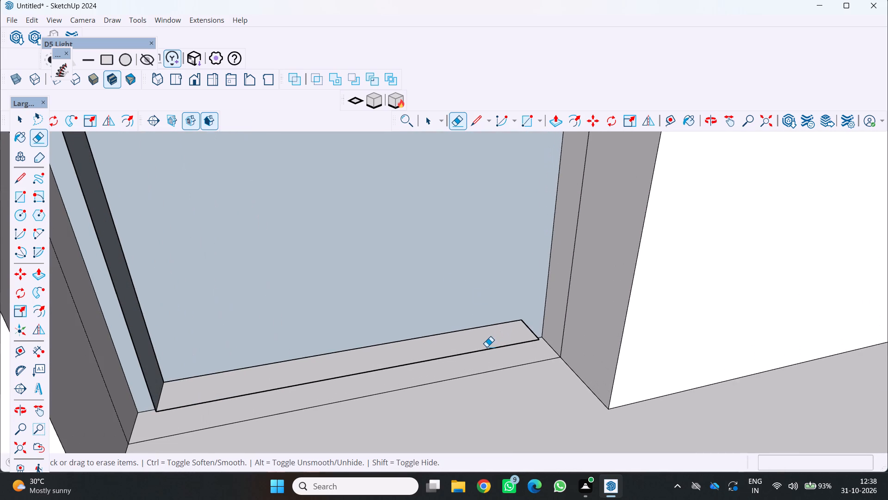
pyautogui.click(486, 348)
# Erase the frame's inner vertical edge on the side nearest the wide opening.
pyautogui.scroll(-7, 491, 336)
pyautogui.moveTo(500, 342); pyautogui.dragTo(549, 348, button='middle')
pyautogui.middleClick(551, 347)
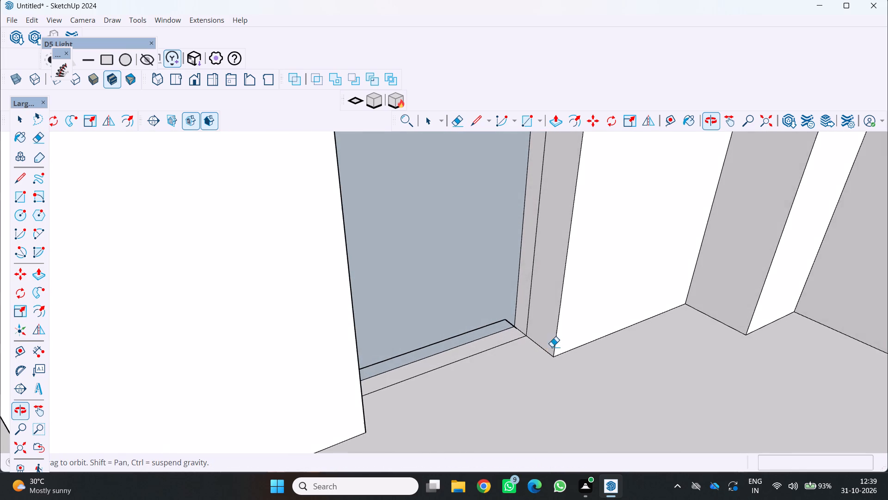
pyautogui.moveTo(483, 338); pyautogui.dragTo(561, 355, button='middle')
pyautogui.scroll(-6, 561, 355)
pyautogui.moveTo(521, 338); pyautogui.dragTo(434, 348, button='middle')
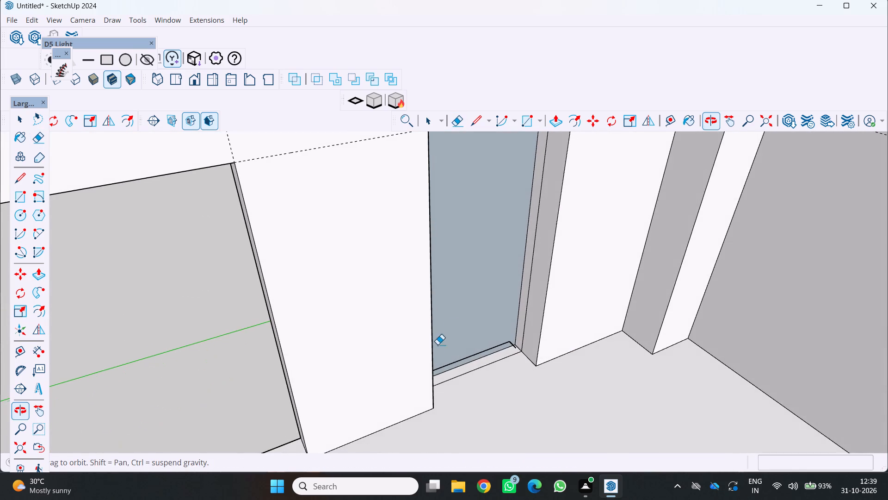
pyautogui.click(484, 259)
pyautogui.scroll(3, 521, 278)
pyautogui.moveTo(491, 278); pyautogui.dragTo(444, 301, button='middle')
pyautogui.middleClick(444, 301)
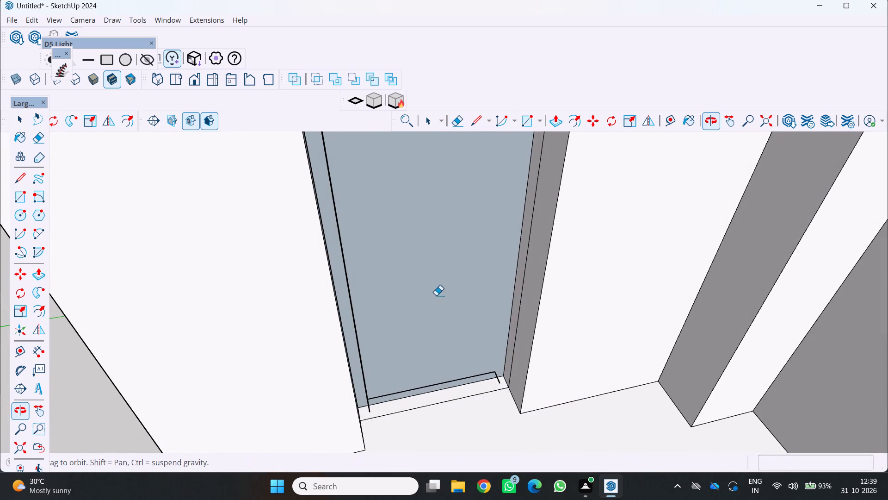
pyautogui.click(378, 286)
pyautogui.click(347, 272)
pyautogui.click(349, 270)
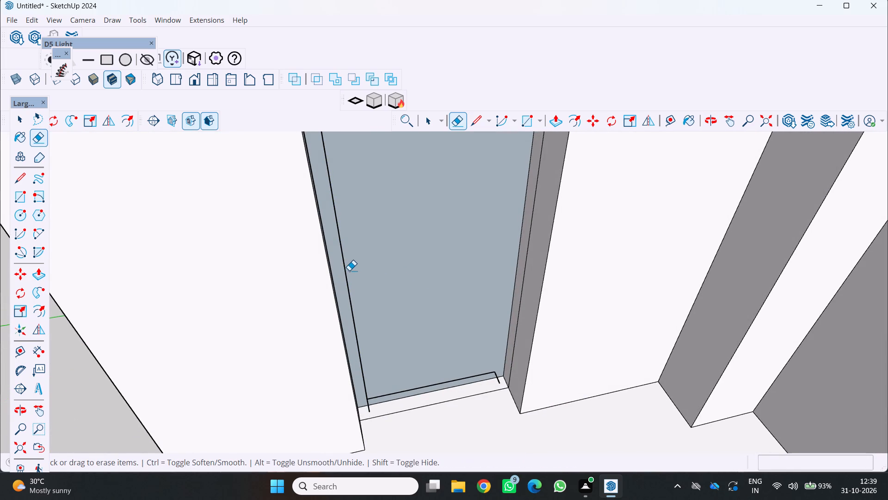
pyautogui.click(345, 266)
# Erase the large face filling the narrow doorway along with the short corner edge and the long horizontal edge near the threshold.
pyautogui.scroll(-4, 383, 279)
pyautogui.moveTo(458, 371); pyautogui.dragTo(449, 334, button='middle')
pyautogui.scroll(1, 458, 368)
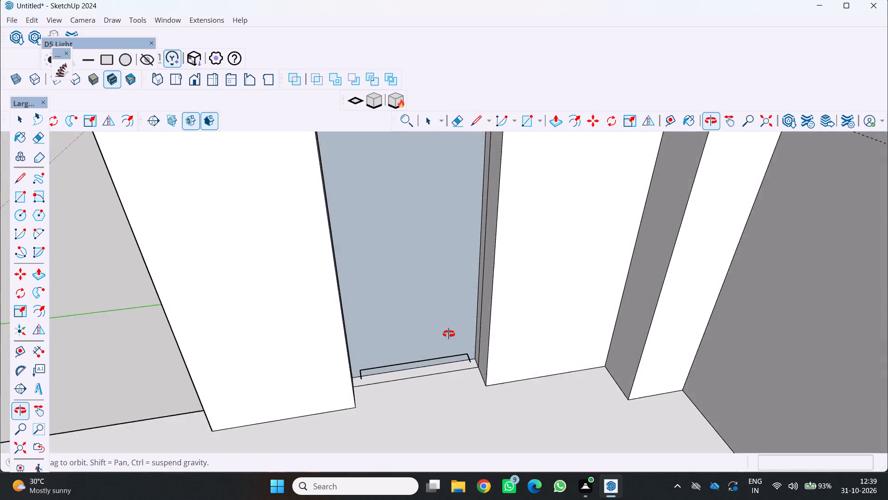
pyautogui.moveTo(449, 334); pyautogui.dragTo(449, 327, button='middle')
pyautogui.scroll(10, 461, 358)
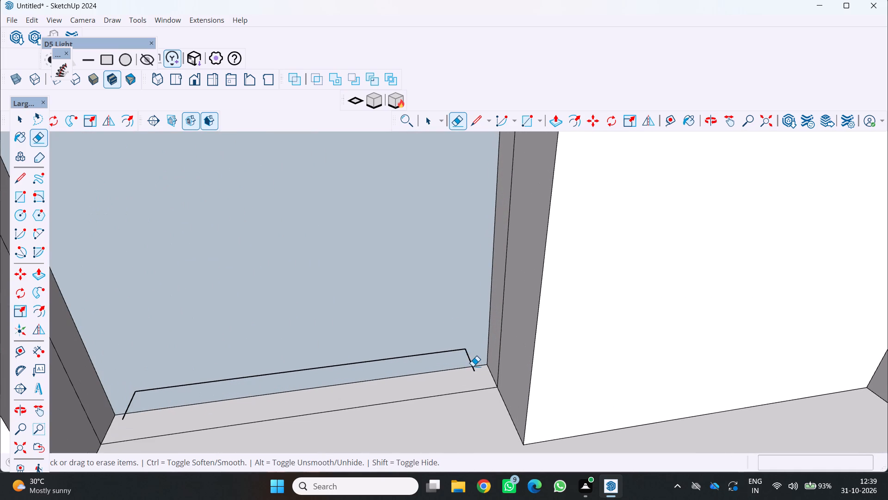
pyautogui.click(473, 365)
pyautogui.scroll(-5, 465, 353)
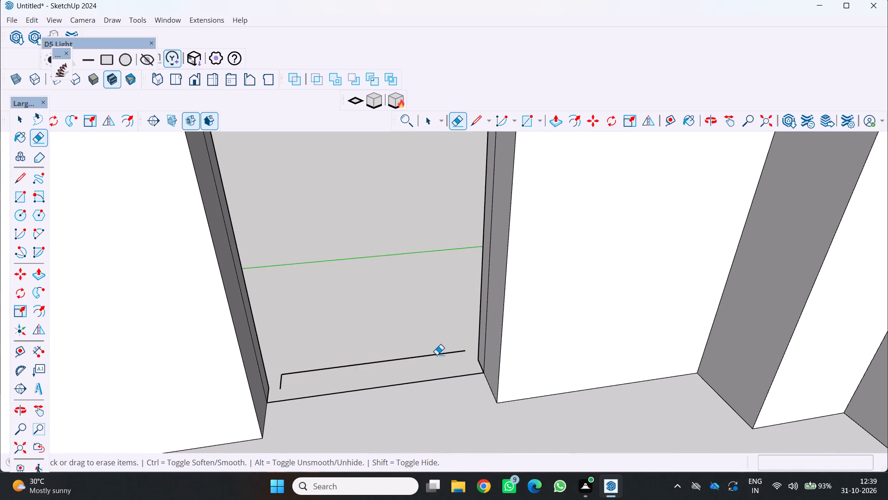
pyautogui.click(438, 356)
# From outside, erase the frame's leftover side edge and short stub at the doorway base nearest the wide opening.
pyautogui.scroll(-6, 442, 356)
pyautogui.moveTo(453, 360); pyautogui.dragTo(594, 363, button='middle')
pyautogui.scroll(-5, 466, 352)
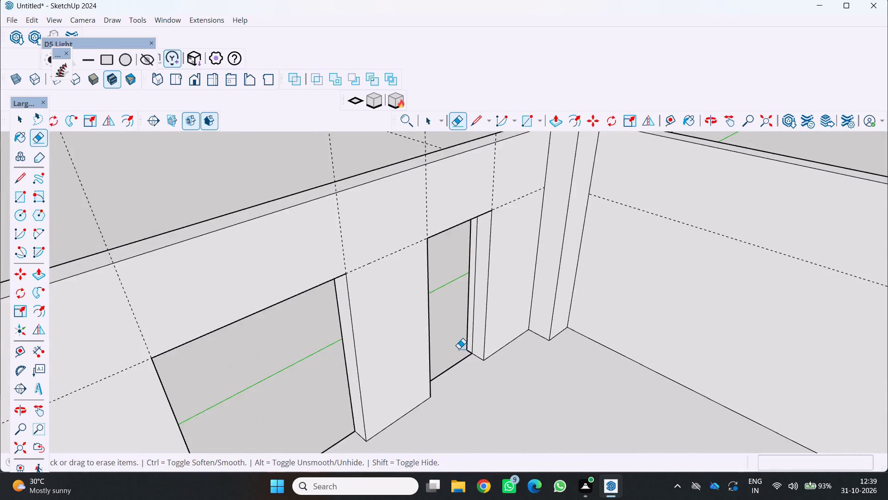
pyautogui.moveTo(458, 351); pyautogui.dragTo(669, 374, button='middle')
pyautogui.scroll(3, 455, 360)
pyautogui.moveTo(464, 368); pyautogui.dragTo(596, 358, button='middle')
pyautogui.scroll(1, 536, 371)
pyautogui.scroll(2, 521, 336)
pyautogui.moveTo(519, 337); pyautogui.dragTo(562, 377, button='middle')
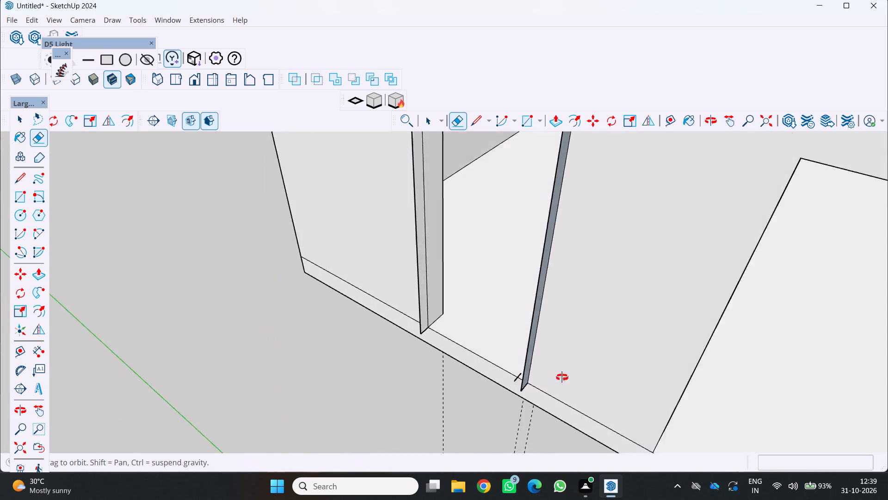
pyautogui.moveTo(562, 377); pyautogui.dragTo(610, 376, button='middle')
pyautogui.scroll(6, 559, 358)
pyautogui.click(553, 358)
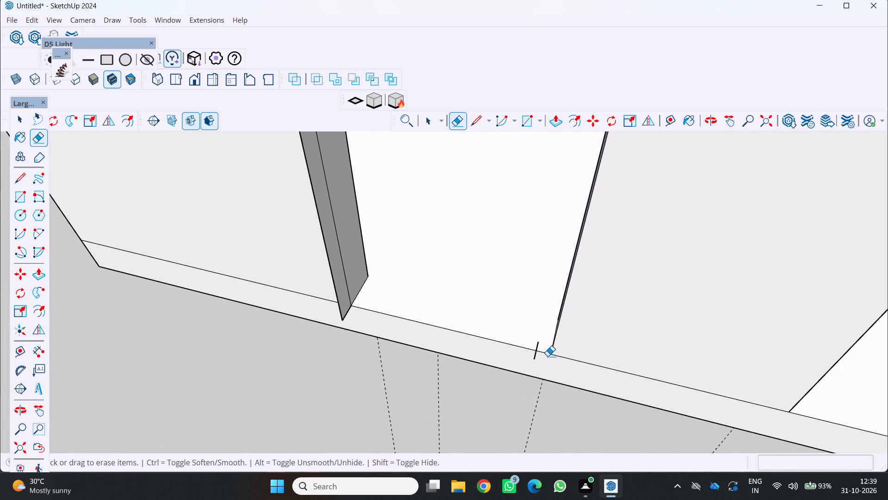
pyautogui.scroll(8, 533, 359)
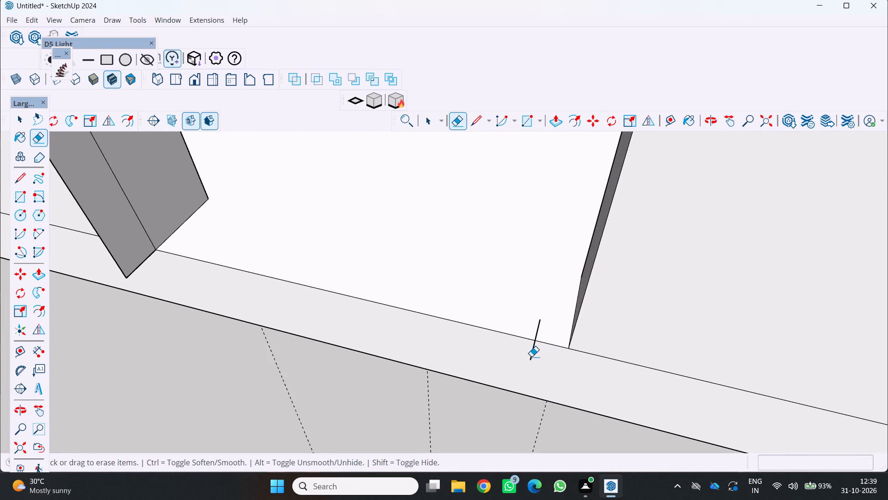
pyautogui.click(531, 356)
# Erase the frame's projecting side strip nearest the building corner and the short stub edge at its base.
pyautogui.scroll(-15, 531, 358)
pyautogui.moveTo(481, 348); pyautogui.dragTo(592, 360, button='middle')
pyautogui.middleClick(592, 360)
pyautogui.scroll(-4, 592, 360)
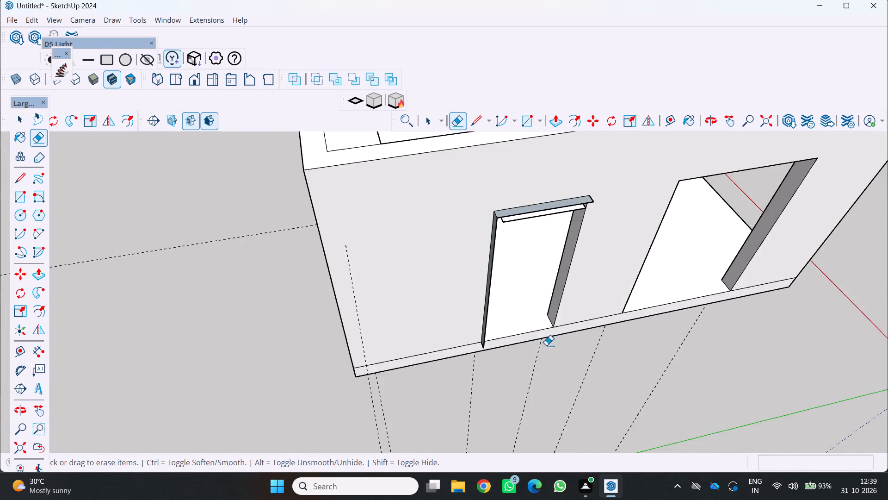
pyautogui.scroll(1, 521, 329)
pyautogui.moveTo(519, 330); pyautogui.dragTo(580, 348, button='middle')
pyautogui.middleClick(580, 347)
pyautogui.scroll(6, 529, 329)
pyautogui.moveTo(499, 321); pyautogui.dragTo(581, 341, button='middle')
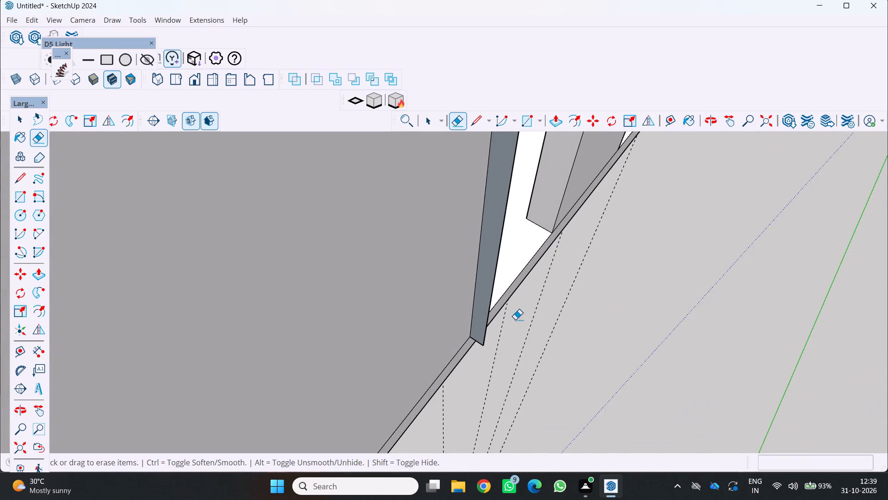
pyautogui.click(488, 306)
pyautogui.scroll(-5, 483, 309)
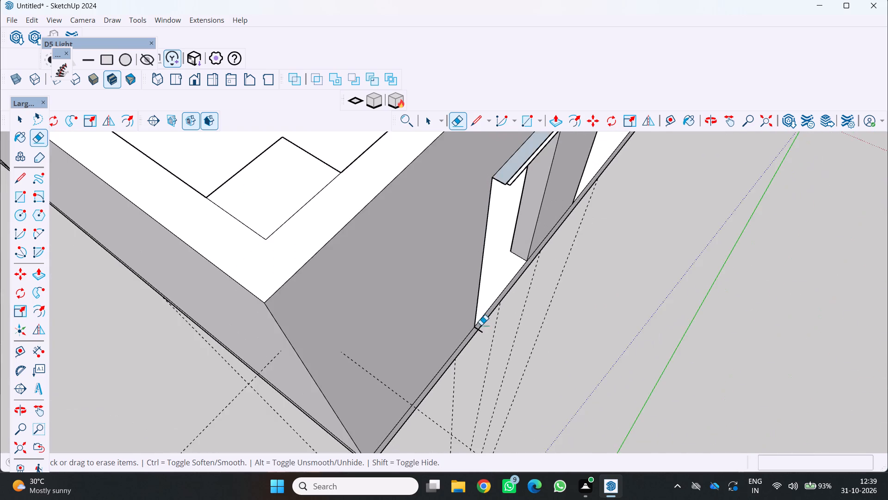
pyautogui.scroll(6, 485, 333)
pyautogui.moveTo(465, 337); pyautogui.dragTo(510, 332, button='middle')
pyautogui.scroll(4, 487, 329)
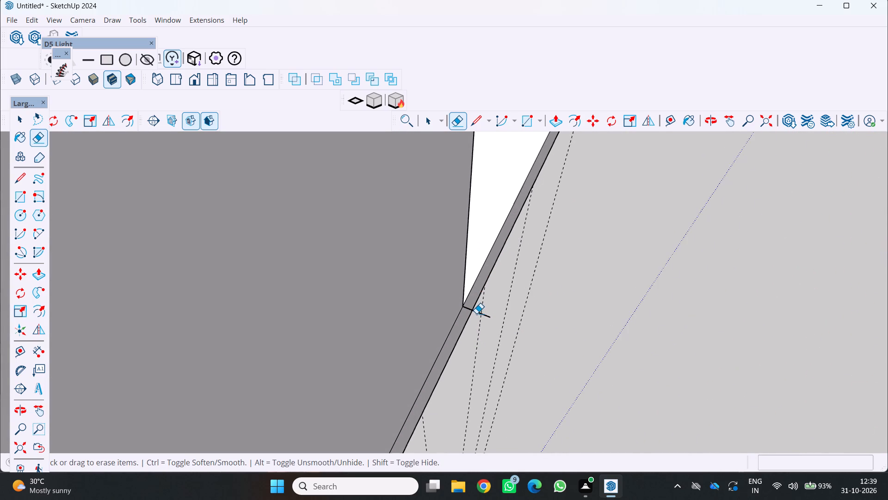
pyautogui.click(477, 313)
# Erase the front edge of the frame's projecting top strip above the narrow doorway.
pyautogui.scroll(-18, 466, 314)
pyautogui.moveTo(498, 316); pyautogui.dragTo(493, 319, button='middle')
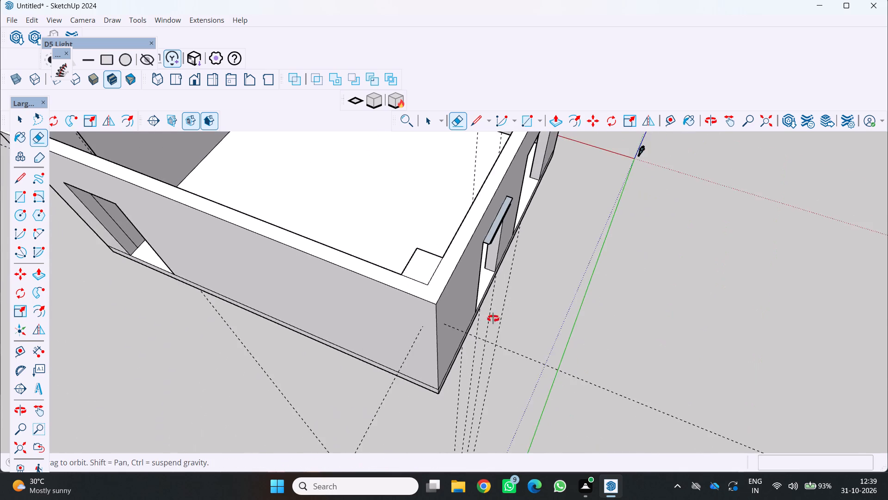
pyautogui.moveTo(493, 319); pyautogui.dragTo(330, 328, button='middle')
pyautogui.scroll(1, 481, 329)
pyautogui.moveTo(480, 331); pyautogui.dragTo(413, 284, button='middle')
pyautogui.scroll(3, 499, 312)
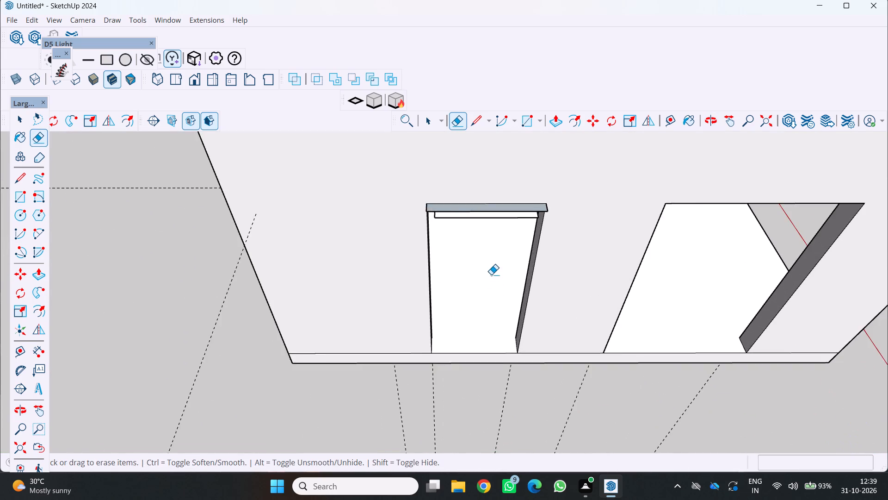
pyautogui.scroll(1, 491, 275)
pyautogui.moveTo(491, 275); pyautogui.dragTo(485, 239, button='middle')
pyautogui.scroll(2, 487, 243)
pyautogui.middleClick(485, 238)
pyautogui.scroll(-11, 454, 249)
pyautogui.moveTo(452, 267); pyautogui.dragTo(451, 251, button='middle')
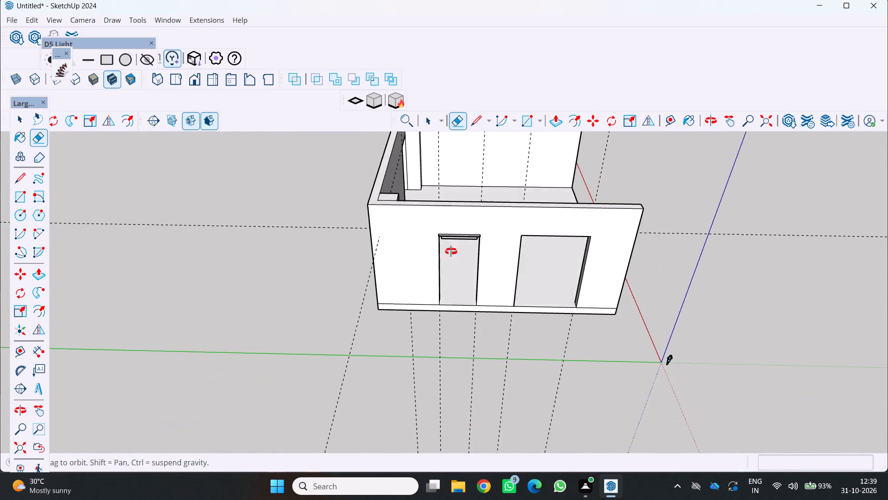
pyautogui.moveTo(451, 251); pyautogui.dragTo(449, 207, button='middle')
pyautogui.scroll(1, 450, 232)
pyautogui.middleClick(449, 206)
pyautogui.scroll(8, 451, 206)
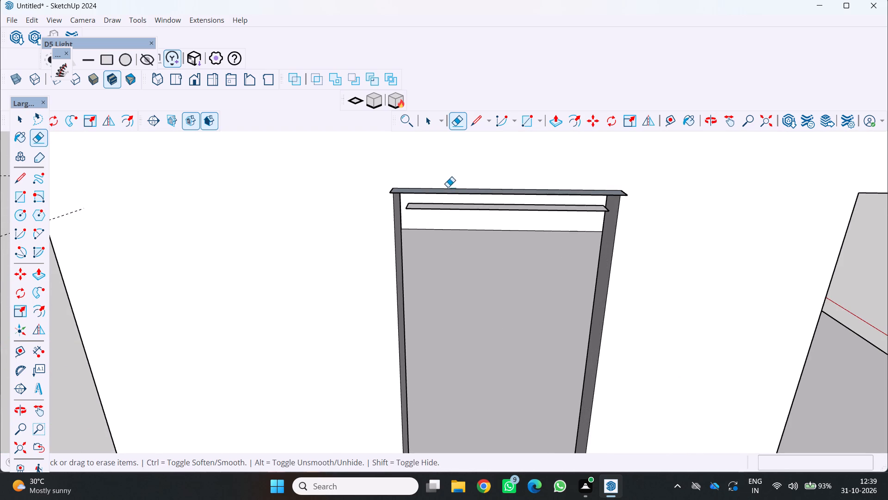
pyautogui.scroll(1, 448, 187)
pyautogui.moveTo(453, 189); pyautogui.dragTo(460, 248, button='middle')
pyautogui.click(464, 201)
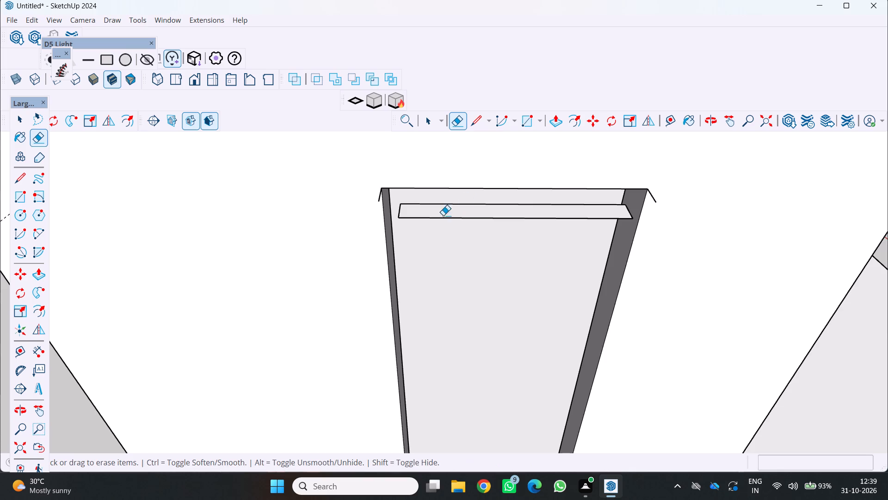
# Erase the long edges of the frame's inner header strip across the top of the narrow doorway.
pyautogui.moveTo(435, 220); pyautogui.dragTo(432, 237, button='middle')
pyautogui.scroll(-4, 432, 236)
pyautogui.moveTo(435, 235); pyautogui.dragTo(443, 166, button='middle')
pyautogui.scroll(3, 438, 174)
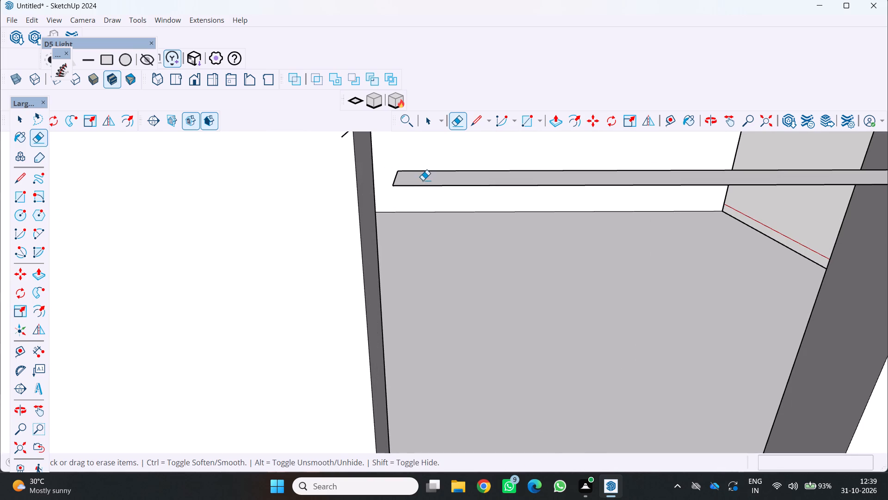
pyautogui.moveTo(423, 180); pyautogui.dragTo(423, 185)
pyautogui.click(434, 171)
# Erase the leftover short frame edges at the doorway's upper corner nearest the building corner.
pyautogui.scroll(-6, 420, 178)
pyautogui.moveTo(406, 183); pyautogui.dragTo(409, 188, button='middle')
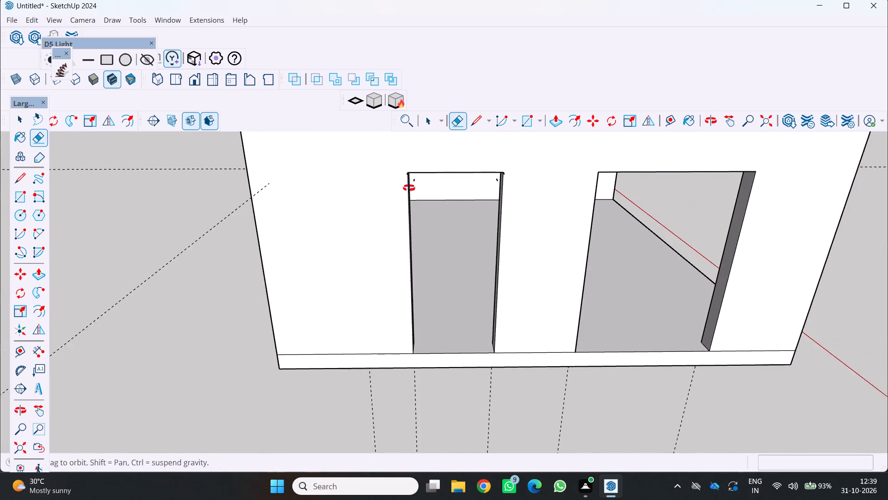
pyautogui.moveTo(409, 188); pyautogui.dragTo(373, 216, button='middle')
pyautogui.middleClick(373, 216)
pyautogui.scroll(3, 407, 192)
pyautogui.moveTo(407, 198); pyautogui.dragTo(368, 224, button='middle')
pyautogui.middleClick(368, 224)
pyautogui.scroll(5, 395, 202)
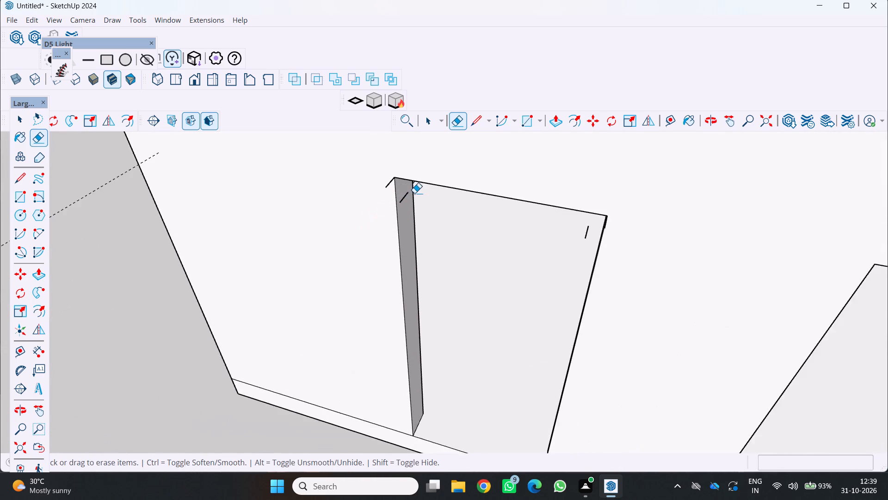
pyautogui.scroll(2, 414, 193)
pyautogui.click(402, 198)
pyautogui.click(398, 200)
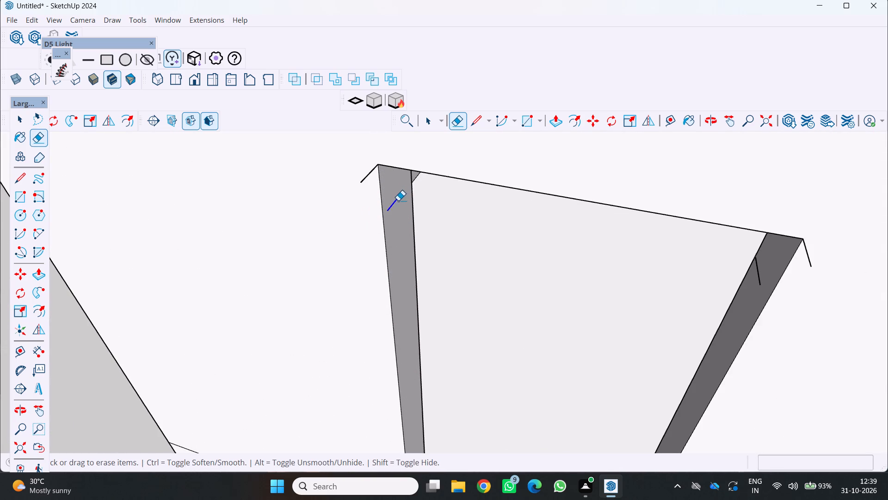
pyautogui.scroll(-4, 398, 200)
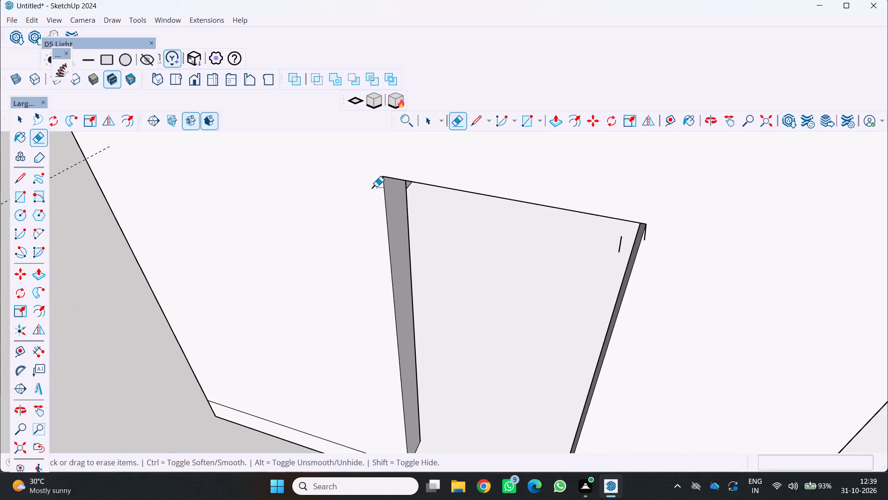
pyautogui.click(376, 187)
# Erase the two leftover short frame edges at the doorway's upper corner nearest the wide opening.
pyautogui.scroll(-4, 448, 198)
pyautogui.scroll(1, 543, 220)
pyautogui.moveTo(523, 233); pyautogui.dragTo(479, 238, button='middle')
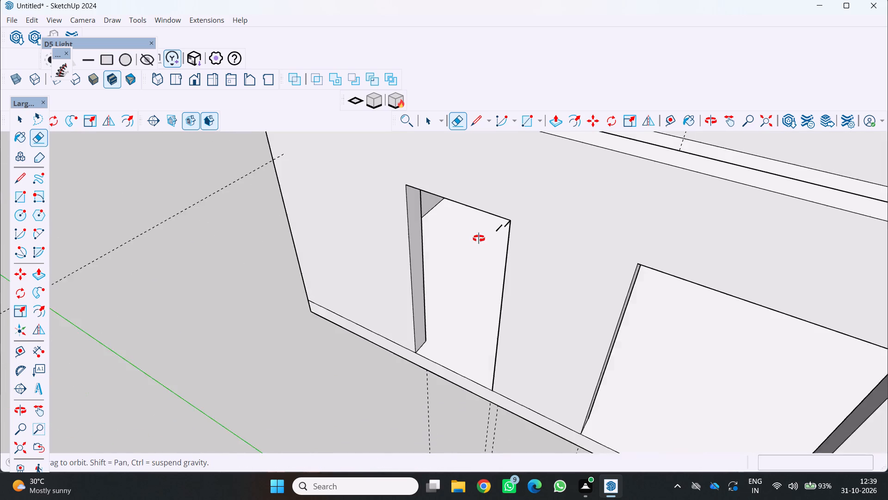
pyautogui.moveTo(479, 238); pyautogui.dragTo(463, 238, button='middle')
pyautogui.scroll(5, 478, 222)
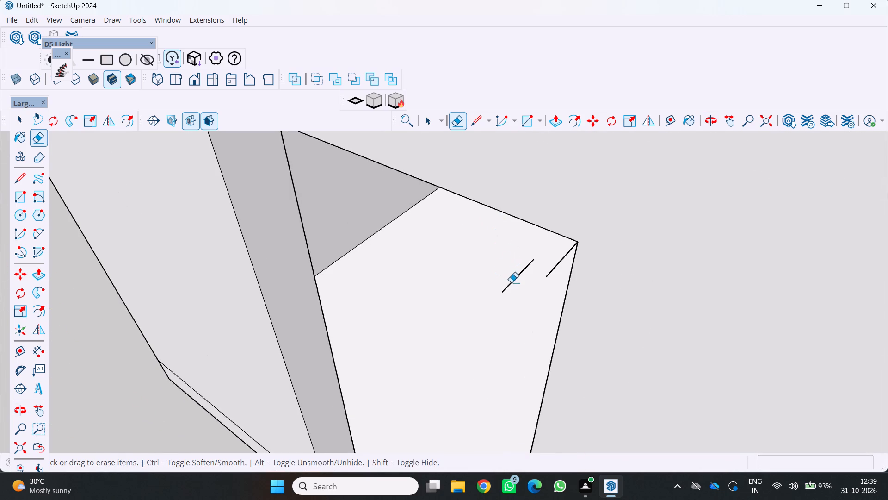
pyautogui.click(513, 283)
pyautogui.moveTo(556, 267); pyautogui.dragTo(551, 265)
pyautogui.scroll(-2, 549, 257)
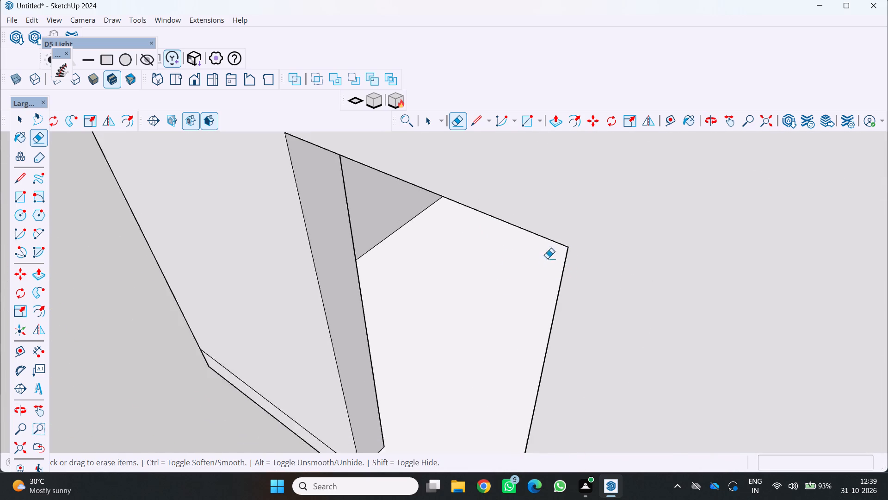
# Examine the cleared narrow doorway and the wide opening in the front wall from several angles.
pyautogui.scroll(-8, 547, 258)
pyautogui.moveTo(493, 256); pyautogui.dragTo(561, 196, button='middle')
pyautogui.scroll(-5, 517, 224)
pyautogui.moveTo(456, 250); pyautogui.dragTo(425, 250, button='middle')
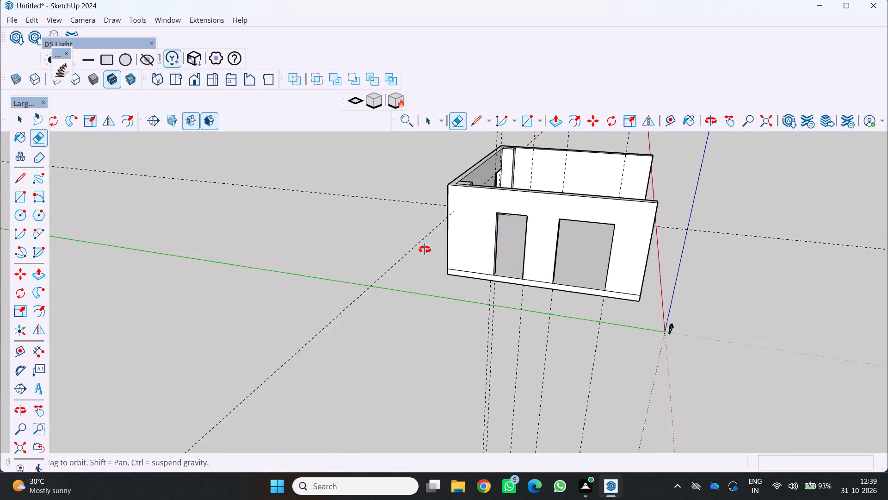
pyautogui.moveTo(425, 250); pyautogui.dragTo(384, 206, button='middle')
pyautogui.scroll(4, 426, 225)
pyautogui.moveTo(444, 235); pyautogui.dragTo(494, 273, button='middle')
pyautogui.scroll(1, 491, 267)
pyautogui.scroll(-5, 451, 253)
pyautogui.moveTo(443, 254); pyautogui.dragTo(448, 241, button='middle')
pyautogui.scroll(1, 444, 246)
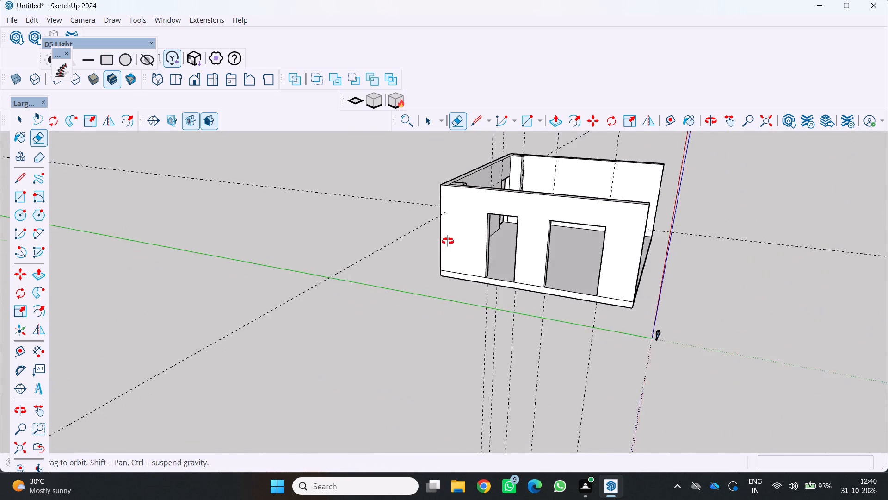
pyautogui.moveTo(448, 241); pyautogui.dragTo(489, 202, button='middle')
pyautogui.scroll(-4, 419, 251)
pyautogui.moveTo(414, 251); pyautogui.dragTo(368, 296, button='middle')
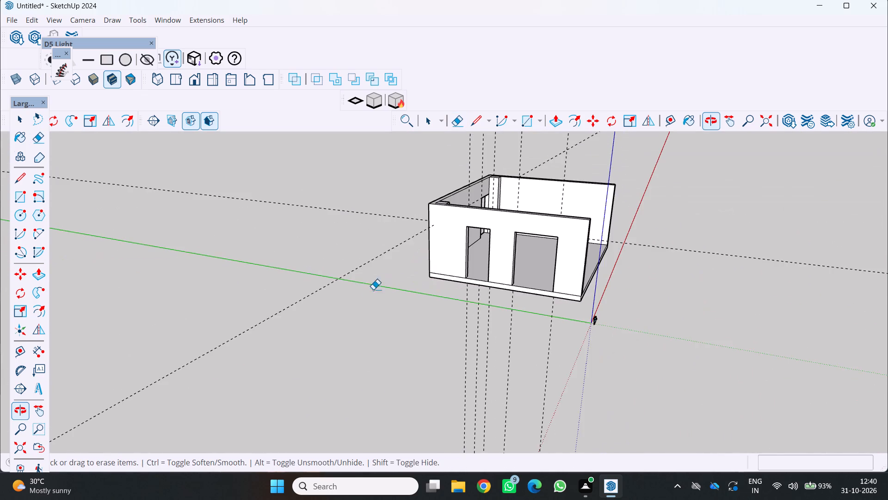
pyautogui.scroll(5, 430, 274)
pyautogui.moveTo(436, 269); pyautogui.dragTo(367, 286, button='middle')
pyautogui.scroll(4, 477, 250)
pyautogui.moveTo(482, 248); pyautogui.dragTo(498, 269, button='middle')
pyautogui.middleClick(501, 269)
pyautogui.scroll(-2, 299, 216)
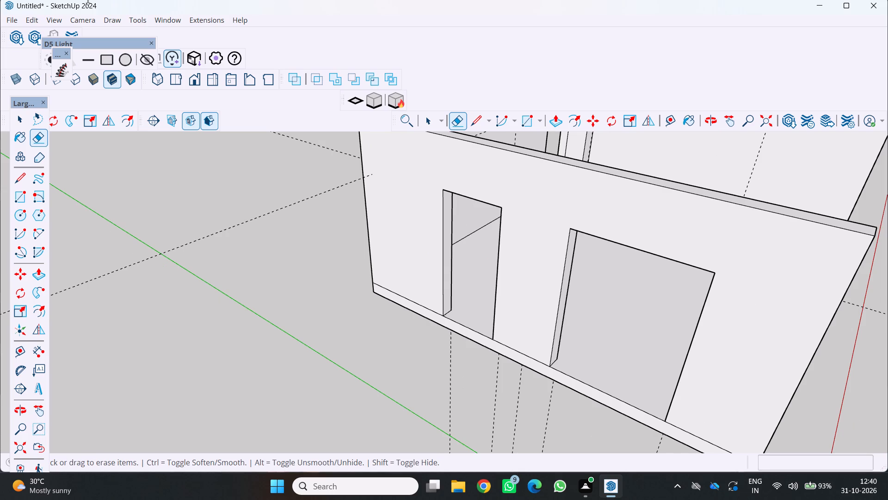
# Search the 3D Warehouse for "window" models.
pyautogui.click(168, 21)
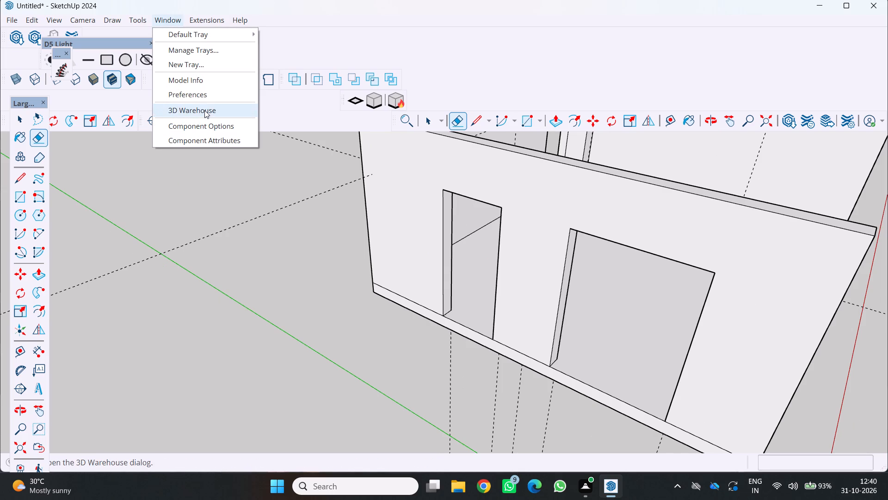
pyautogui.click(200, 103)
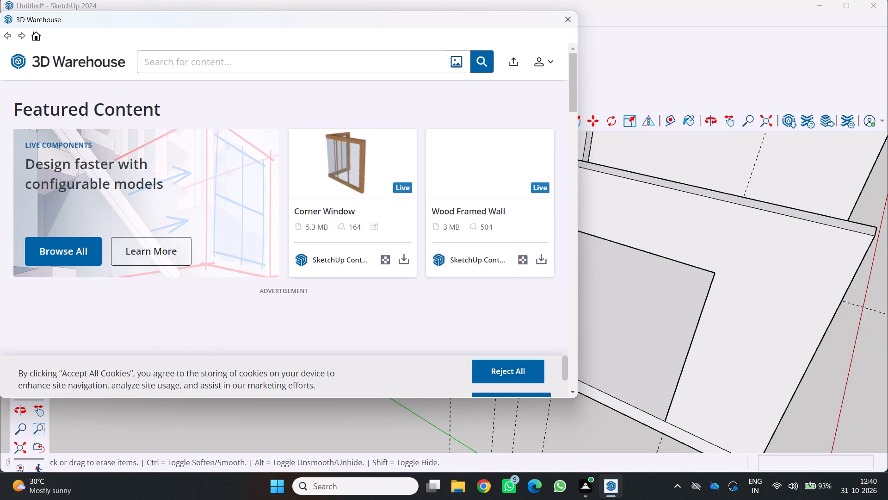
pyautogui.click(228, 59)
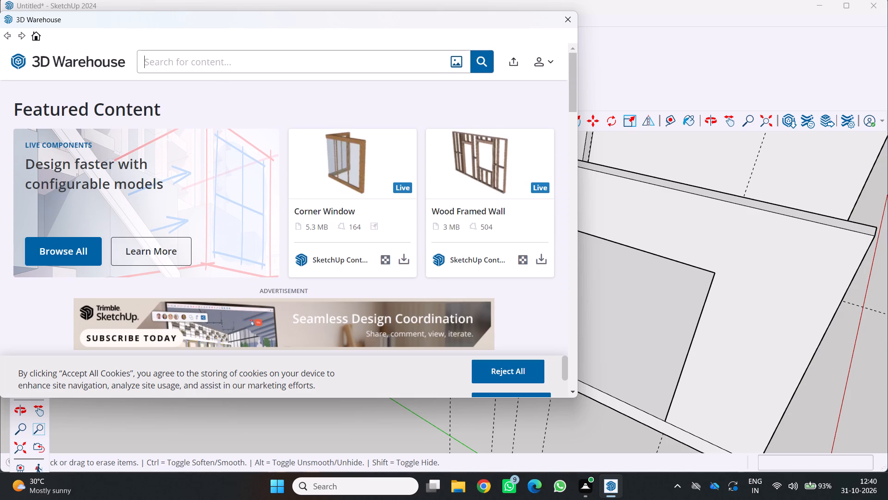
pyautogui.write('wi')
pyautogui.press('n')
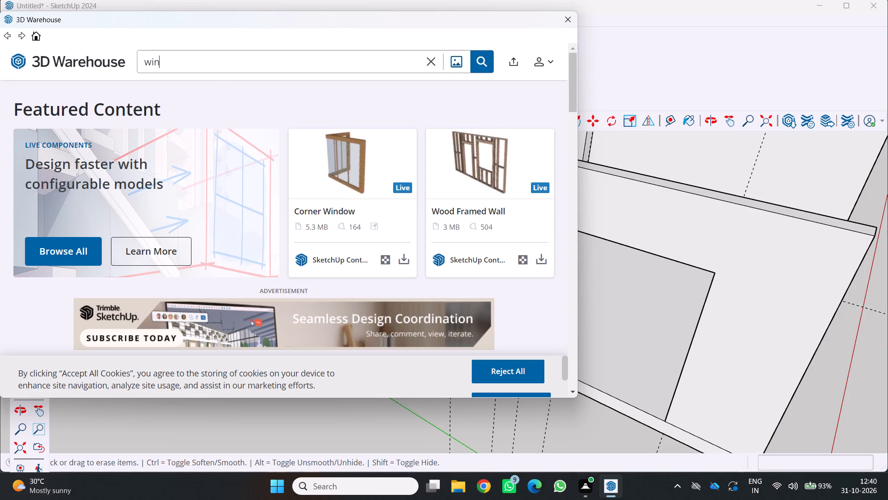
pyautogui.press('d')
pyautogui.press('o')
pyautogui.press('w')
pyautogui.click(481, 62)
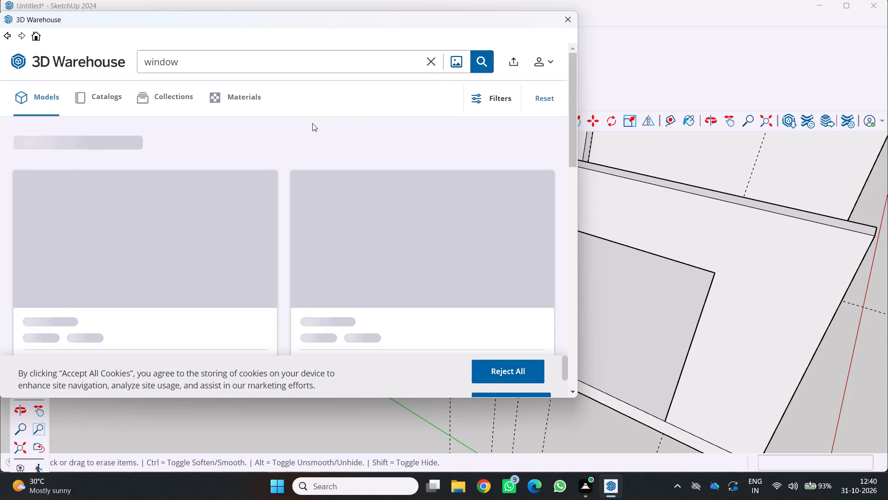
# Browse the window models in the 3D Warehouse results for a suitable design, and close the library.
pyautogui.scroll(-4, 241, 236)
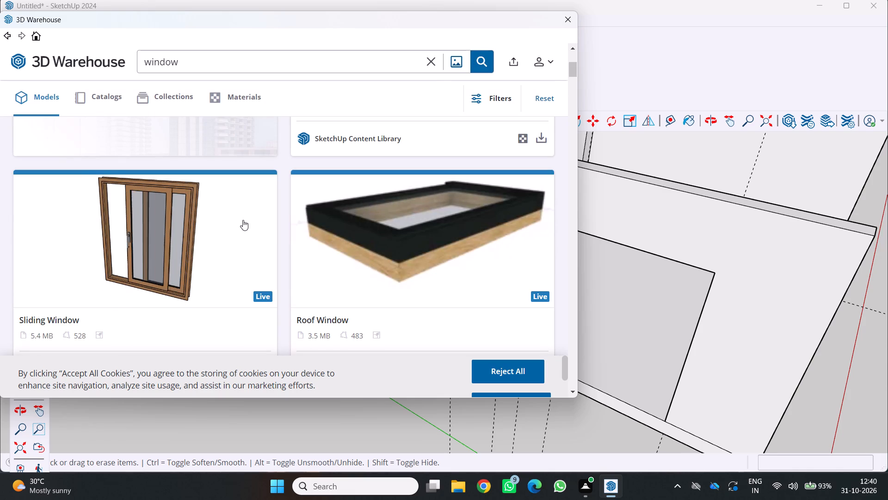
pyautogui.scroll(-4, 255, 218)
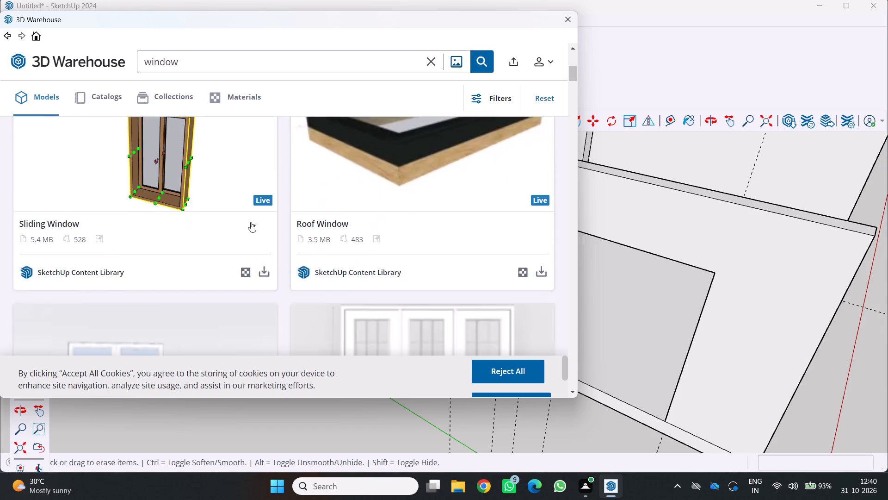
pyautogui.scroll(-13, 247, 219)
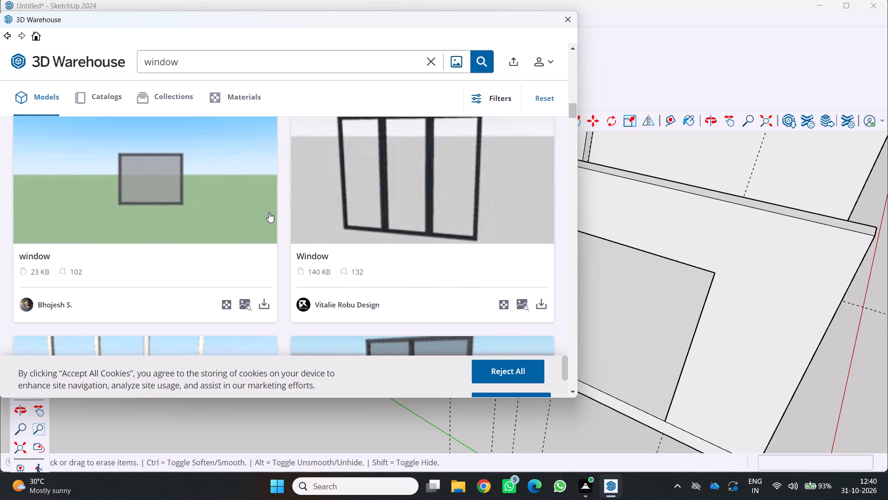
pyautogui.scroll(-4, 270, 202)
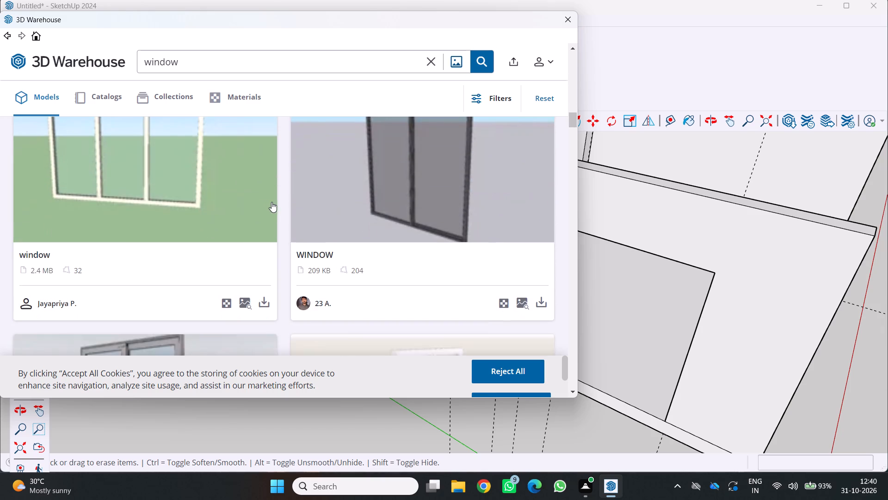
pyautogui.scroll(-11, 275, 200)
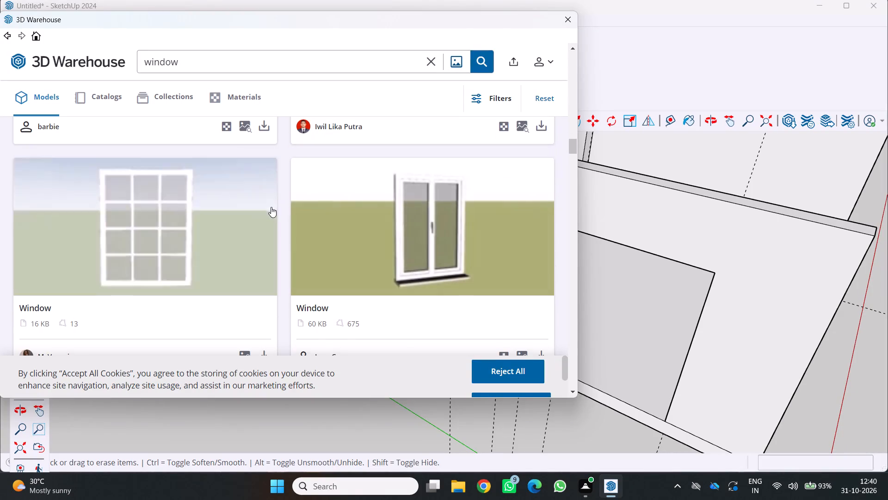
pyautogui.scroll(-10, 271, 206)
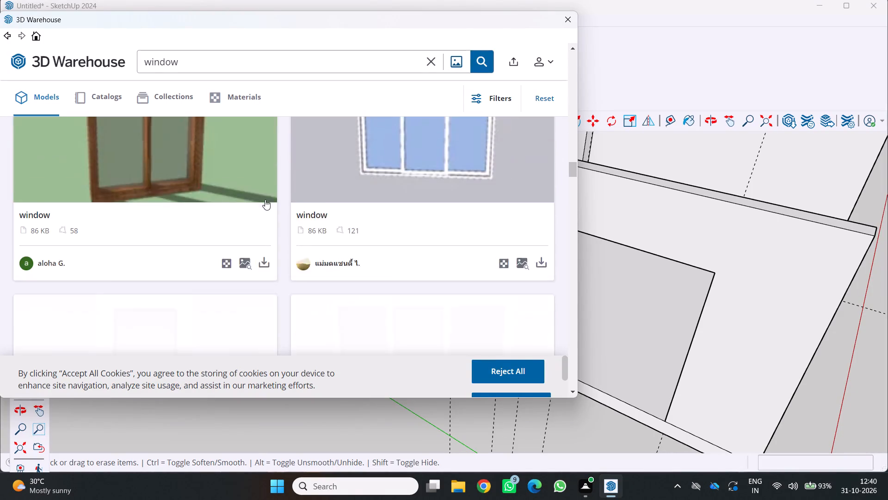
pyautogui.scroll(-7, 265, 197)
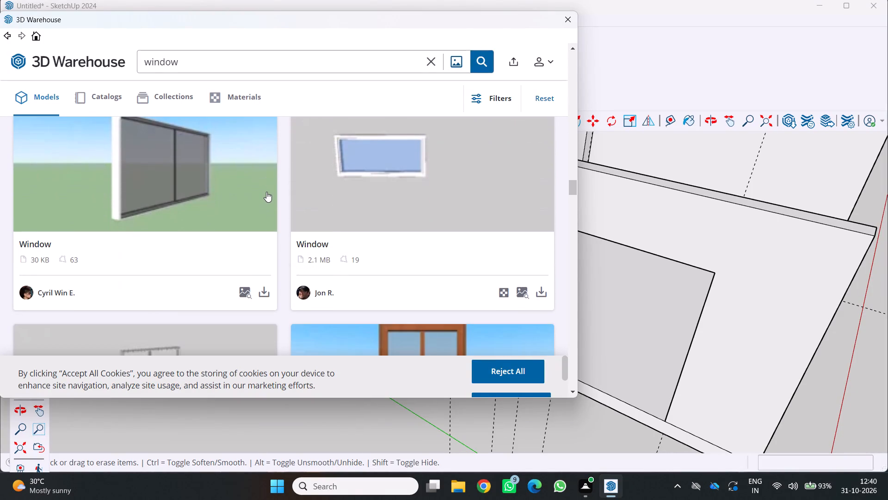
pyautogui.scroll(-8, 268, 192)
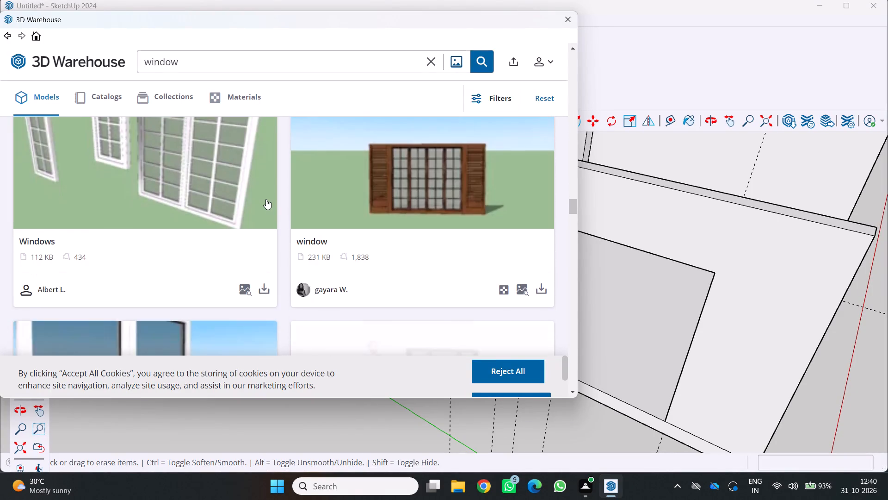
pyautogui.scroll(-8, 266, 197)
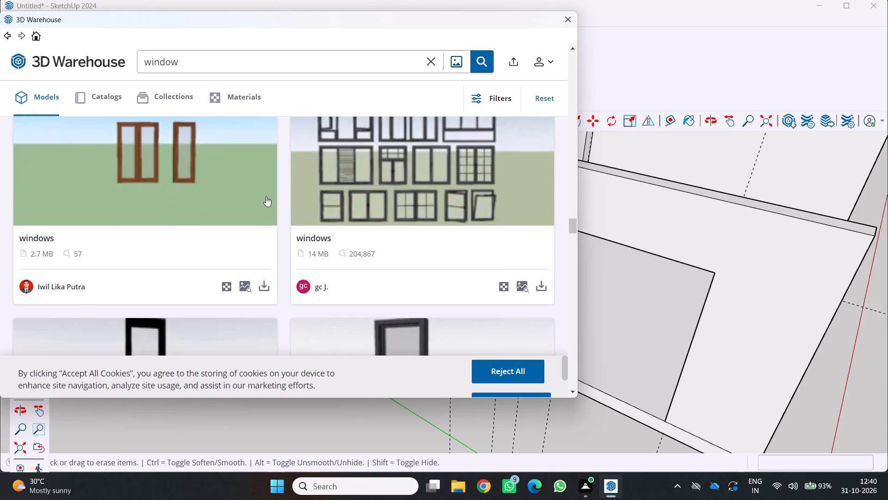
pyautogui.scroll(-8, 266, 196)
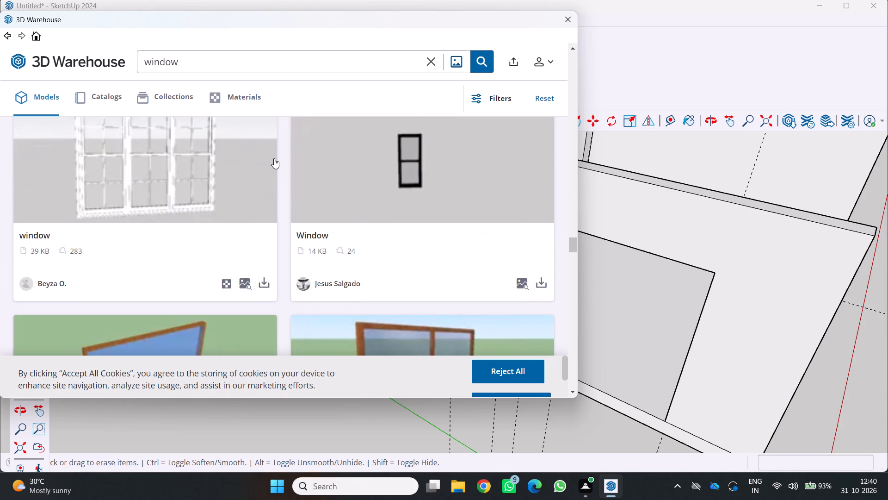
pyautogui.scroll(-12, 274, 158)
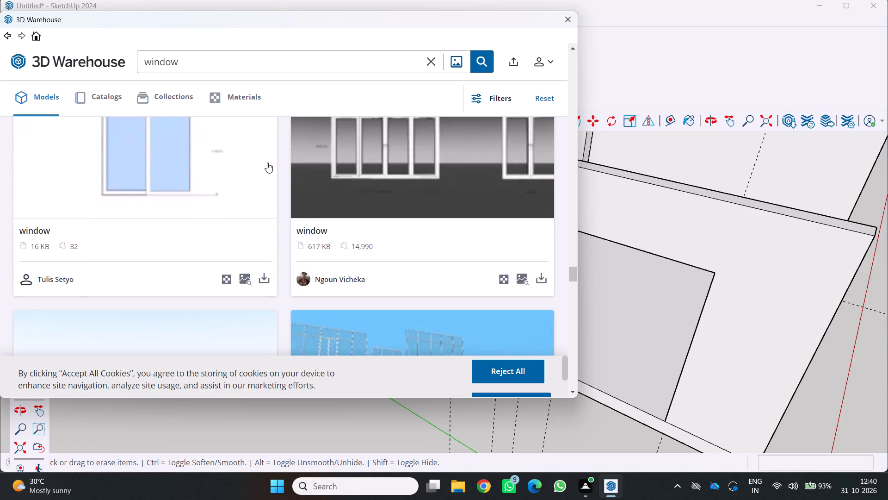
pyautogui.scroll(-8, 267, 162)
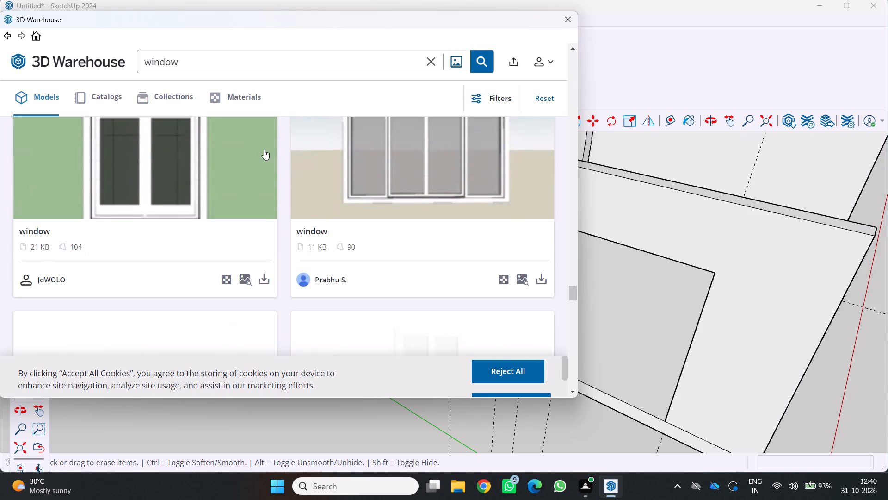
pyautogui.scroll(-10, 265, 151)
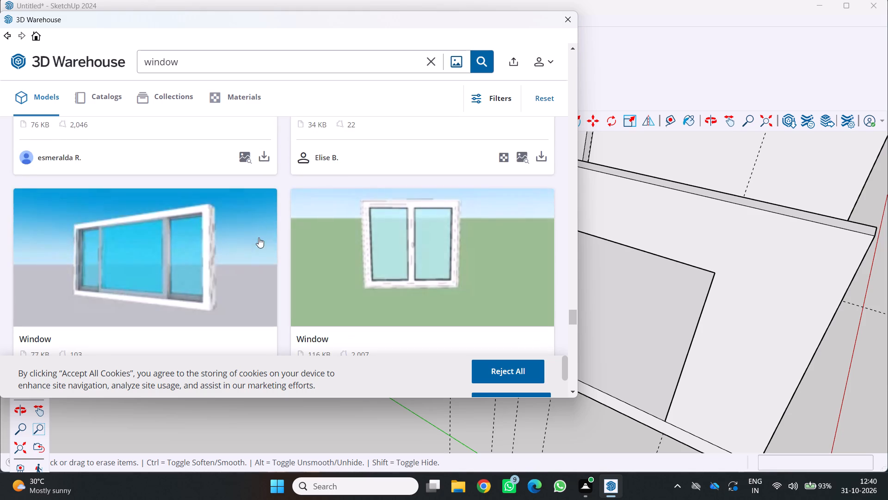
pyautogui.scroll(-8, 259, 239)
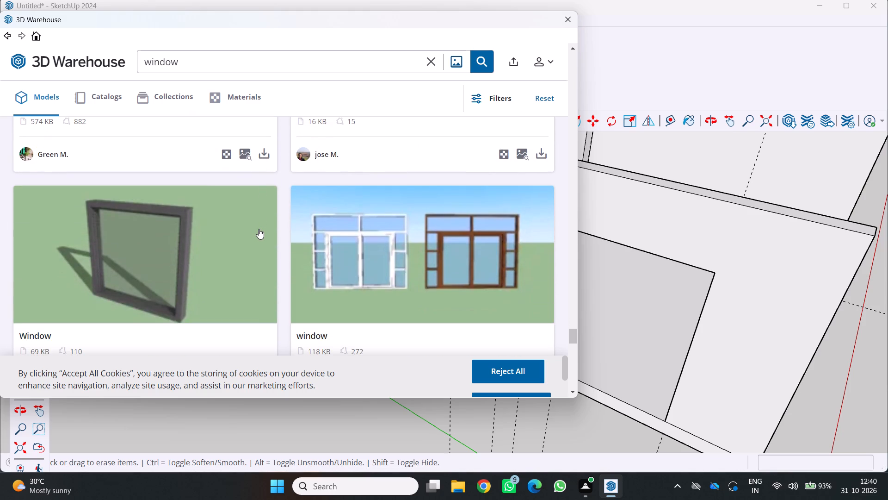
pyautogui.scroll(-6, 255, 230)
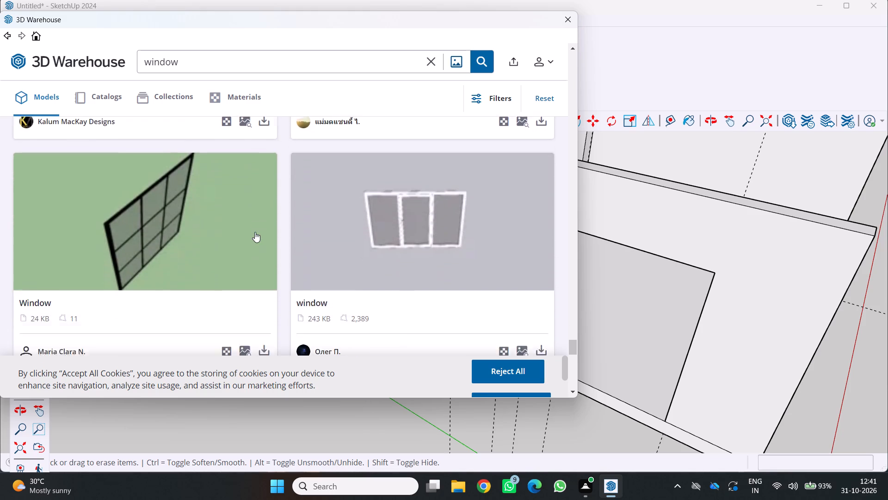
pyautogui.scroll(-6, 255, 232)
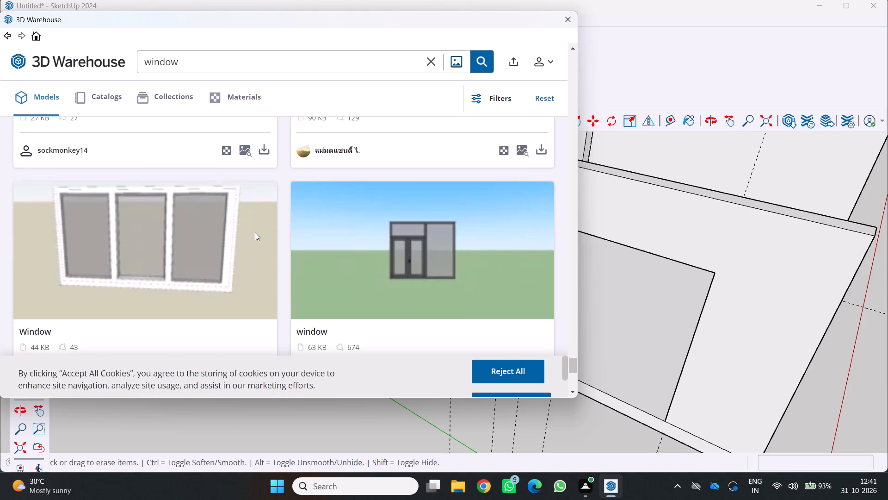
pyautogui.scroll(-7, 254, 234)
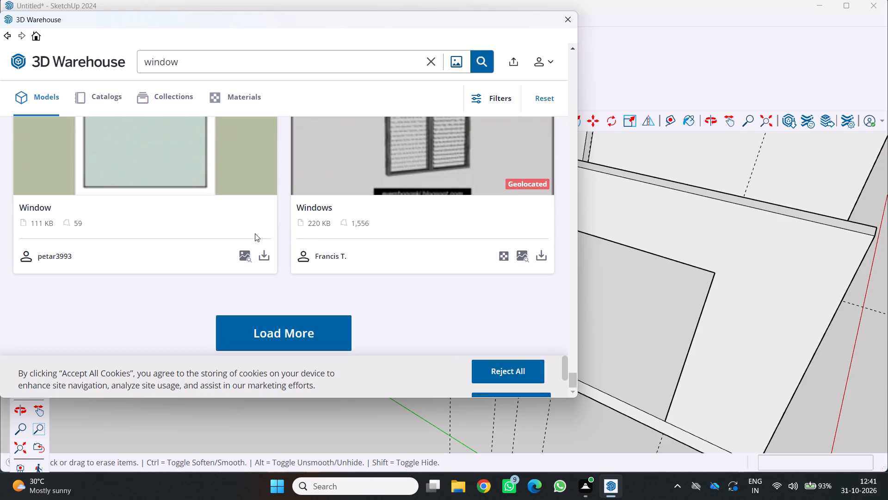
pyautogui.scroll(-3, 255, 233)
pyautogui.scroll(8, 284, 225)
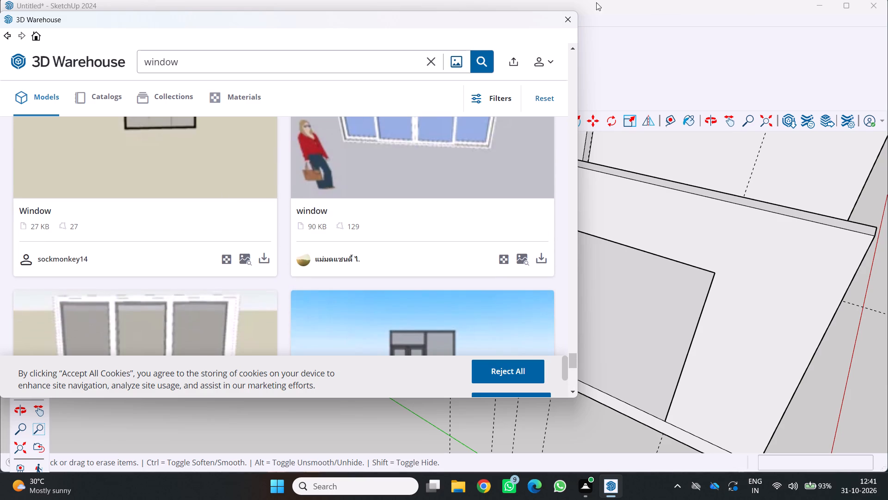
pyautogui.click(562, 20)
# Examine the front wall's narrow doorway and wide opening from outside.
pyautogui.scroll(-1, 577, 121)
pyautogui.moveTo(558, 157); pyautogui.dragTo(625, 169, button='middle')
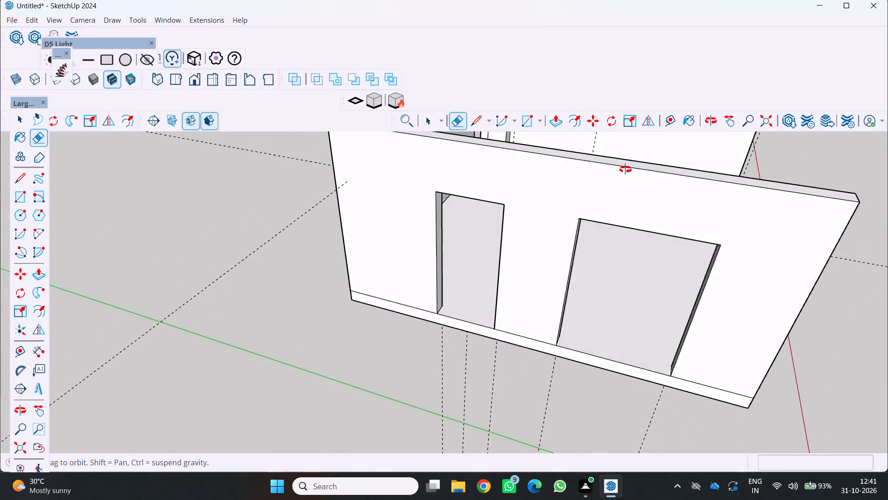
pyautogui.moveTo(625, 169); pyautogui.dragTo(624, 165, button='middle')
pyautogui.middleClick(624, 165)
pyautogui.scroll(3, 455, 244)
pyautogui.moveTo(478, 236); pyautogui.dragTo(524, 170, button='middle')
pyautogui.scroll(-4, 524, 170)
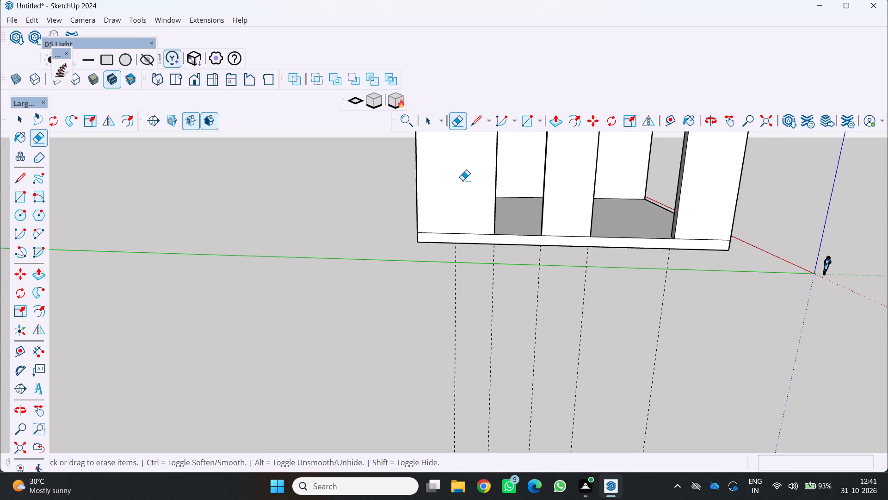
pyautogui.scroll(-2, 472, 191)
pyautogui.moveTo(484, 207); pyautogui.dragTo(476, 231, button='middle')
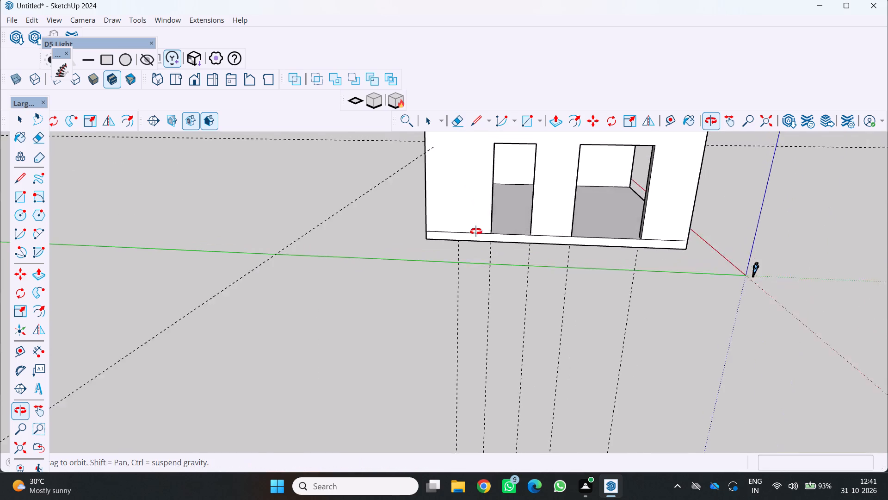
pyautogui.moveTo(476, 231); pyautogui.dragTo(471, 235, button='middle')
pyautogui.middleClick(471, 235)
pyautogui.scroll(-3, 472, 214)
pyautogui.moveTo(475, 211); pyautogui.dragTo(426, 181, button='middle')
pyautogui.middleClick(426, 181)
# Draw a rectangle about 18' by 39.8' across the narrow doorway opening, from its top corner to the opposite bottom corner.
pyautogui.press('r')
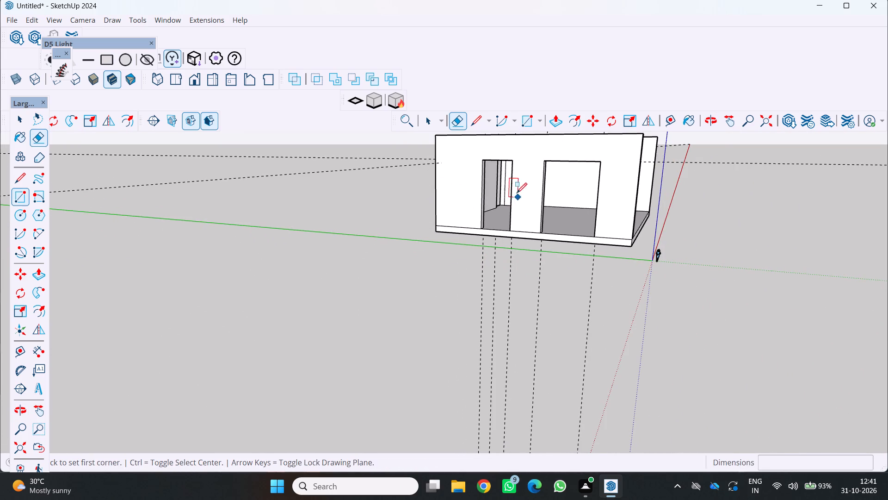
pyautogui.scroll(3, 517, 193)
pyautogui.moveTo(469, 175); pyautogui.dragTo(530, 214, button='middle')
pyautogui.middleClick(530, 214)
pyautogui.scroll(5, 470, 155)
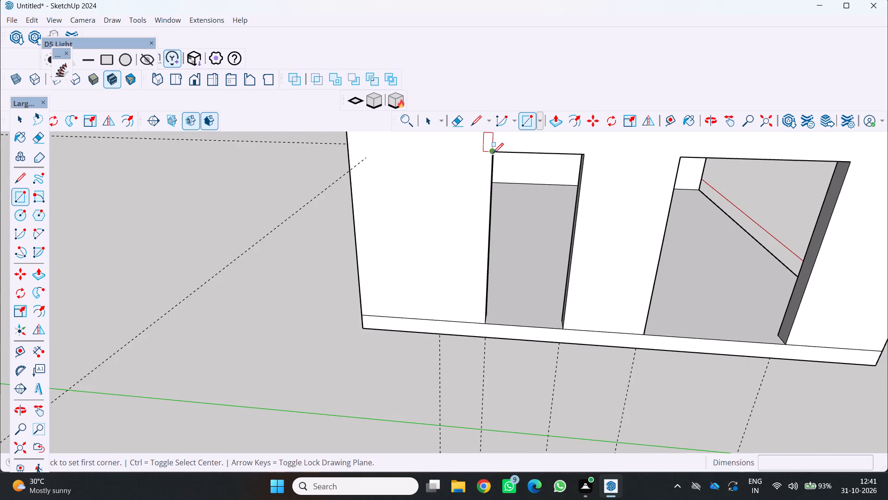
pyautogui.click(493, 153)
pyautogui.scroll(-5, 506, 190)
pyautogui.scroll(3, 554, 308)
pyautogui.scroll(3, 536, 261)
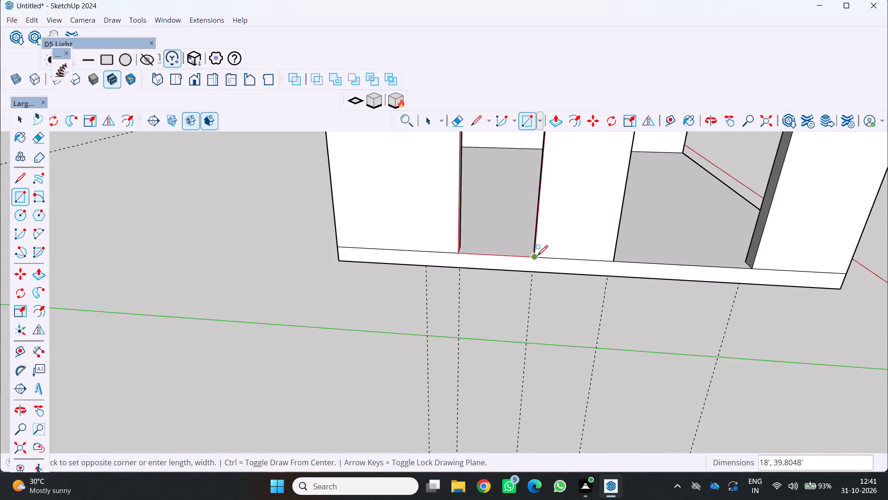
pyautogui.scroll(5, 536, 254)
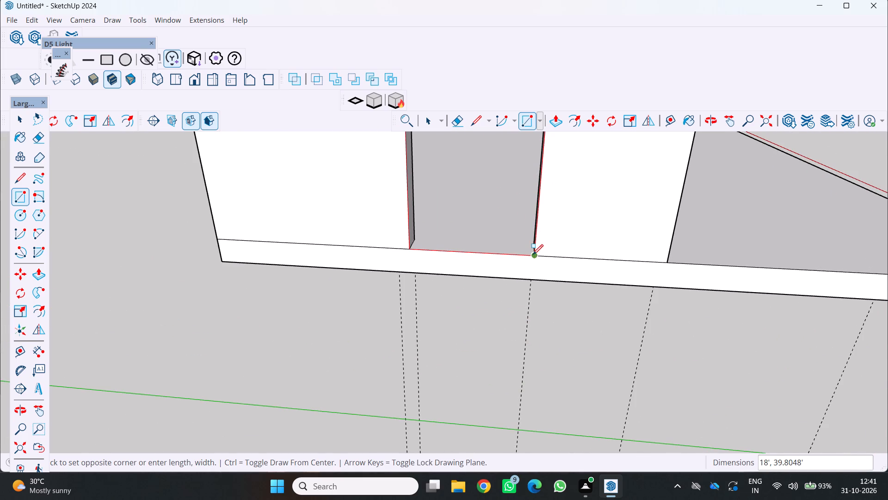
pyautogui.click(534, 255)
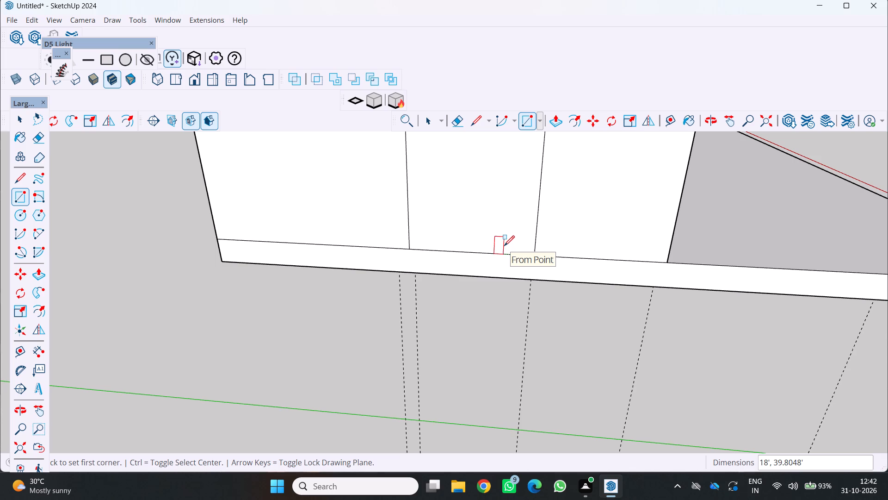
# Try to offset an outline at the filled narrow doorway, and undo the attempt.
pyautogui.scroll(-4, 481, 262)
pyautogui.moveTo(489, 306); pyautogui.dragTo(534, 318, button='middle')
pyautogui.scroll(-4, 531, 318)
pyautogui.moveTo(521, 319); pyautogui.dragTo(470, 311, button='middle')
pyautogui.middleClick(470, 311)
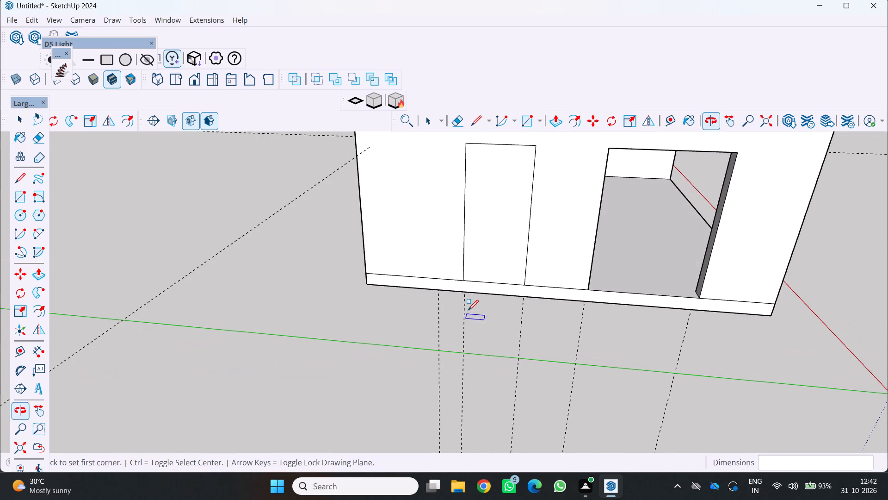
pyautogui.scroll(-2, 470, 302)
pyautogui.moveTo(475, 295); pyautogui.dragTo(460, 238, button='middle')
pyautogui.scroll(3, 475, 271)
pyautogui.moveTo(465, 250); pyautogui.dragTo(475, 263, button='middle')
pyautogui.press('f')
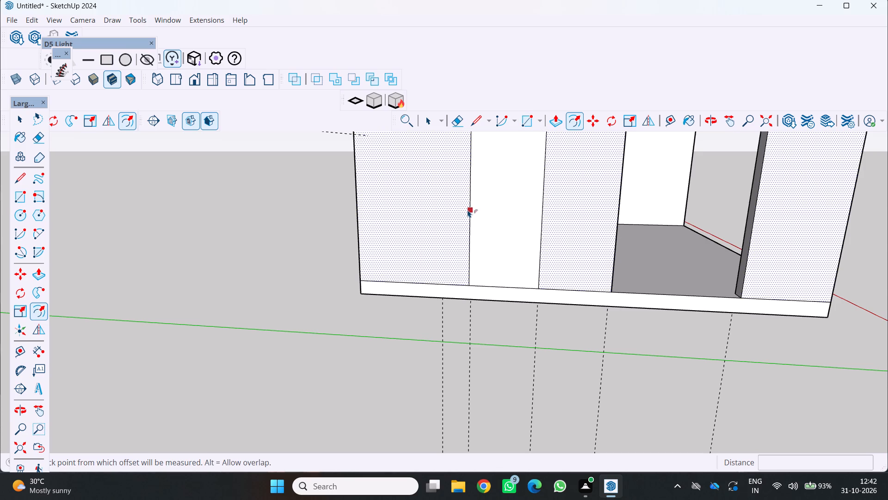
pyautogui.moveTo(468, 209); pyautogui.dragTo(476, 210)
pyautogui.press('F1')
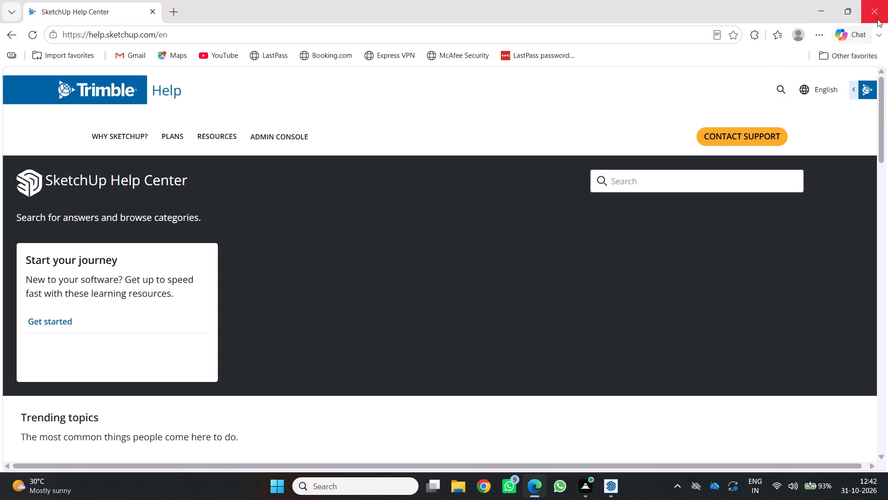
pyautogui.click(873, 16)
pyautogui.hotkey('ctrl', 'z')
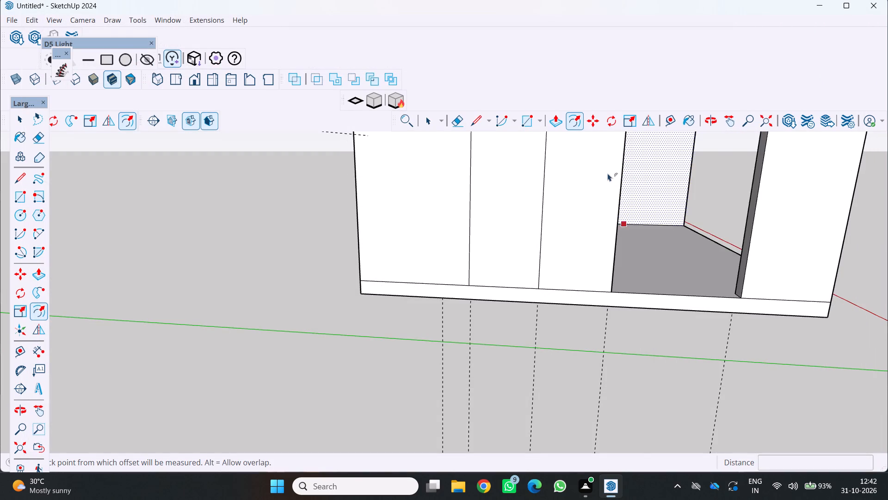
# Offset the filled narrow doorway's outline slightly inward to form a thin frame border around an inner panel.
pyautogui.scroll(-5, 573, 159)
pyautogui.moveTo(576, 169); pyautogui.dragTo(535, 217, button='middle')
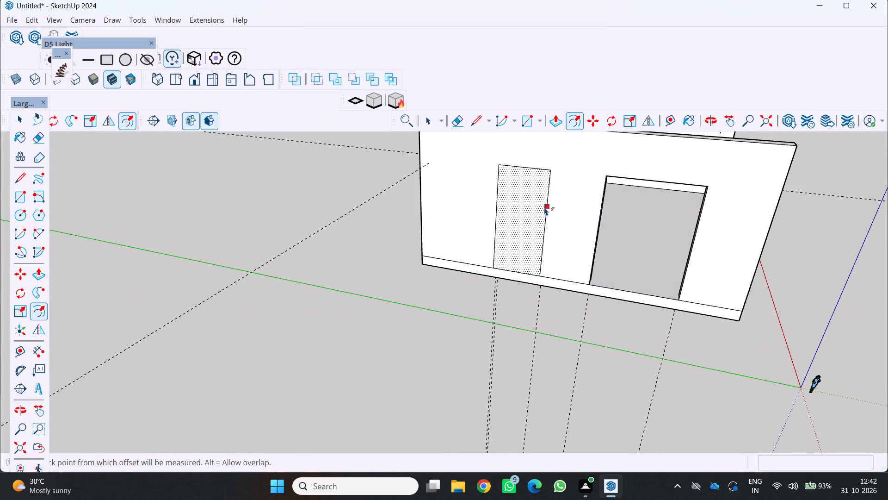
pyautogui.click(549, 205)
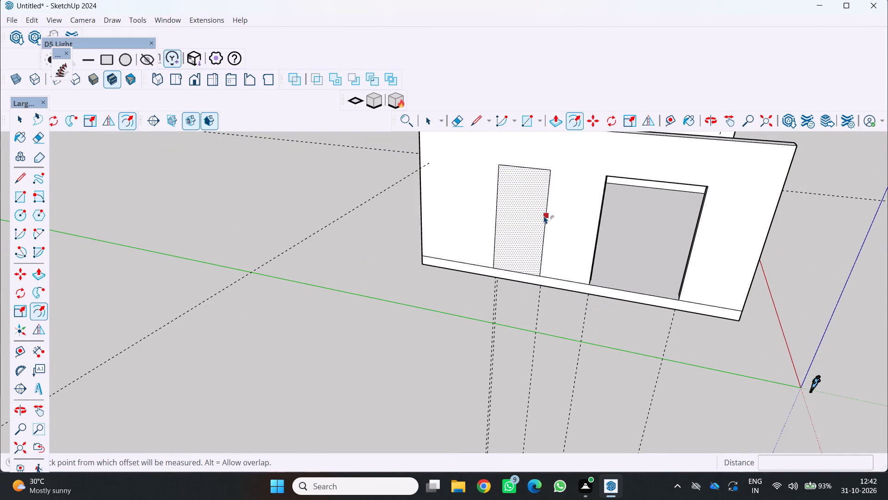
pyautogui.click(544, 216)
pyautogui.scroll(2, 544, 212)
pyautogui.moveTo(549, 215); pyautogui.dragTo(567, 222, button='middle')
pyautogui.middleClick(567, 222)
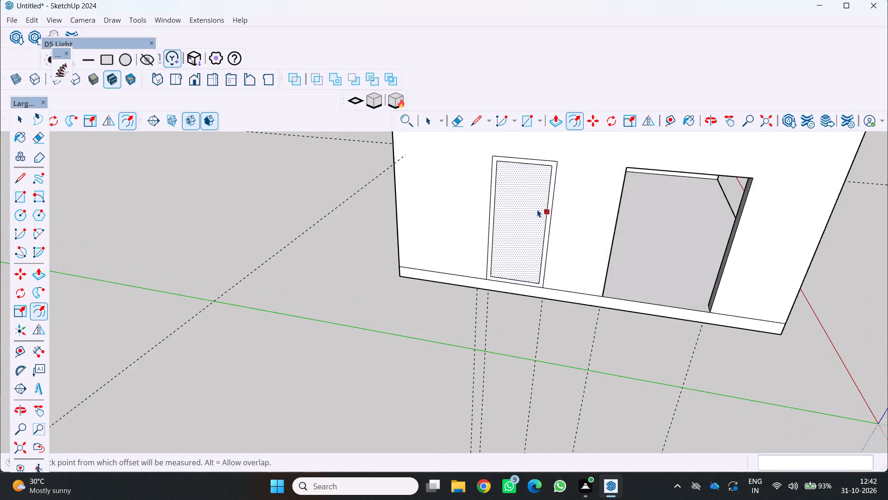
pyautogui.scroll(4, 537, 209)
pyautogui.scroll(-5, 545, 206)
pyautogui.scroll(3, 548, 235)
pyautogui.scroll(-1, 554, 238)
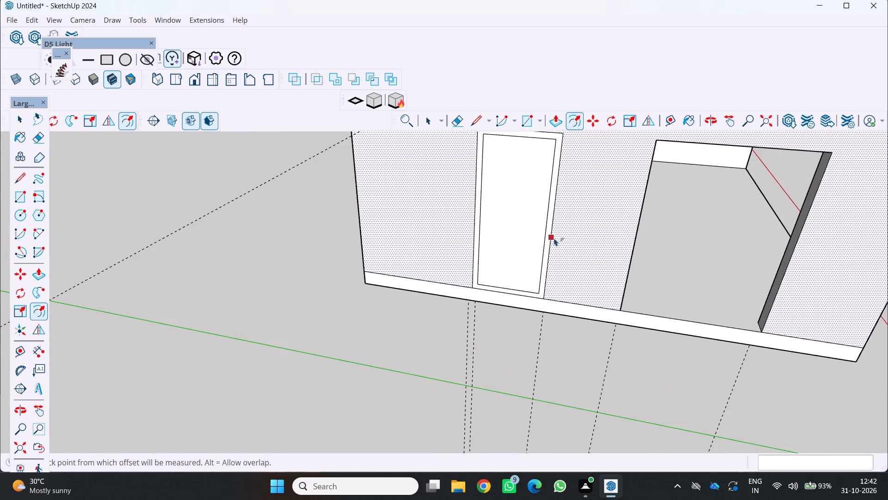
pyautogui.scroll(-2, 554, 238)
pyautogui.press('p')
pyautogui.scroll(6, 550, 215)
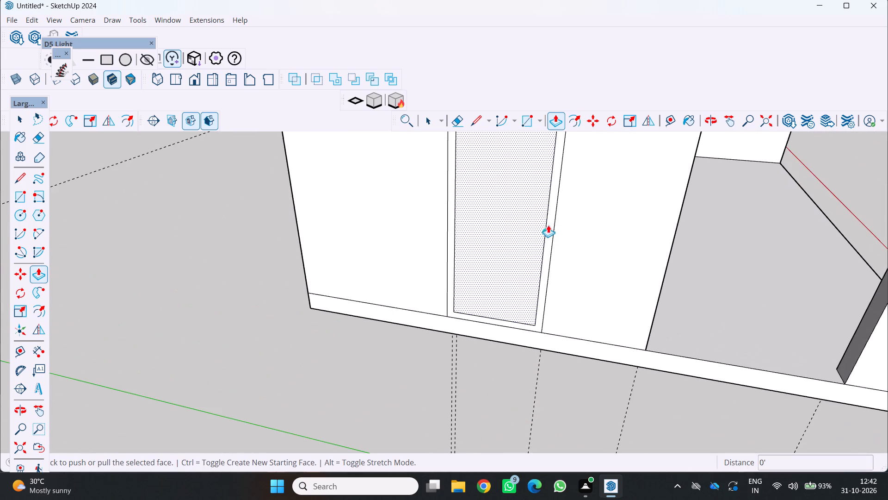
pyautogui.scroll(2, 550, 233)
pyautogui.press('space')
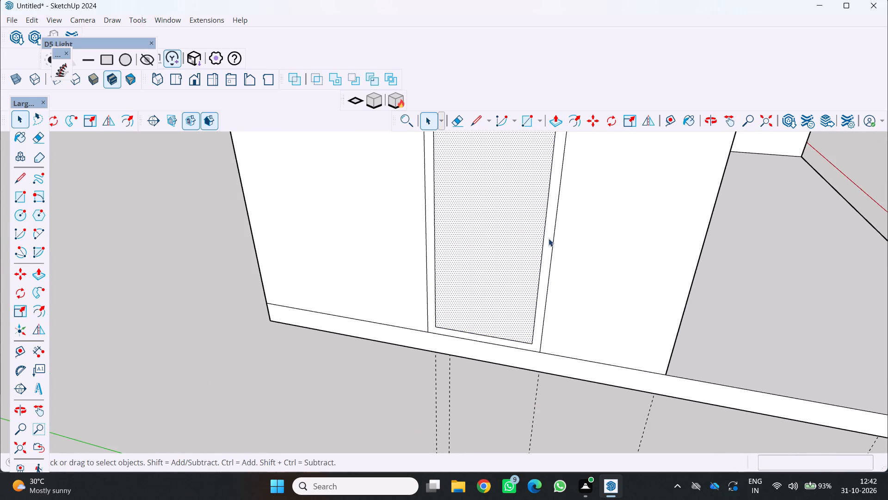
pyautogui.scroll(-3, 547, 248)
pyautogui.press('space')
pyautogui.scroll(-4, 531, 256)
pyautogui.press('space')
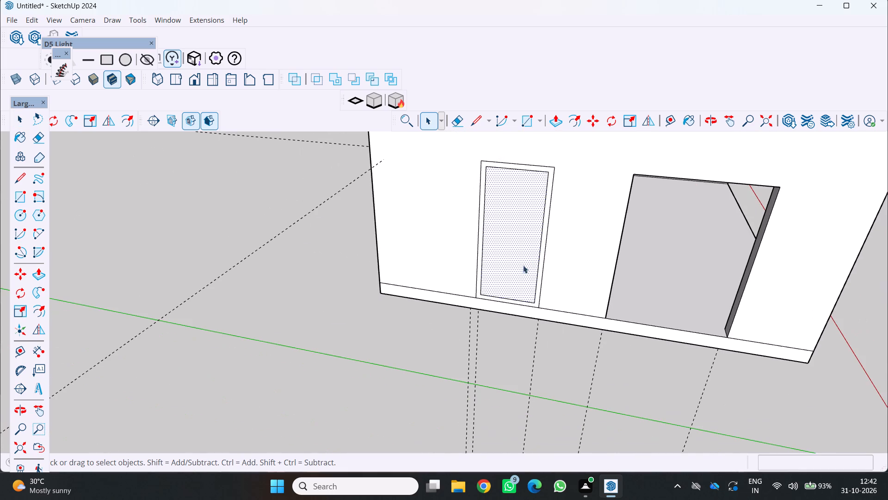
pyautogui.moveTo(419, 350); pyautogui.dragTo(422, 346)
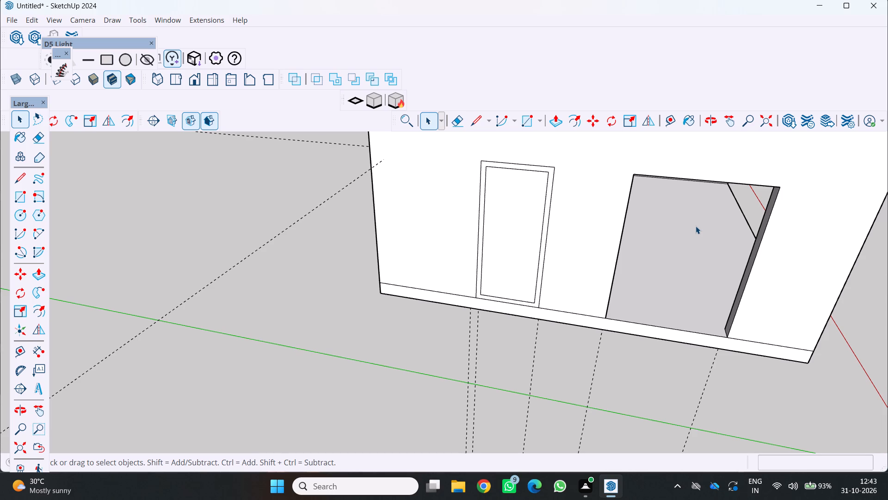
# Push/Pull the narrow doorway's frame border outward by about 1.69'.
pyautogui.scroll(-4, 513, 183)
pyautogui.moveTo(508, 186); pyautogui.dragTo(430, 228, button='middle')
pyautogui.middleClick(430, 228)
pyautogui.scroll(3, 478, 234)
pyautogui.press('p')
pyautogui.scroll(2, 511, 214)
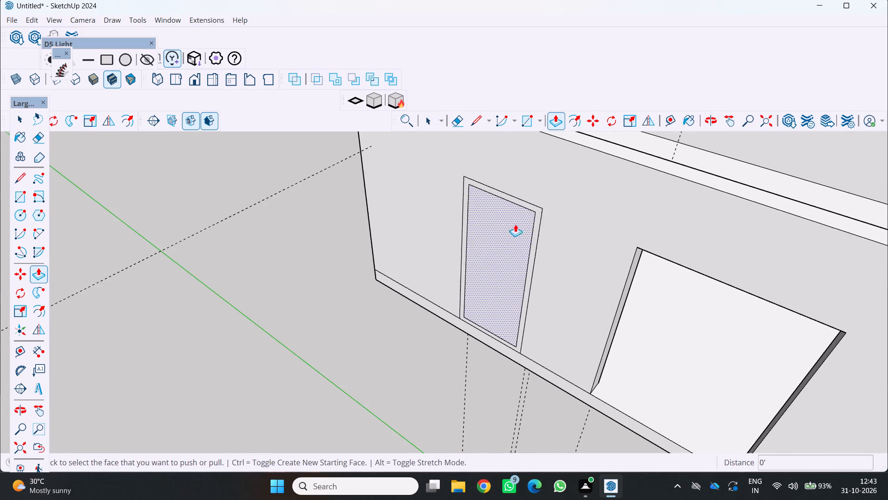
pyautogui.scroll(3, 532, 215)
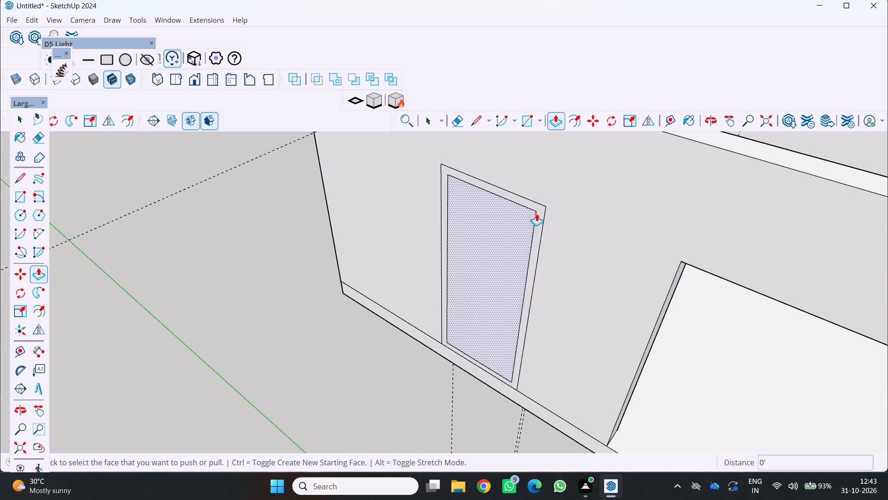
pyautogui.click(538, 214)
pyautogui.click(527, 214)
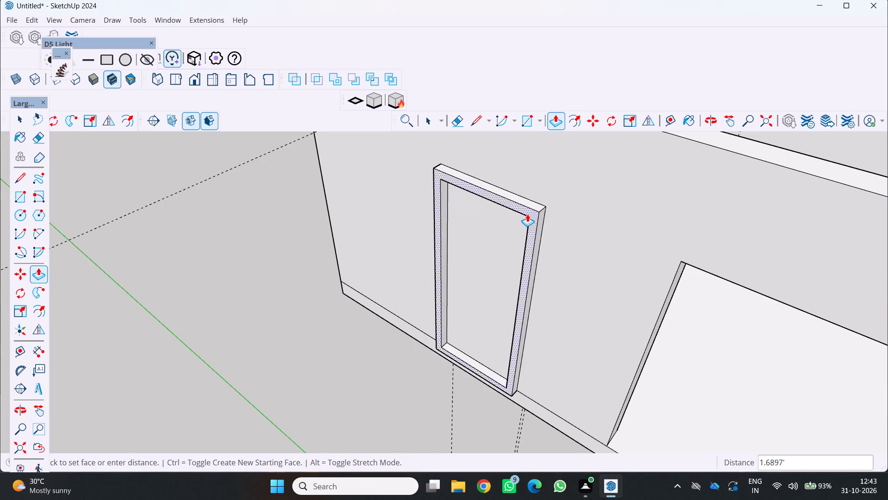
# Push/Pull the inner panel outward by about 0.54', keeping it recessed within the doorway frame.
pyautogui.moveTo(476, 253); pyautogui.dragTo(512, 223, button='middle')
pyautogui.click(490, 230)
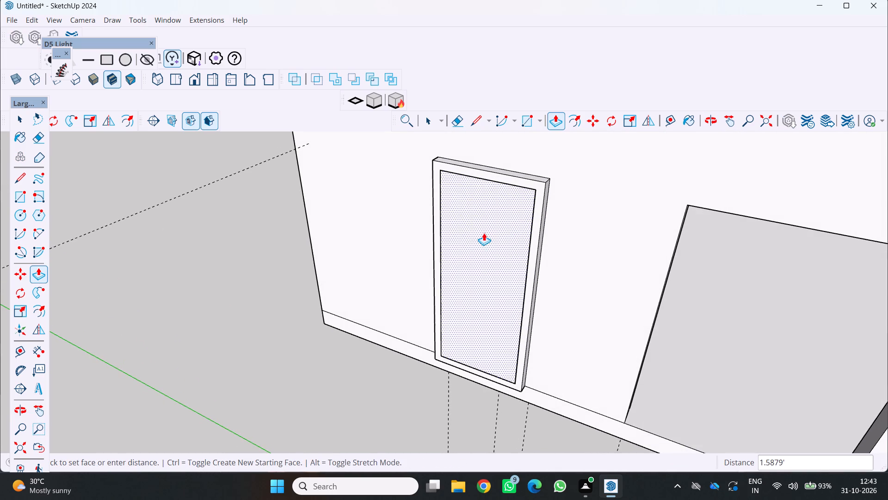
pyautogui.scroll(-3, 472, 243)
pyautogui.scroll(1, 469, 246)
pyautogui.moveTo(471, 244); pyautogui.dragTo(480, 233, button='middle')
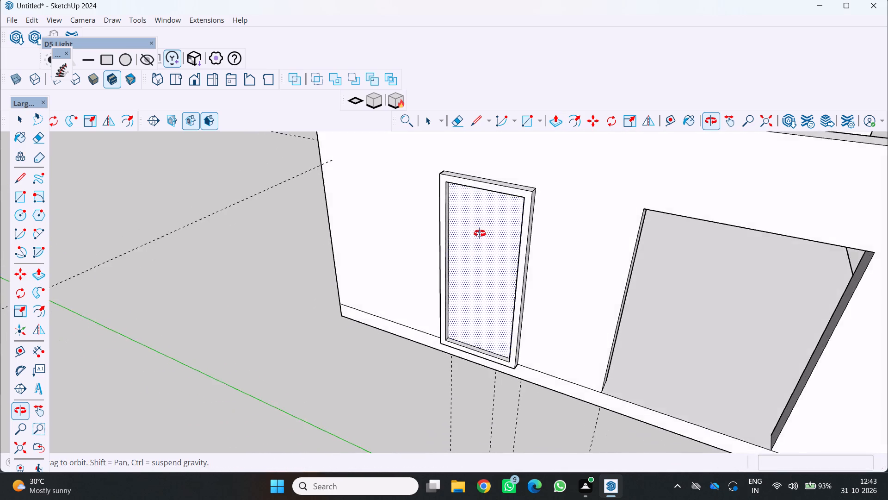
pyautogui.moveTo(480, 233); pyautogui.dragTo(502, 217, button='middle')
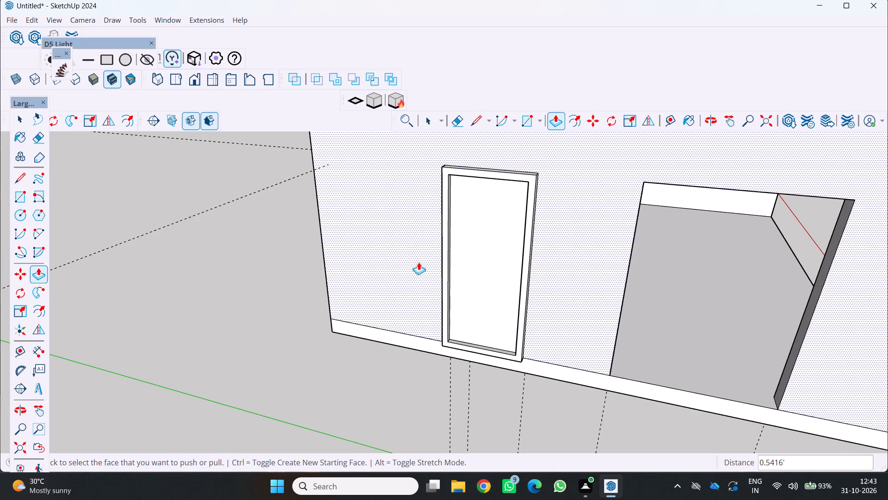
pyautogui.press('space')
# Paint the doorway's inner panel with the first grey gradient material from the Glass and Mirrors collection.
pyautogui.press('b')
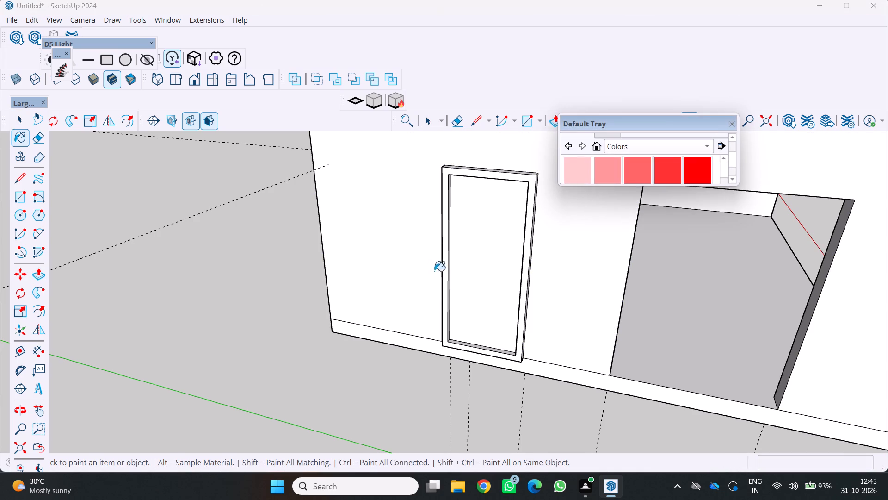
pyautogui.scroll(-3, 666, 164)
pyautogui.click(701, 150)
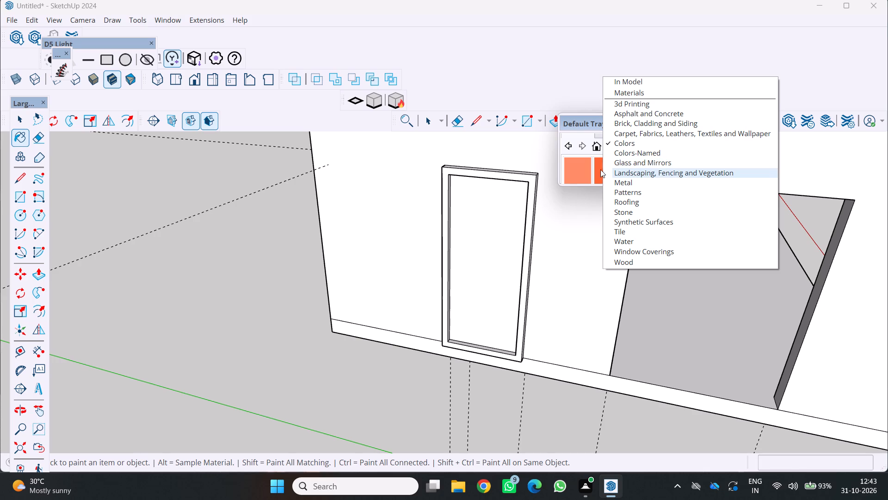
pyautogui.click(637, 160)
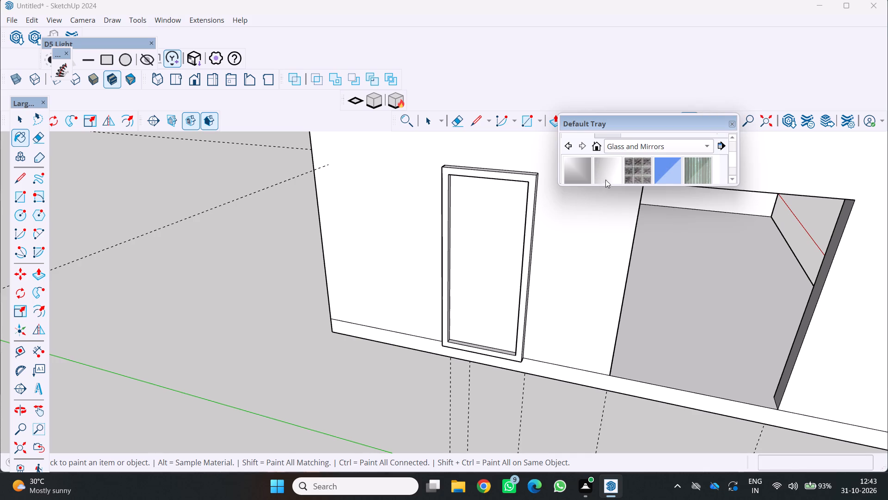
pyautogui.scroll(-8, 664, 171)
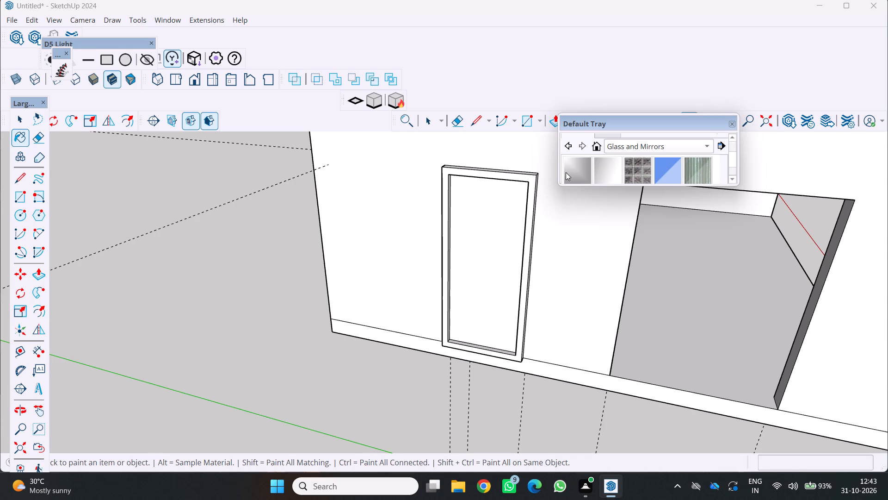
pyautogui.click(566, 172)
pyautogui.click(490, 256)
# Paint the doorway's inner panel with the translucent grey glass from the Glass and Mirrors collection.
pyautogui.scroll(-3, 502, 249)
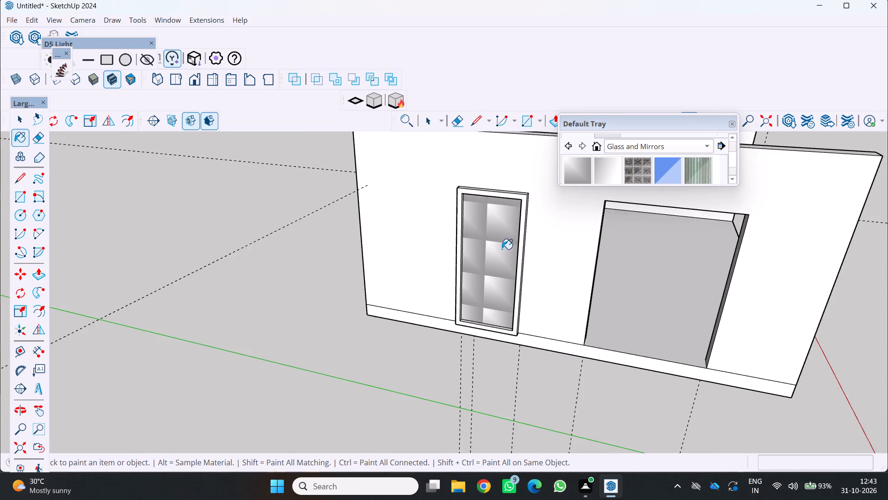
pyautogui.moveTo(502, 249); pyautogui.dragTo(547, 181, button='middle')
pyautogui.scroll(-3, 697, 168)
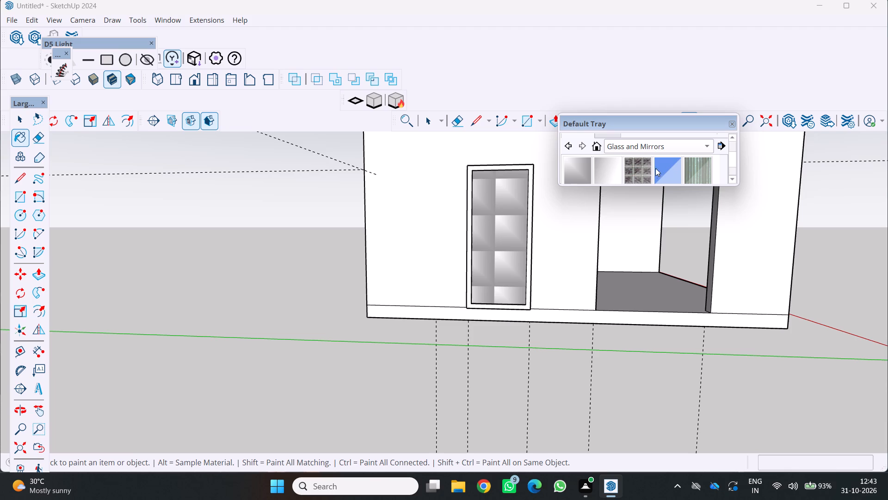
pyautogui.scroll(-1, 648, 169)
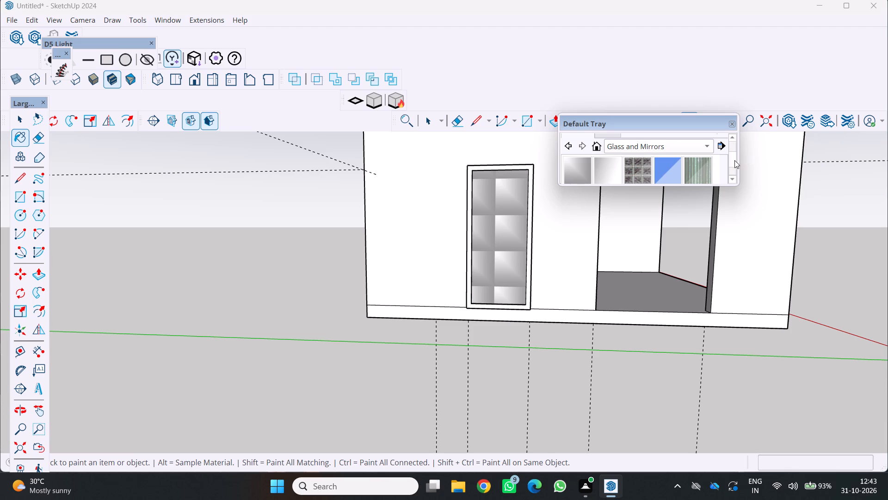
pyautogui.click(729, 155)
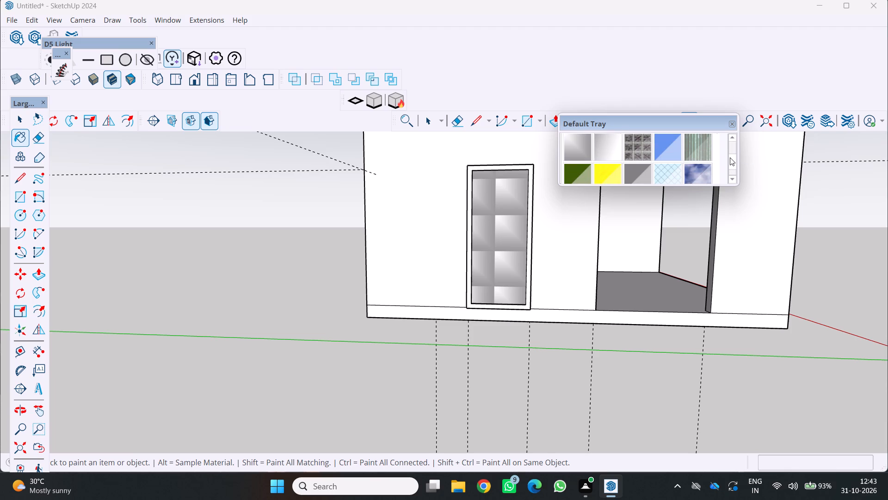
pyautogui.click(641, 177)
pyautogui.click(512, 234)
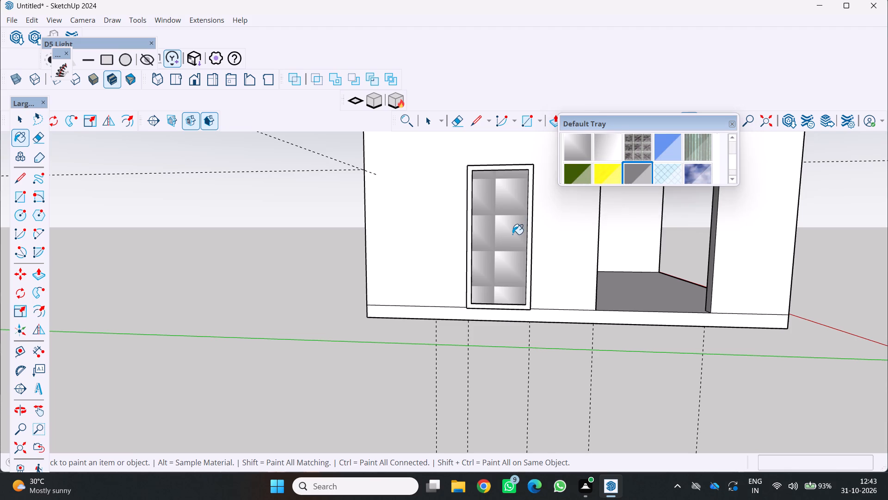
# Paint the front face of the narrow doorway's frame with the medium-dark grey from the Colors collection.
pyautogui.moveTo(514, 235); pyautogui.dragTo(546, 267, button='middle')
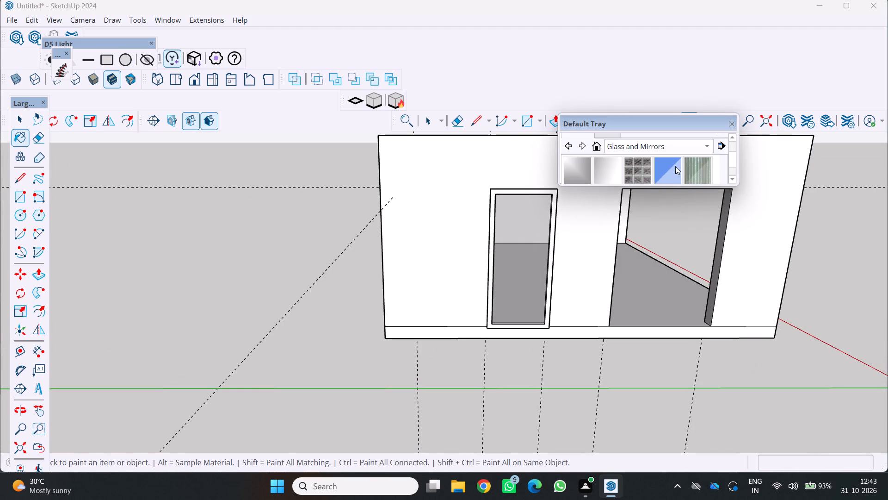
pyautogui.click(692, 144)
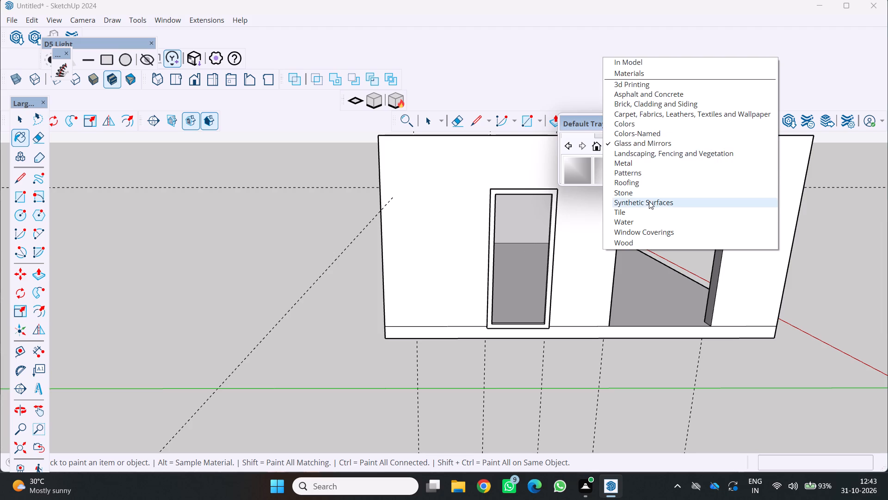
pyautogui.click(682, 125)
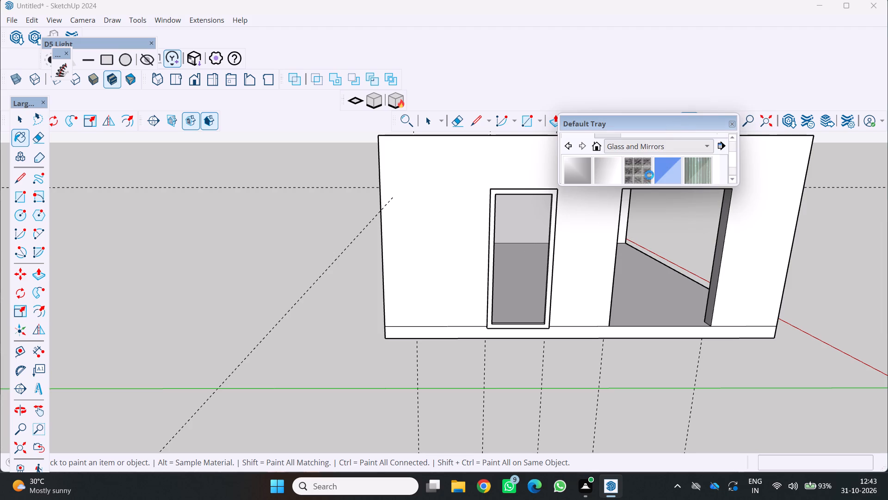
pyautogui.scroll(-10, 655, 169)
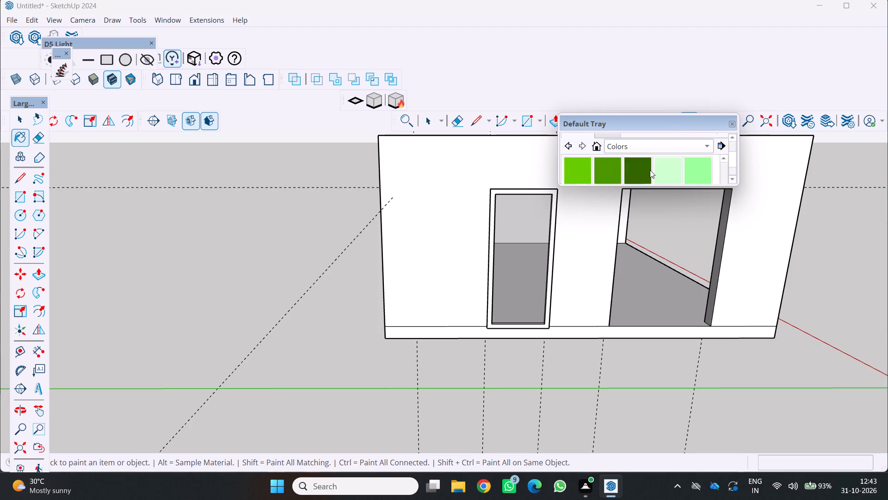
pyautogui.scroll(-17, 650, 170)
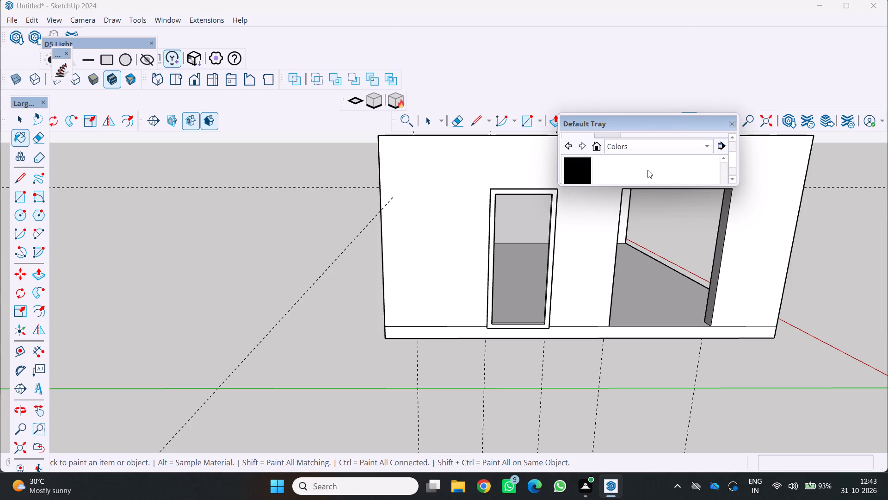
pyautogui.scroll(2, 646, 167)
pyautogui.scroll(-1, 647, 166)
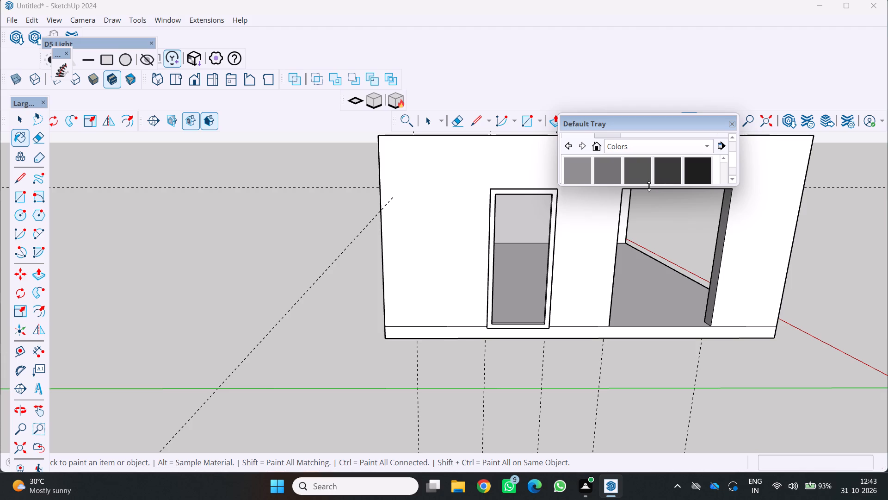
pyautogui.click(633, 170)
pyautogui.scroll(-1, 879, 135)
pyautogui.scroll(2, 550, 239)
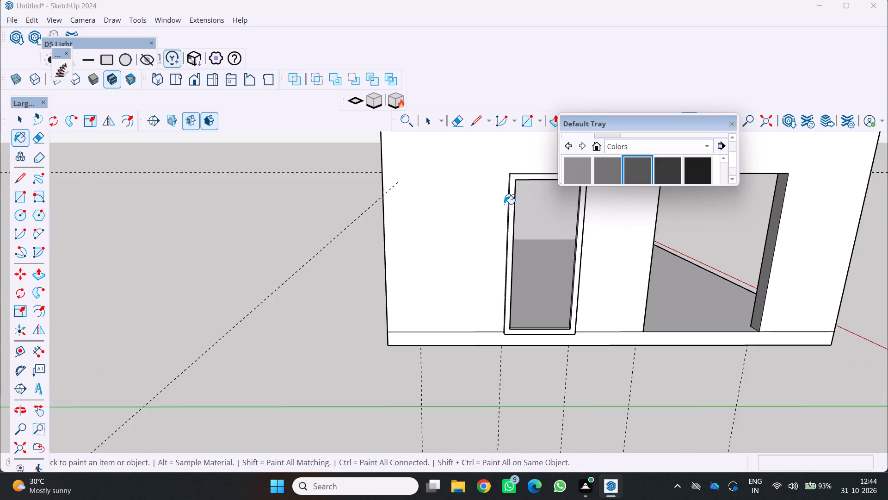
pyautogui.scroll(8, 504, 204)
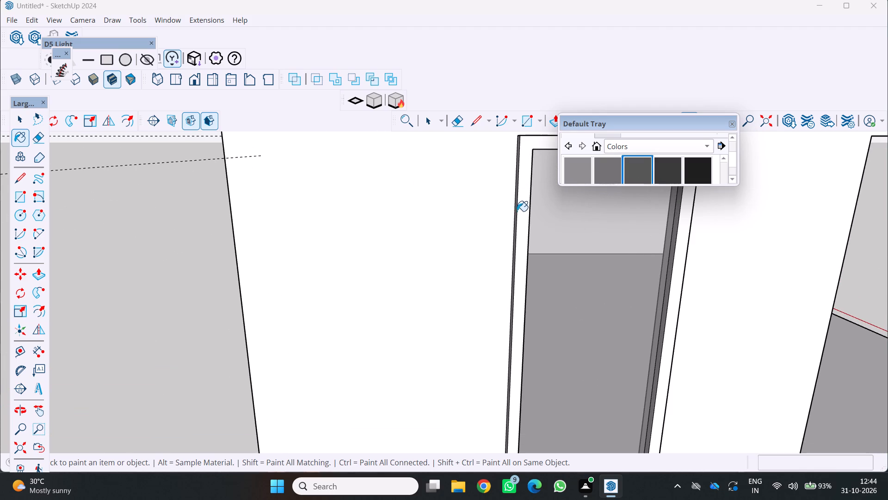
pyautogui.click(518, 212)
pyautogui.click(521, 215)
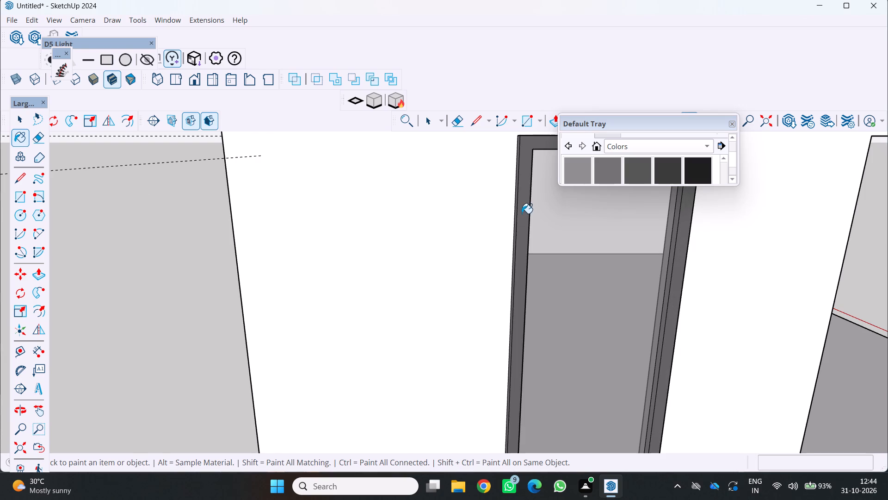
# Paint the frame's top face and its outer side facing the wide opening with the same dark grey.
pyautogui.scroll(-11, 519, 211)
pyautogui.scroll(-2, 547, 238)
pyautogui.moveTo(541, 240); pyautogui.dragTo(384, 219, button='middle')
pyautogui.middleClick(383, 219)
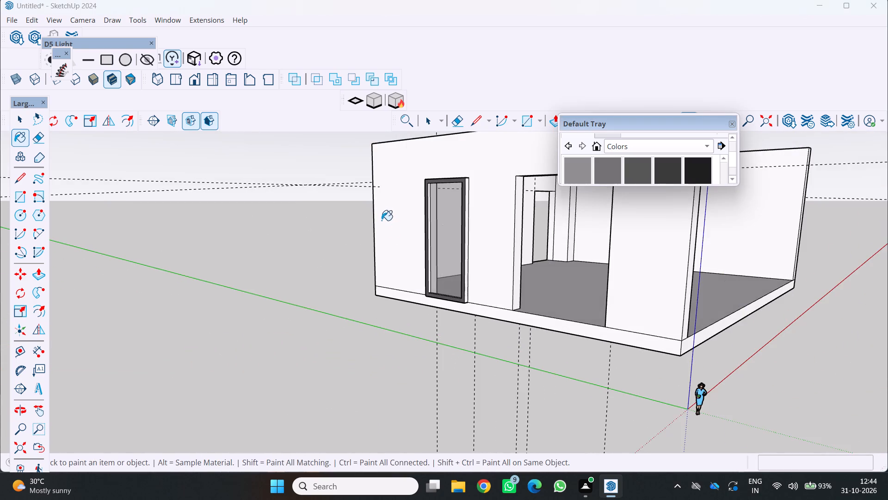
pyautogui.scroll(3, 444, 304)
pyautogui.moveTo(472, 312); pyautogui.dragTo(462, 332, button='middle')
pyautogui.middleClick(461, 331)
pyautogui.moveTo(460, 236); pyautogui.dragTo(432, 356, button='middle')
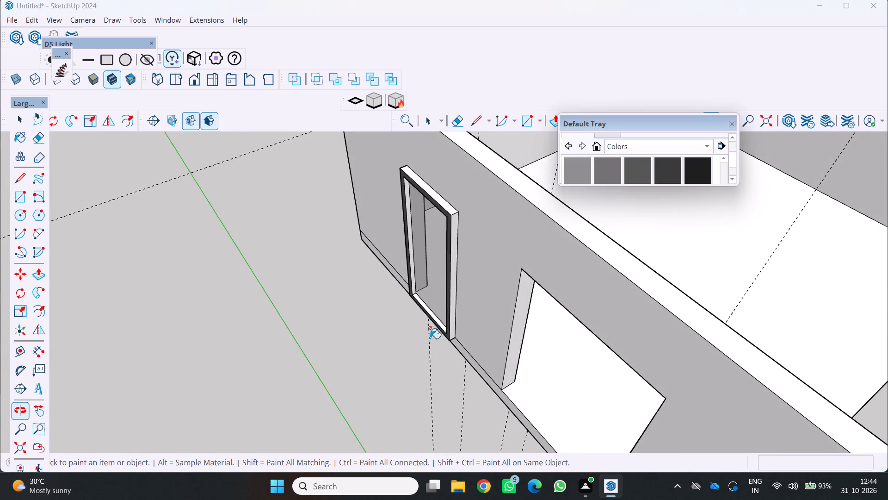
pyautogui.scroll(3, 455, 285)
pyautogui.click(450, 251)
pyautogui.moveTo(450, 251); pyautogui.dragTo(496, 302, button='middle')
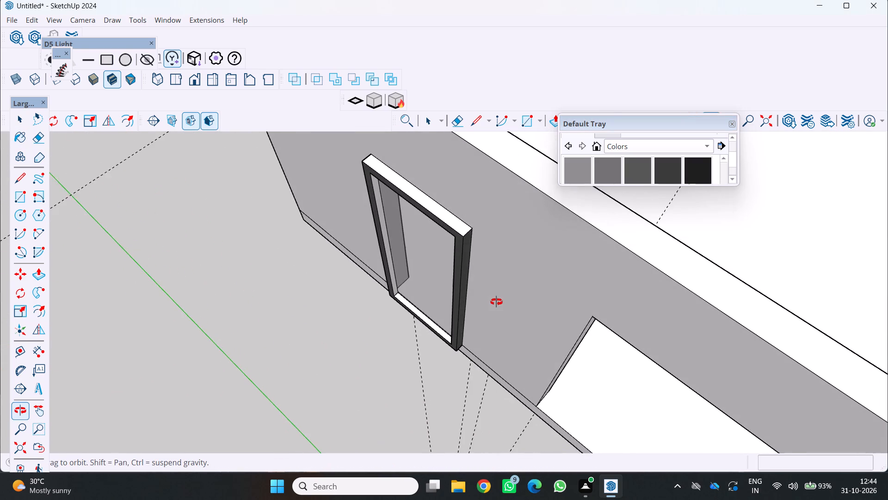
pyautogui.moveTo(496, 302); pyautogui.dragTo(495, 298, button='middle')
pyautogui.click(444, 215)
# Paint the frame's other outer side, facing the nearer wall corner, with the same dark grey.
pyautogui.scroll(-5, 426, 221)
pyautogui.moveTo(419, 221); pyautogui.dragTo(540, 194, button='middle')
pyautogui.scroll(1, 543, 193)
pyautogui.moveTo(540, 194); pyautogui.dragTo(546, 191, button='middle')
pyautogui.moveTo(435, 230); pyautogui.dragTo(598, 186, button='middle')
pyautogui.middleClick(598, 186)
pyautogui.scroll(1, 390, 247)
pyautogui.moveTo(390, 249); pyautogui.dragTo(522, 227, button='middle')
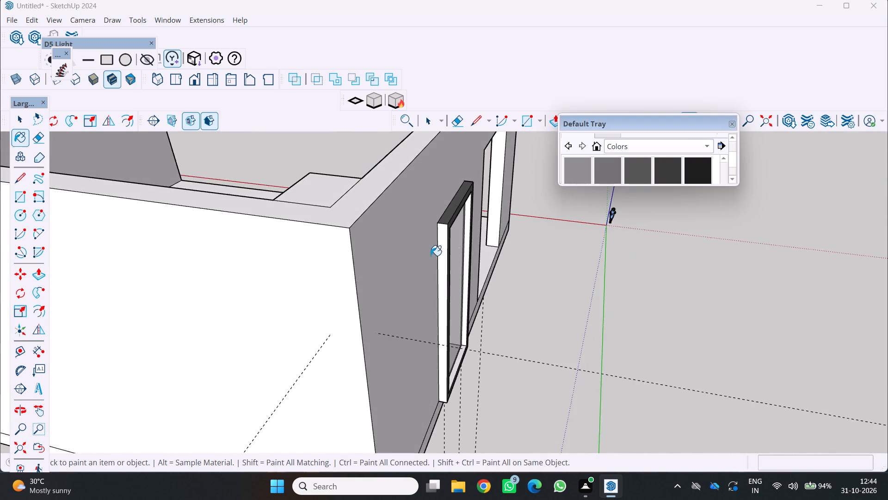
pyautogui.scroll(5, 422, 262)
pyautogui.click(445, 244)
# Paint the frame's inner jamb face on the side nearer the wall corner with the same dark grey.
pyautogui.scroll(-5, 444, 246)
pyautogui.moveTo(477, 269); pyautogui.dragTo(450, 257, button='middle')
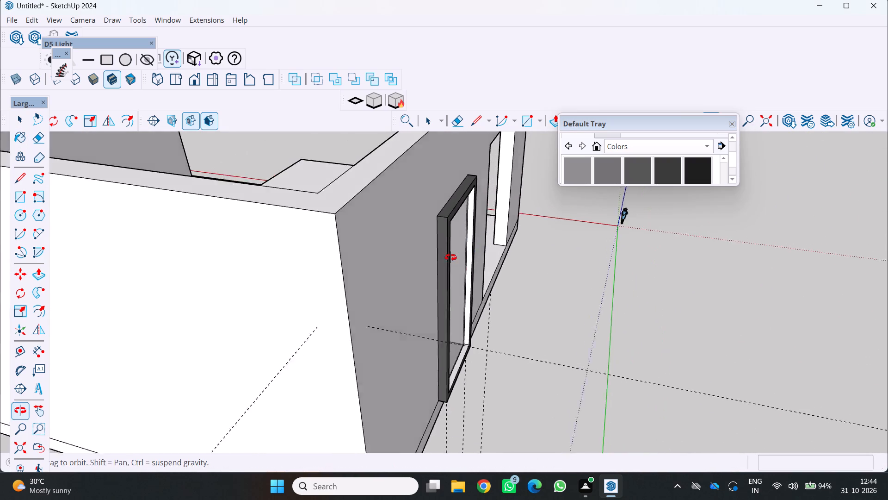
pyautogui.moveTo(450, 257); pyautogui.dragTo(367, 199, button='middle')
pyautogui.scroll(-1, 416, 224)
pyautogui.moveTo(424, 232); pyautogui.dragTo(289, 317, button='middle')
pyautogui.scroll(4, 353, 306)
pyautogui.moveTo(350, 304); pyautogui.dragTo(346, 306, button='middle')
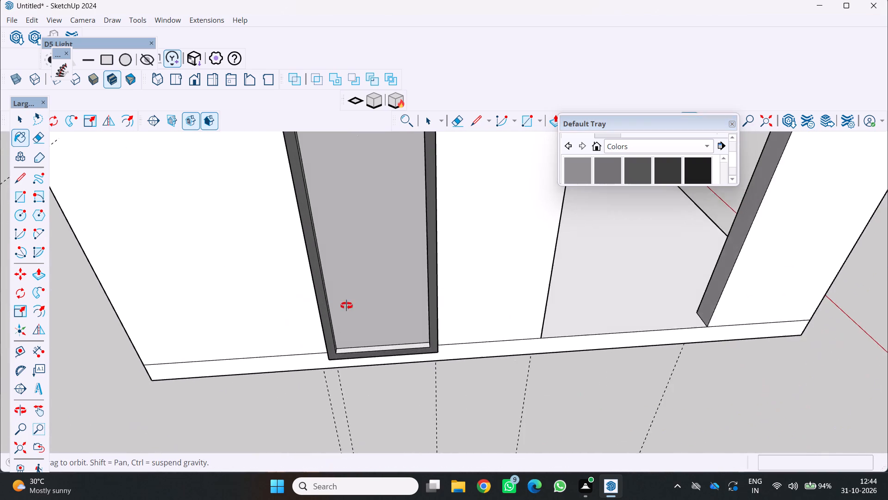
pyautogui.moveTo(346, 306); pyautogui.dragTo(269, 315, button='middle')
pyautogui.scroll(3, 350, 285)
pyautogui.moveTo(342, 281); pyautogui.dragTo(262, 314, button='middle')
pyautogui.middleClick(262, 312)
pyautogui.scroll(6, 325, 257)
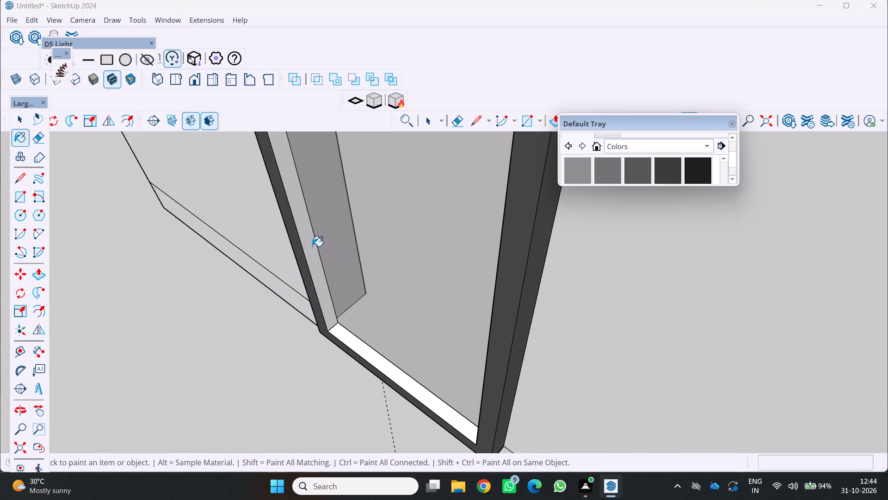
pyautogui.click(304, 242)
# Paint the opposite inner jamb face, on the wide opening's side, with the same dark grey.
pyautogui.scroll(-11, 308, 244)
pyautogui.moveTo(288, 284); pyautogui.dragTo(343, 292, button='middle')
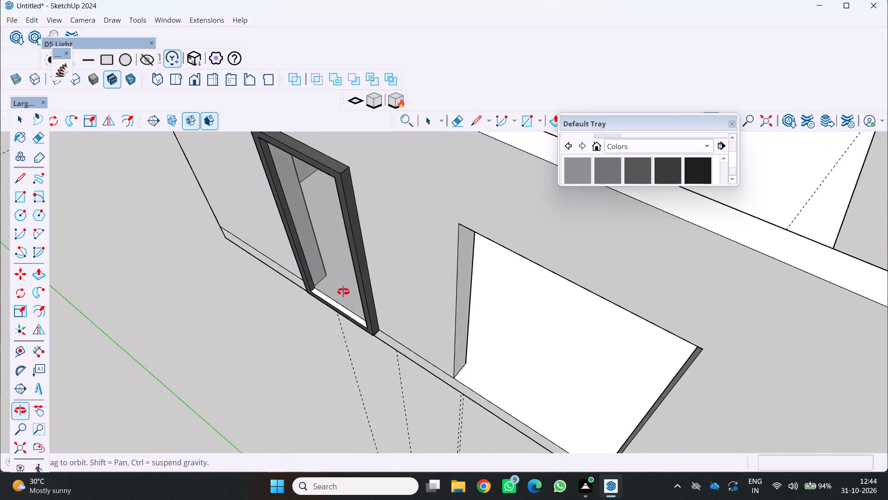
pyautogui.moveTo(343, 292); pyautogui.dragTo(468, 259, button='middle')
pyautogui.middleClick(472, 253)
pyautogui.scroll(-3, 327, 295)
pyautogui.moveTo(329, 295); pyautogui.dragTo(482, 232, button='middle')
pyautogui.middleClick(483, 232)
pyautogui.scroll(3, 396, 284)
pyautogui.moveTo(399, 270); pyautogui.dragTo(401, 274, button='middle')
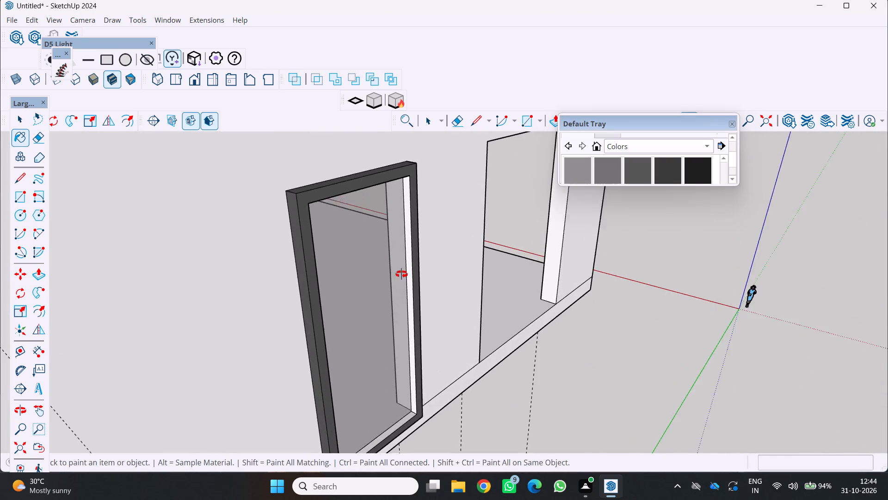
pyautogui.moveTo(401, 274); pyautogui.dragTo(468, 244, button='middle')
pyautogui.scroll(5, 435, 258)
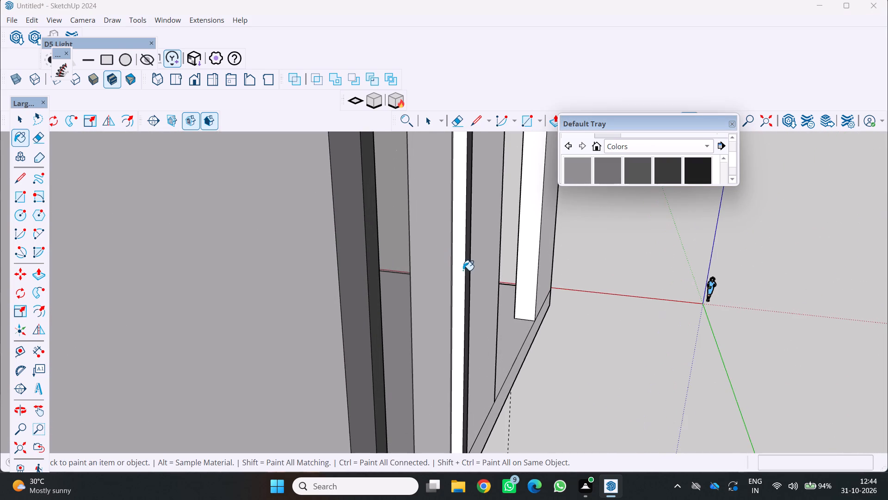
pyautogui.click(459, 268)
# Paint the inner bottom face of the doorway frame with the same dark grey.
pyautogui.scroll(-15, 452, 256)
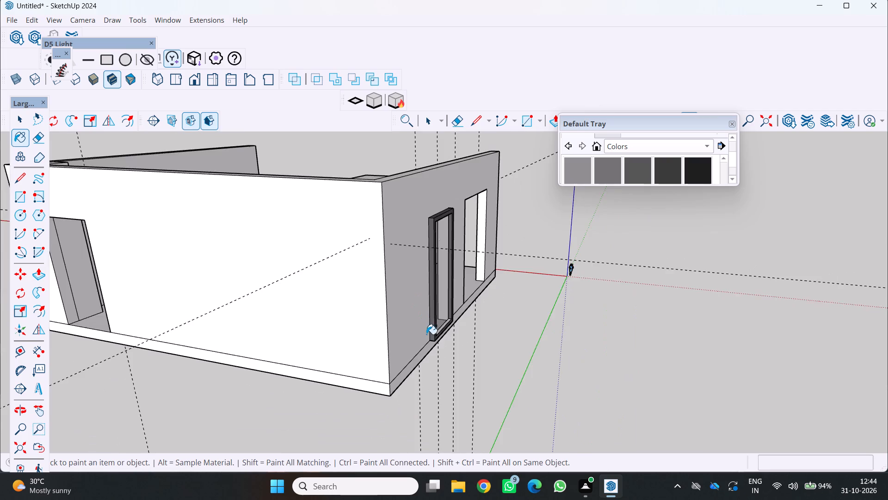
pyautogui.scroll(4, 434, 340)
pyautogui.moveTo(433, 346); pyautogui.dragTo(395, 405, button='middle')
pyautogui.middleClick(395, 405)
pyautogui.scroll(14, 449, 357)
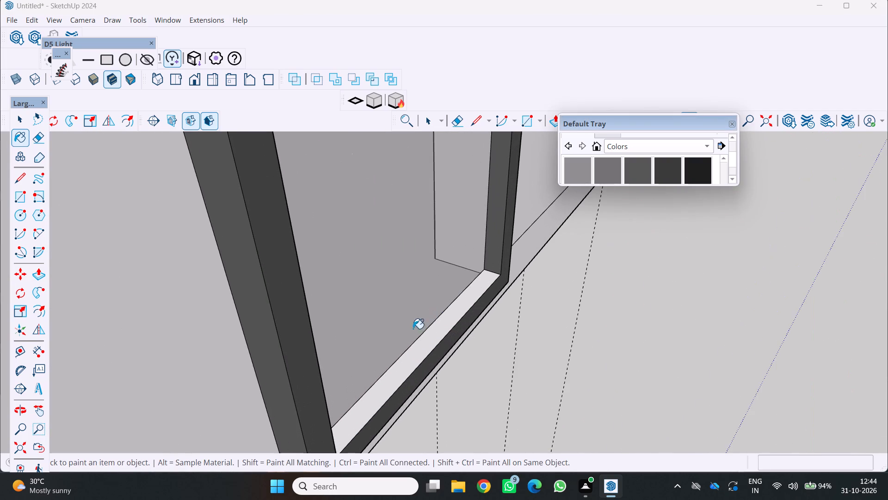
pyautogui.click(417, 350)
# Examine the painted doorway frame and glass panel up close from several angles.
pyautogui.scroll(-17, 421, 337)
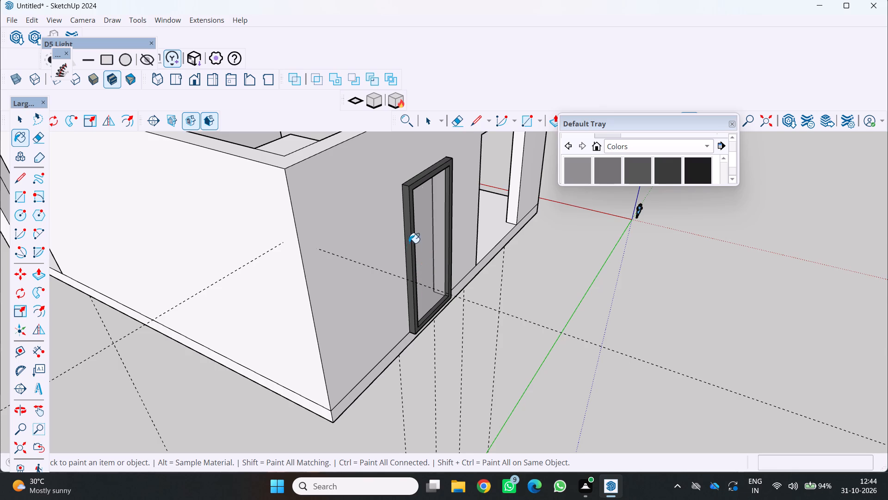
pyautogui.scroll(-3, 407, 251)
pyautogui.moveTo(404, 262); pyautogui.dragTo(273, 319, button='middle')
pyautogui.scroll(-3, 425, 319)
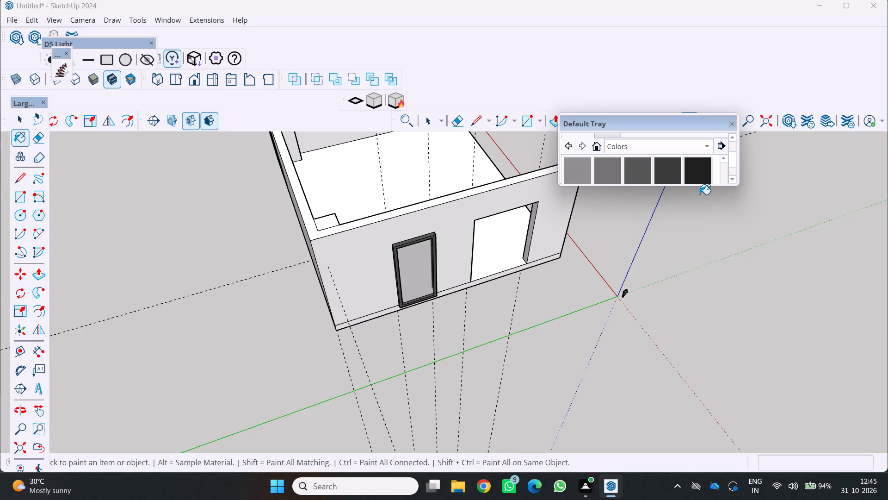
pyautogui.scroll(-1, 537, 228)
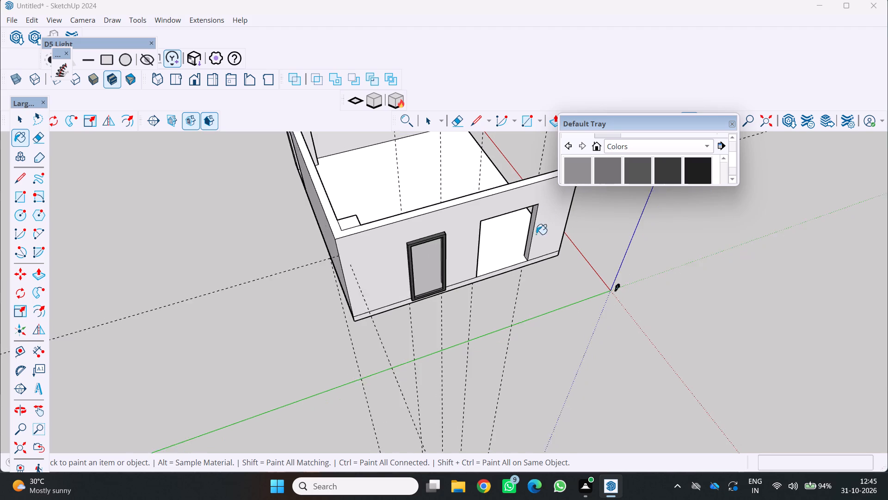
pyautogui.scroll(-1, 536, 234)
pyautogui.moveTo(531, 268); pyautogui.dragTo(463, 284, button='middle')
pyautogui.middleClick(462, 284)
pyautogui.scroll(4, 444, 284)
pyautogui.moveTo(443, 285); pyautogui.dragTo(386, 264, button='middle')
pyautogui.scroll(3, 443, 282)
pyautogui.moveTo(505, 320); pyautogui.dragTo(439, 325, button='middle')
pyautogui.scroll(3, 439, 325)
pyautogui.moveTo(455, 329); pyautogui.dragTo(545, 283, button='middle')
pyautogui.middleClick(545, 283)
pyautogui.scroll(-3, 544, 283)
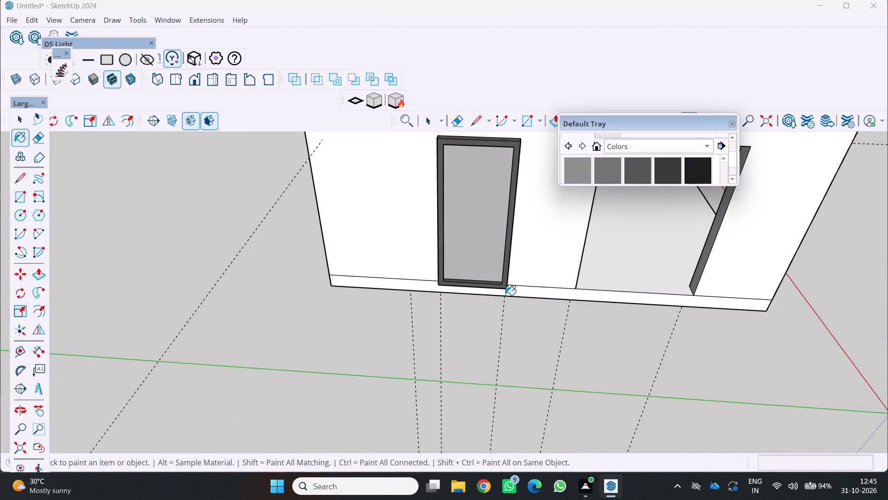
pyautogui.moveTo(494, 310); pyautogui.dragTo(436, 343, button='middle')
pyautogui.scroll(1, 534, 300)
pyautogui.moveTo(532, 300); pyautogui.dragTo(472, 335, button='middle')
pyautogui.scroll(1, 473, 335)
pyautogui.scroll(1, 528, 306)
pyautogui.moveTo(524, 307); pyautogui.dragTo(516, 313, button='middle')
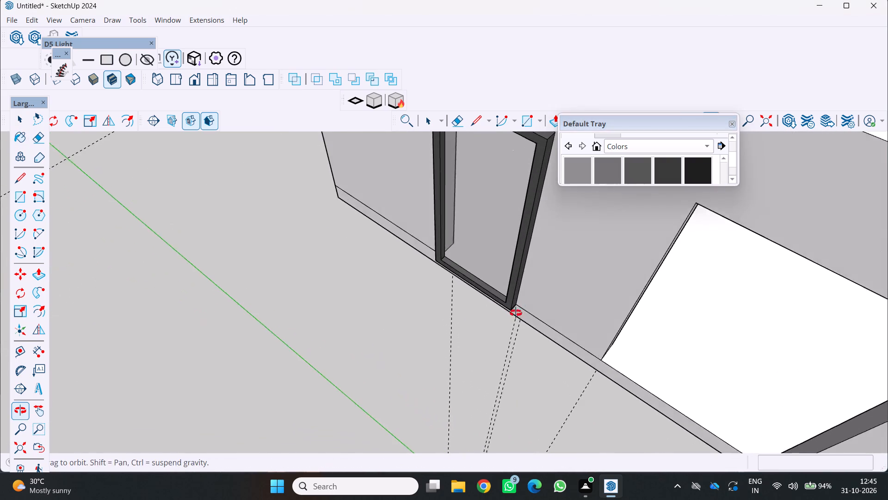
pyautogui.moveTo(516, 313); pyautogui.dragTo(484, 331, button='middle')
pyautogui.scroll(-5, 498, 314)
pyautogui.moveTo(505, 312); pyautogui.dragTo(594, 261, button='middle')
pyautogui.scroll(-3, 534, 293)
pyautogui.moveTo(529, 296); pyautogui.dragTo(554, 263, button='middle')
pyautogui.scroll(1, 552, 265)
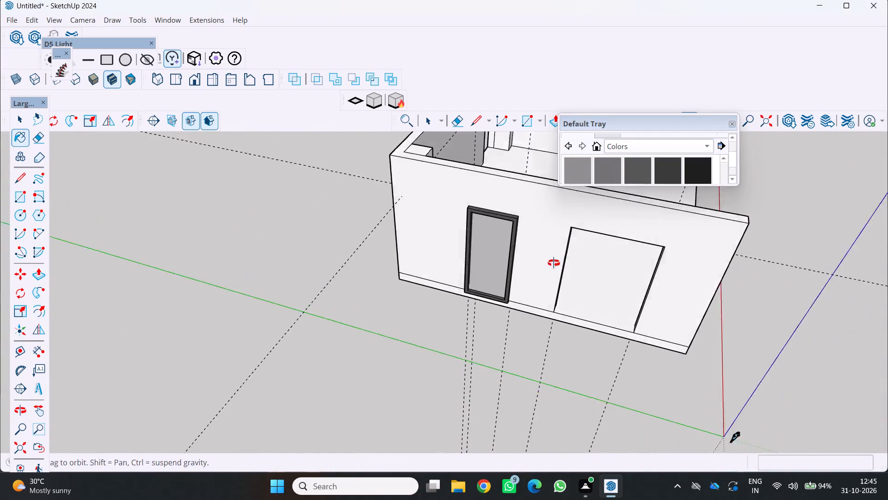
pyautogui.moveTo(554, 263); pyautogui.dragTo(566, 248, button='middle')
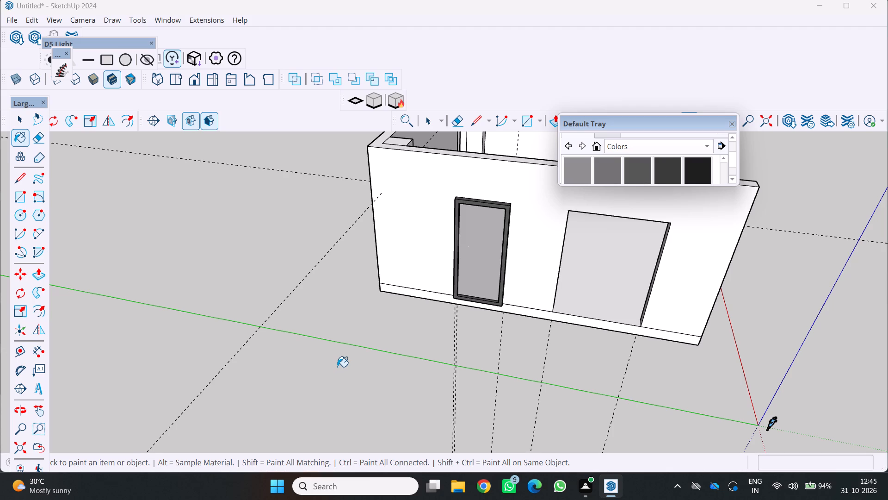
# Examine the front wall with its two openings and the whole structure from farther away.
pyautogui.scroll(-3, 658, 437)
pyautogui.moveTo(673, 366); pyautogui.dragTo(702, 267, button='middle')
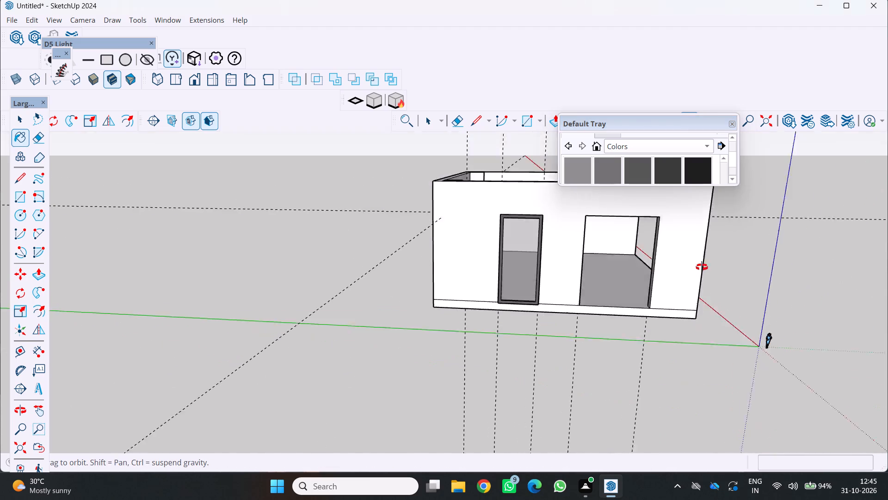
pyautogui.moveTo(702, 267); pyautogui.dragTo(687, 287, button='middle')
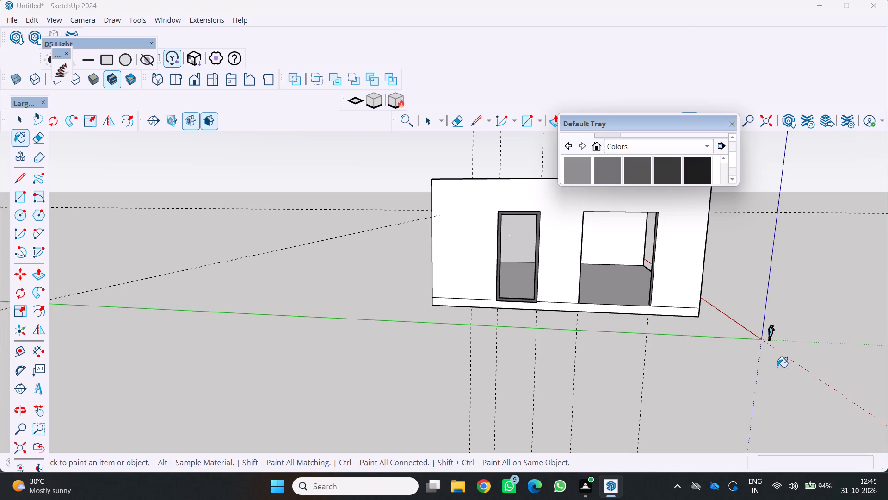
pyautogui.scroll(-1, 632, 288)
pyautogui.moveTo(656, 287); pyautogui.dragTo(623, 344, button='middle')
pyautogui.scroll(-2, 610, 338)
pyautogui.moveTo(621, 342); pyautogui.dragTo(674, 298, button='middle')
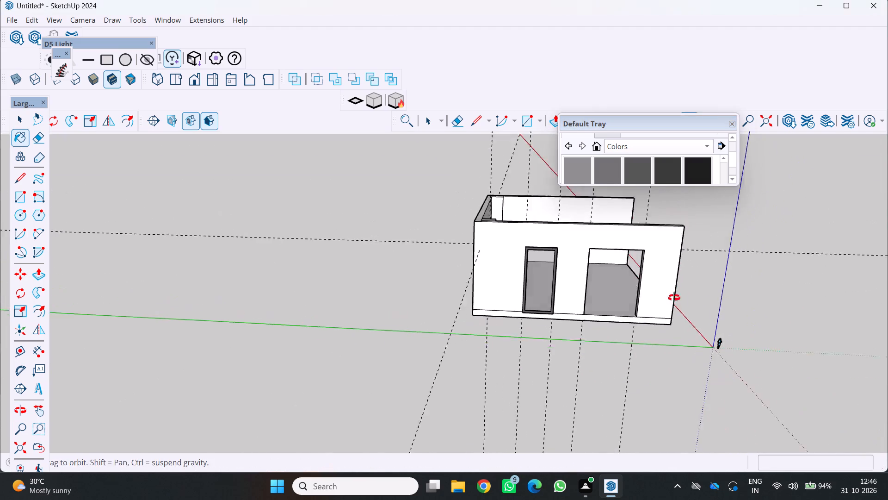
pyautogui.moveTo(674, 298); pyautogui.dragTo(678, 294, button='middle')
pyautogui.middleClick(678, 294)
pyautogui.scroll(3, 575, 367)
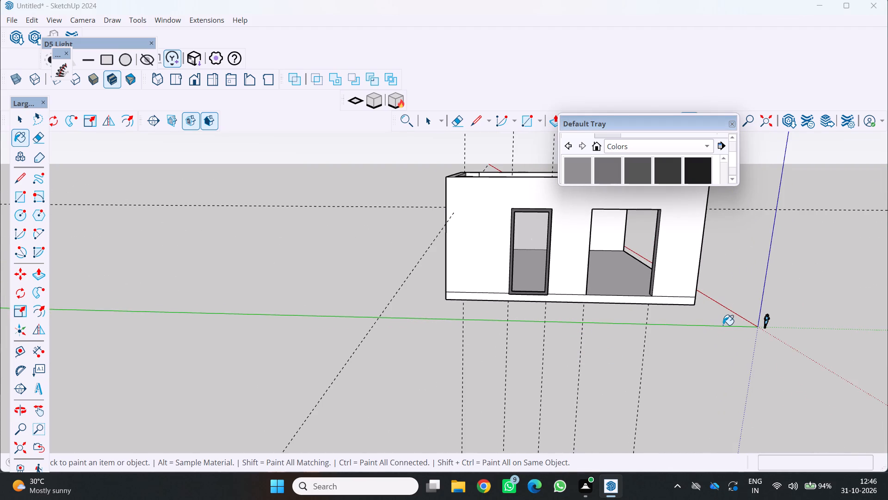
pyautogui.scroll(-3, 676, 293)
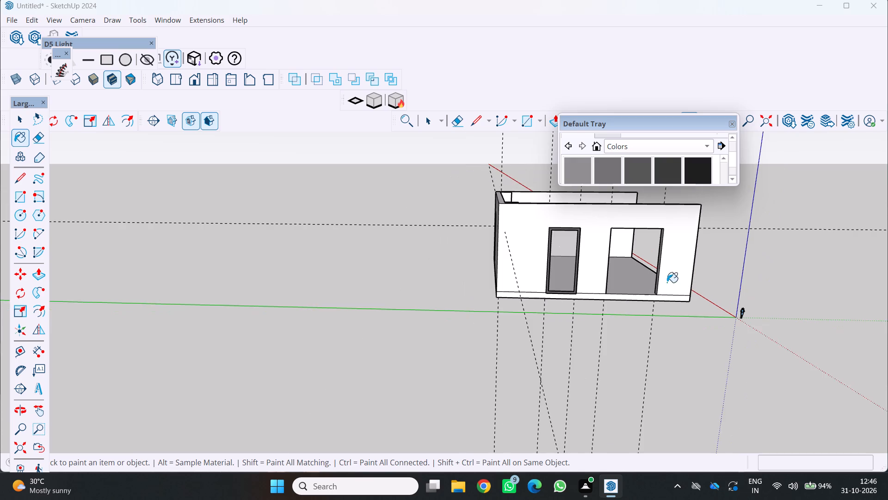
pyautogui.moveTo(650, 294); pyautogui.dragTo(609, 345, button='middle')
pyautogui.scroll(-4, 683, 327)
pyautogui.moveTo(672, 337); pyautogui.dragTo(735, 305, button='middle')
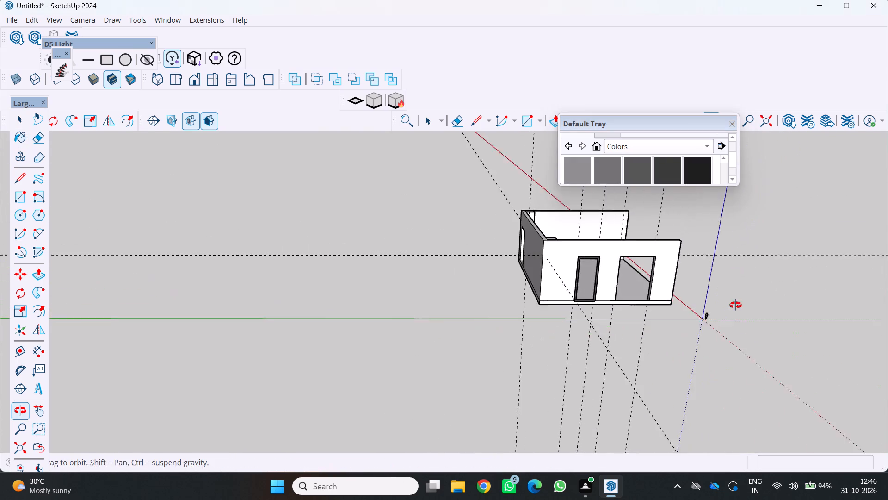
# Examine the whole walled structure from several angles and distances.
pyautogui.moveTo(735, 305); pyautogui.dragTo(737, 305, button='middle')
pyautogui.scroll(4, 642, 350)
pyautogui.moveTo(728, 335); pyautogui.dragTo(783, 326, button='middle')
pyautogui.middleClick(784, 325)
pyautogui.scroll(-5, 801, 312)
pyautogui.moveTo(784, 328); pyautogui.dragTo(749, 352, button='middle')
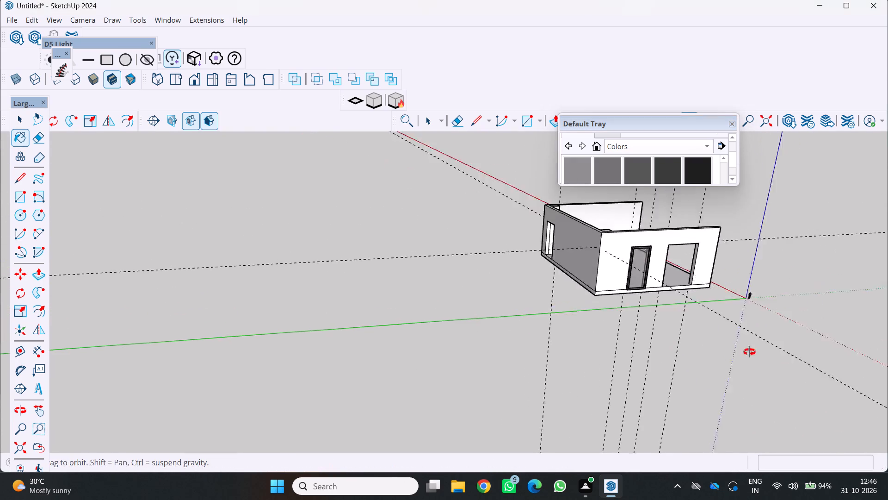
pyautogui.moveTo(749, 352); pyautogui.dragTo(715, 372, button='middle')
pyautogui.middleClick(715, 372)
pyautogui.scroll(1, 664, 347)
pyautogui.moveTo(663, 349); pyautogui.dragTo(787, 341, button='middle')
pyautogui.scroll(-4, 724, 345)
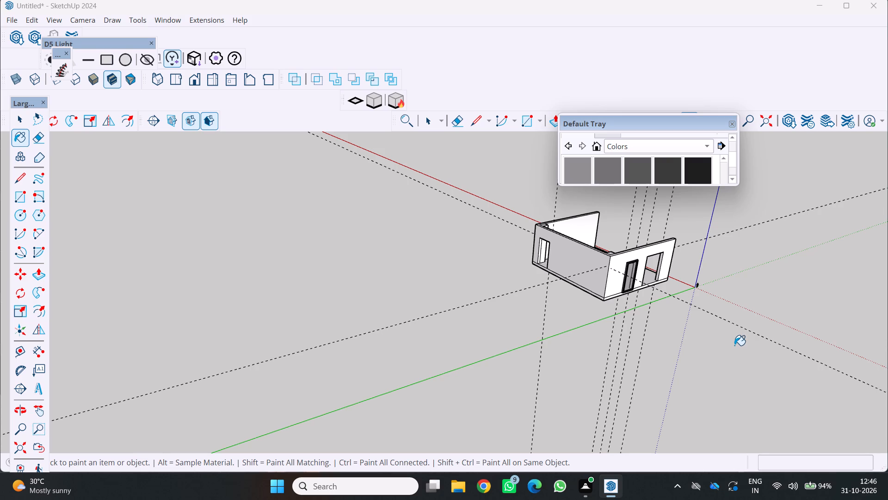
pyautogui.scroll(-1, 762, 351)
pyautogui.moveTo(793, 328); pyautogui.dragTo(756, 380, button='middle')
pyautogui.middleClick(754, 380)
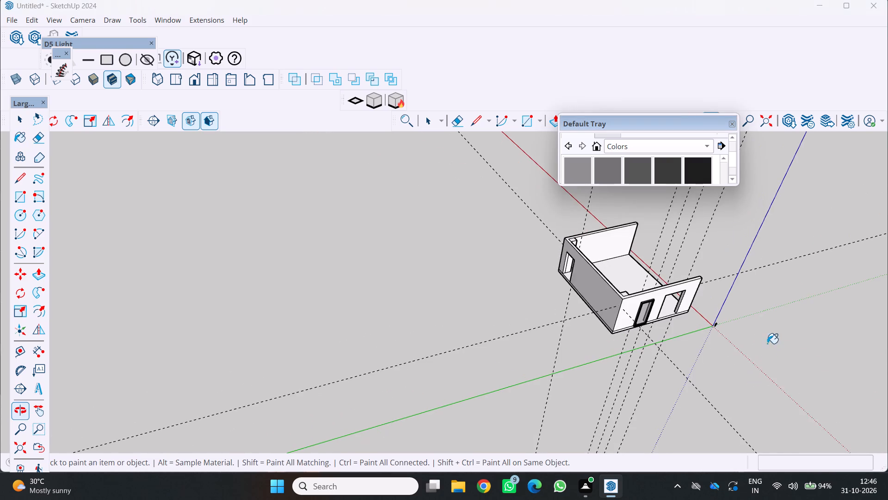
pyautogui.scroll(-2, 813, 296)
pyautogui.moveTo(767, 391); pyautogui.dragTo(720, 351, button='middle')
pyautogui.middleClick(722, 344)
pyautogui.scroll(3, 708, 369)
pyautogui.scroll(-1, 746, 345)
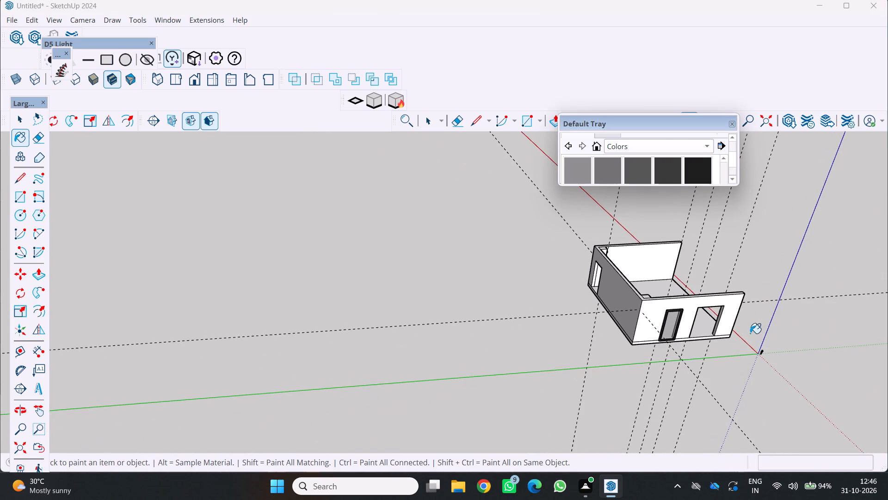
pyautogui.scroll(-5, 827, 302)
pyautogui.moveTo(796, 394); pyautogui.dragTo(736, 332, button='middle')
pyautogui.middleClick(736, 331)
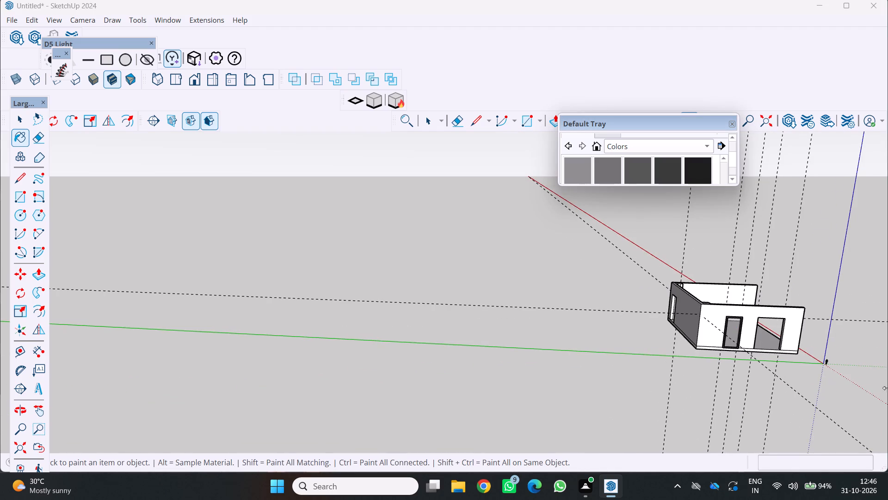
pyautogui.scroll(-2, 820, 370)
pyautogui.scroll(3, 795, 377)
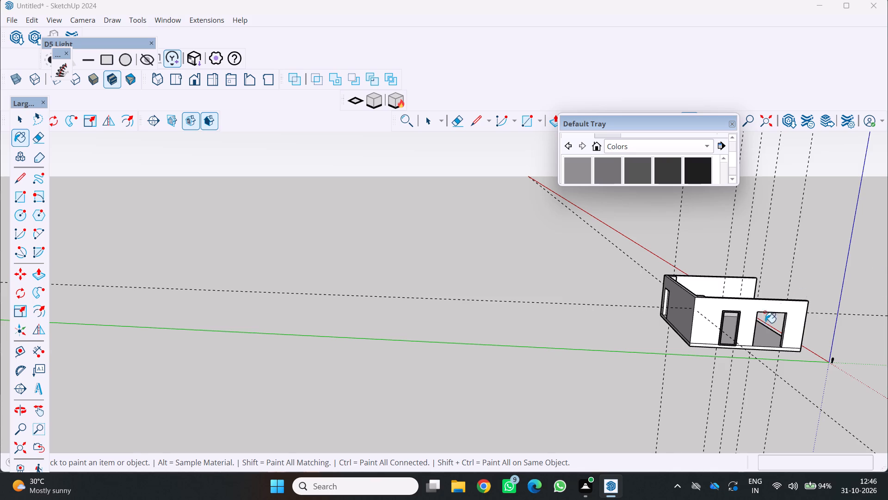
# Examine the front wall's framed narrow doorway and wide opening up close and from farther away.
pyautogui.scroll(-2, 780, 320)
pyautogui.moveTo(791, 327); pyautogui.dragTo(756, 355, button='middle')
pyautogui.scroll(4, 751, 361)
pyautogui.moveTo(747, 360); pyautogui.dragTo(810, 286, button='middle')
pyautogui.scroll(1, 747, 360)
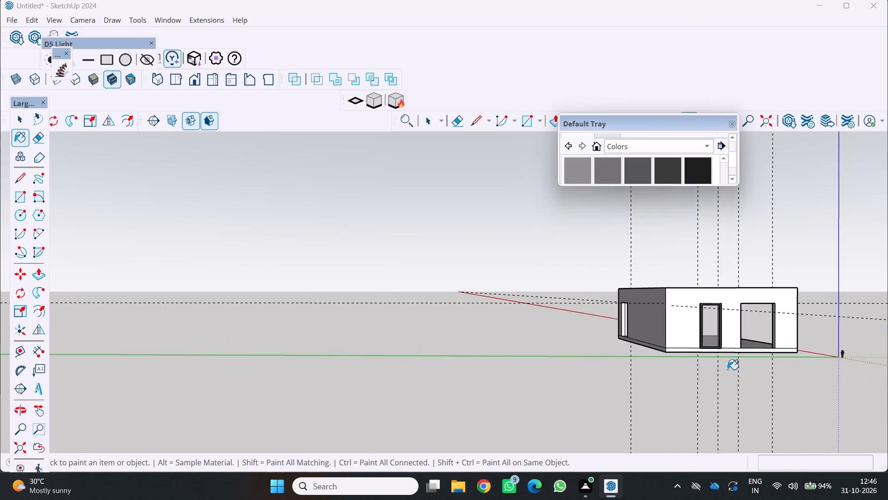
pyautogui.scroll(9, 721, 381)
pyautogui.middleClick(725, 340)
pyautogui.moveTo(716, 346); pyautogui.dragTo(712, 383, button='middle')
pyautogui.middleClick(712, 383)
pyautogui.scroll(4, 709, 374)
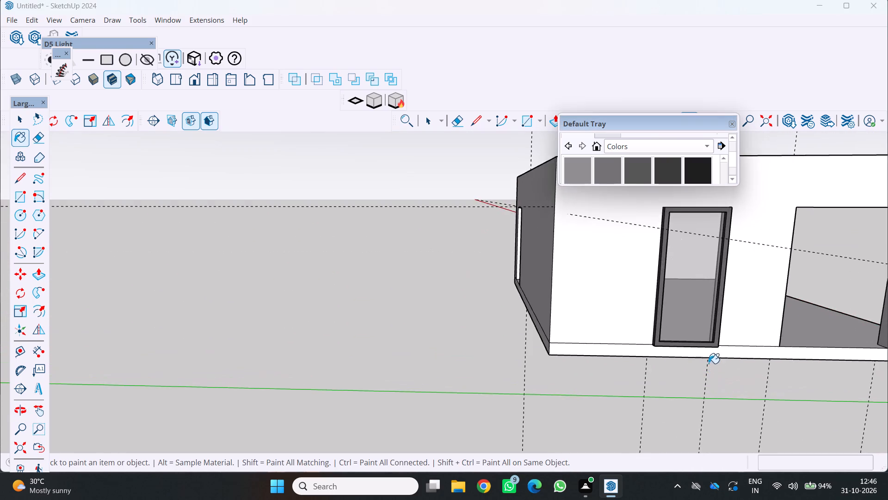
pyautogui.scroll(4, 709, 363)
pyautogui.moveTo(707, 354); pyautogui.dragTo(713, 388, button='middle')
pyautogui.scroll(1, 712, 362)
pyautogui.middleClick(713, 388)
pyautogui.scroll(-7, 713, 384)
pyautogui.scroll(-4, 769, 344)
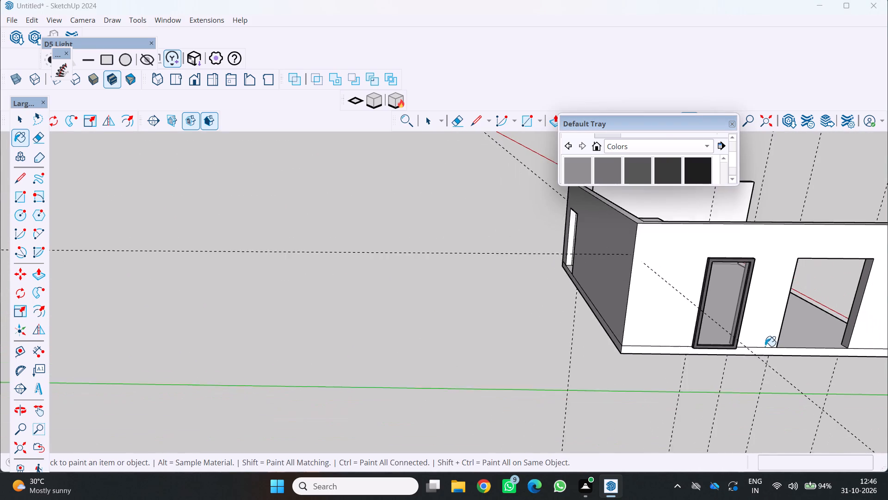
pyautogui.scroll(-3, 799, 341)
pyautogui.moveTo(793, 341); pyautogui.dragTo(723, 356, button='middle')
pyautogui.middleClick(723, 356)
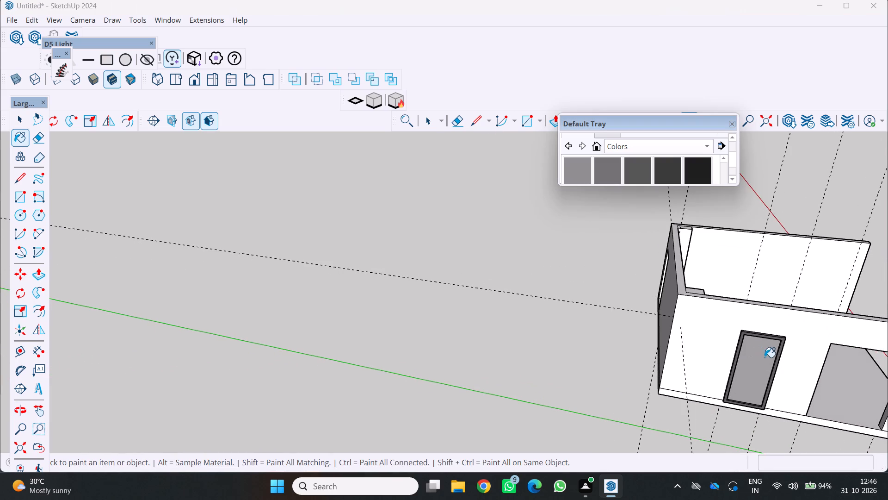
pyautogui.scroll(-5, 775, 362)
pyautogui.moveTo(782, 384); pyautogui.dragTo(795, 318, button='middle')
pyautogui.scroll(-5, 787, 321)
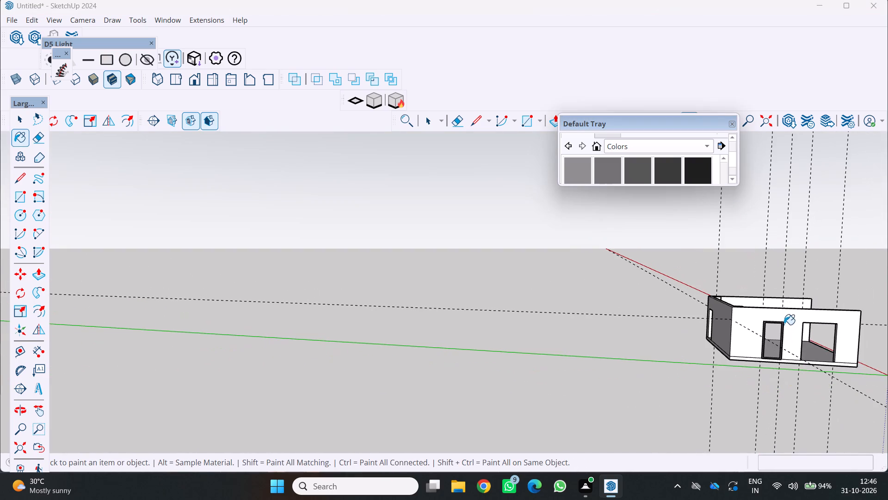
pyautogui.scroll(10, 795, 374)
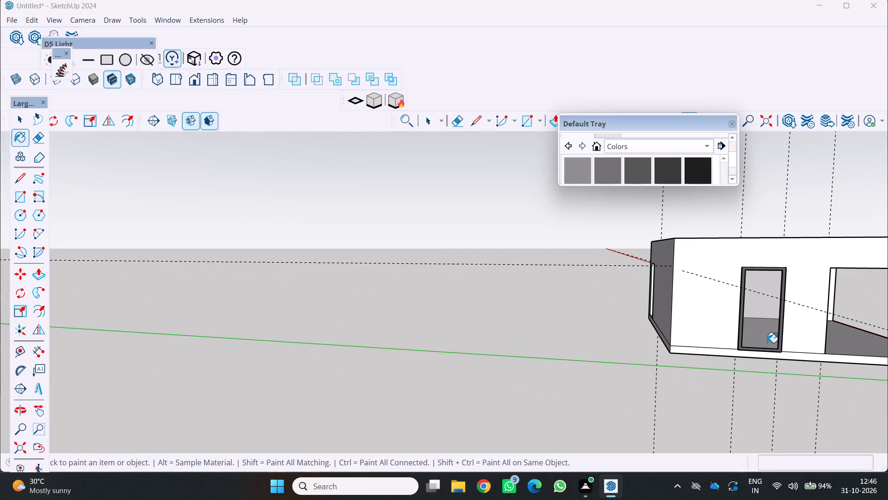
pyautogui.scroll(-10, 762, 340)
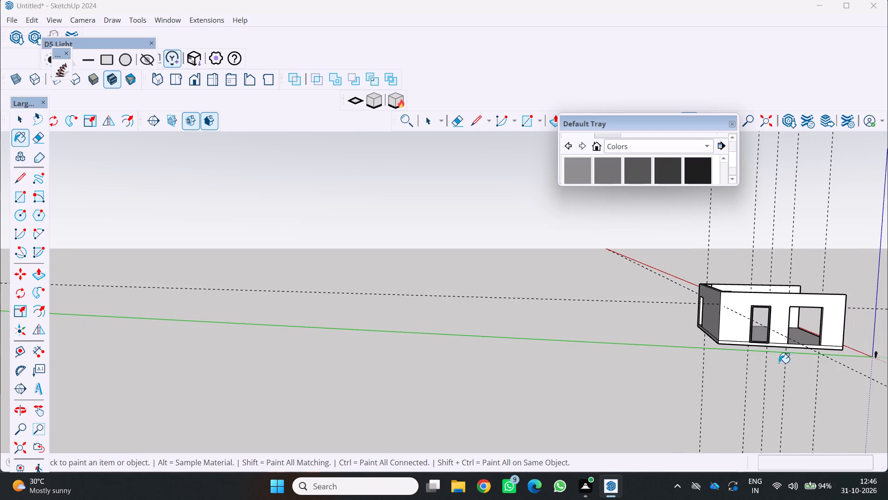
pyautogui.moveTo(790, 375); pyautogui.dragTo(743, 377, button='middle')
pyautogui.middleClick(743, 377)
pyautogui.scroll(4, 776, 373)
pyautogui.moveTo(786, 365); pyautogui.dragTo(827, 358, button='middle')
pyautogui.scroll(3, 815, 353)
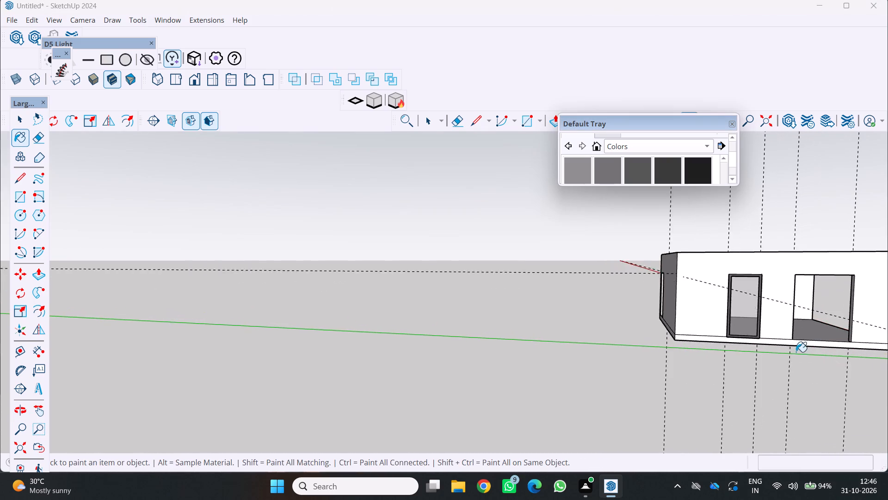
pyautogui.scroll(5, 796, 352)
pyautogui.moveTo(761, 348); pyautogui.dragTo(788, 357, button='middle')
pyautogui.scroll(5, 762, 342)
pyautogui.moveTo(740, 337); pyautogui.dragTo(791, 350, button='middle')
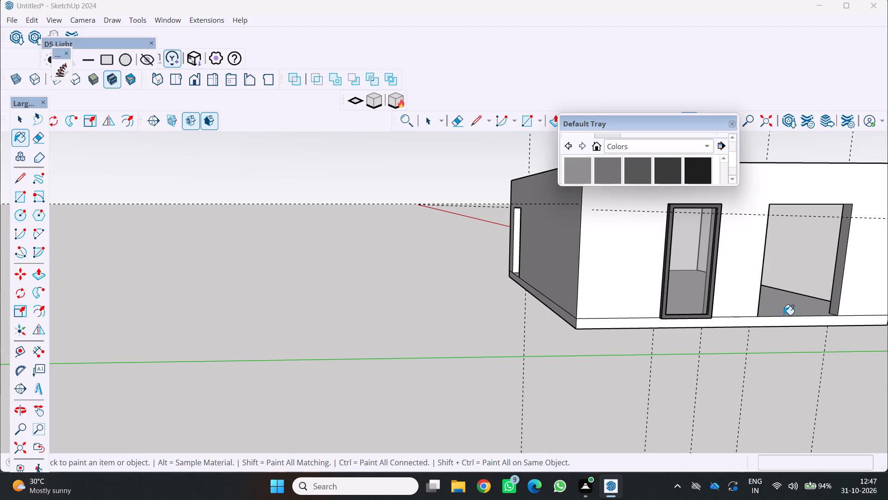
pyautogui.scroll(-2, 721, 259)
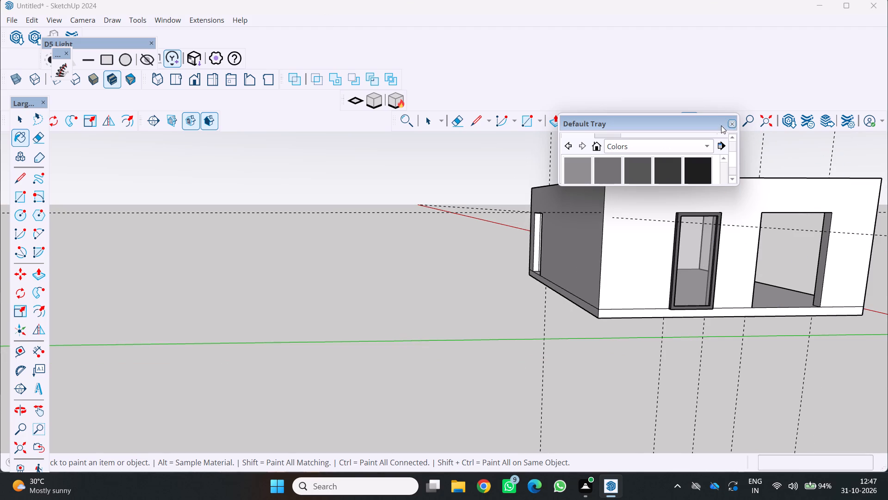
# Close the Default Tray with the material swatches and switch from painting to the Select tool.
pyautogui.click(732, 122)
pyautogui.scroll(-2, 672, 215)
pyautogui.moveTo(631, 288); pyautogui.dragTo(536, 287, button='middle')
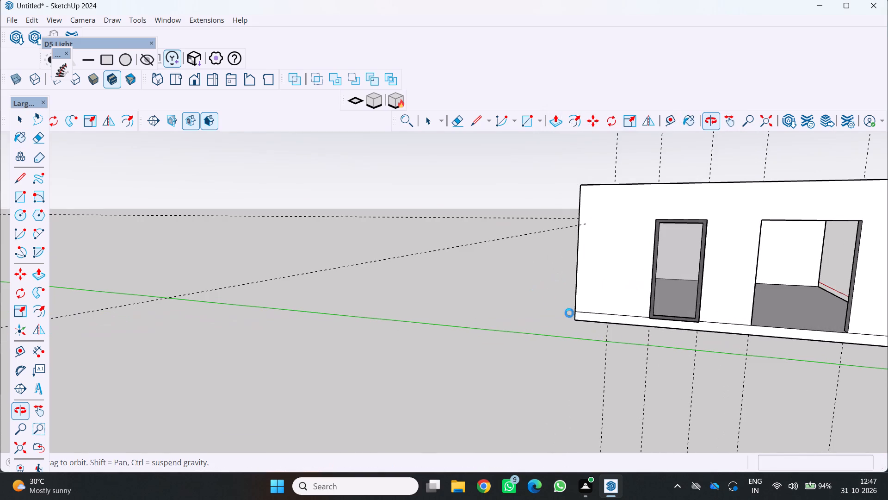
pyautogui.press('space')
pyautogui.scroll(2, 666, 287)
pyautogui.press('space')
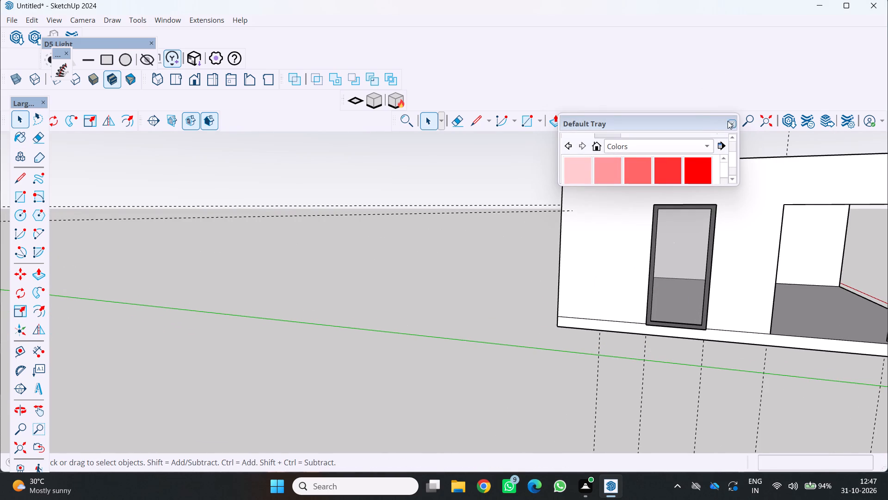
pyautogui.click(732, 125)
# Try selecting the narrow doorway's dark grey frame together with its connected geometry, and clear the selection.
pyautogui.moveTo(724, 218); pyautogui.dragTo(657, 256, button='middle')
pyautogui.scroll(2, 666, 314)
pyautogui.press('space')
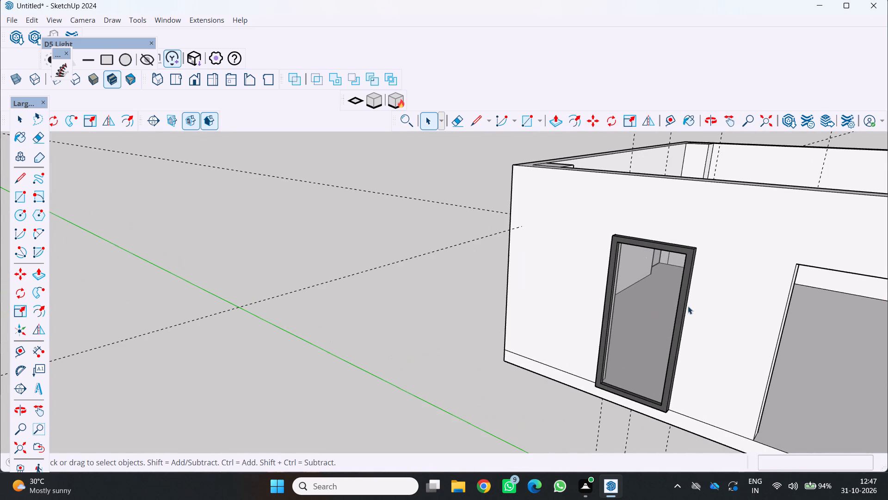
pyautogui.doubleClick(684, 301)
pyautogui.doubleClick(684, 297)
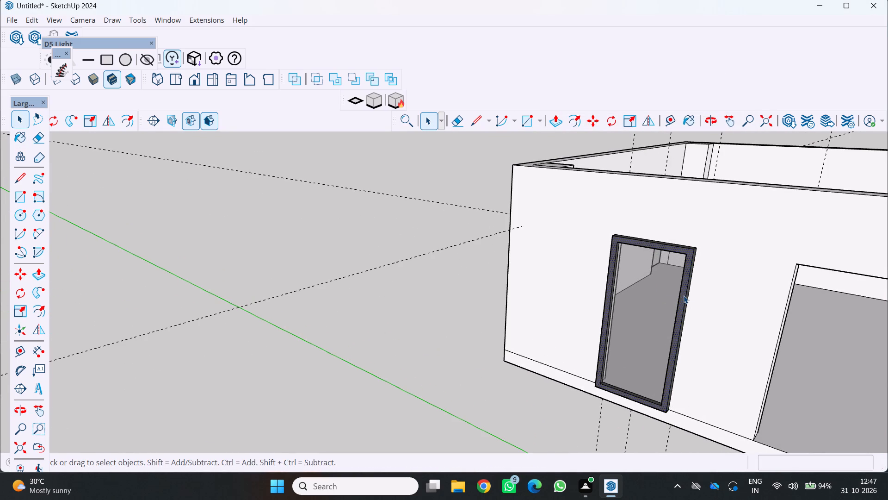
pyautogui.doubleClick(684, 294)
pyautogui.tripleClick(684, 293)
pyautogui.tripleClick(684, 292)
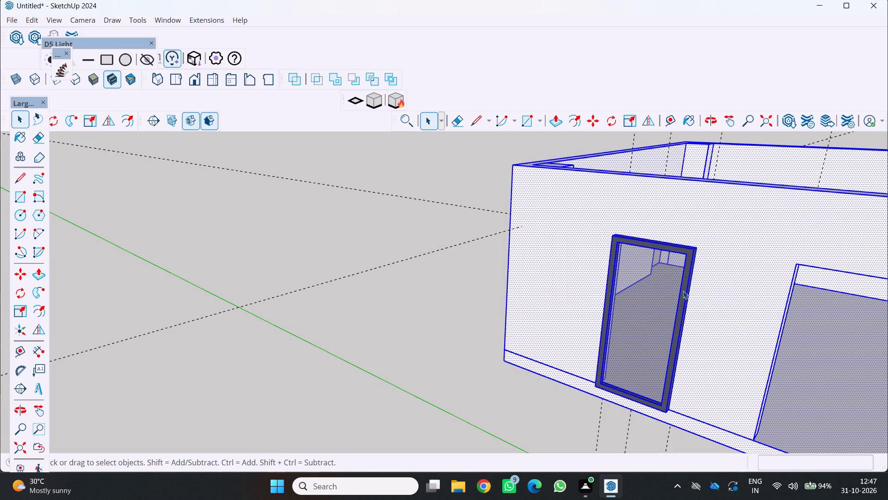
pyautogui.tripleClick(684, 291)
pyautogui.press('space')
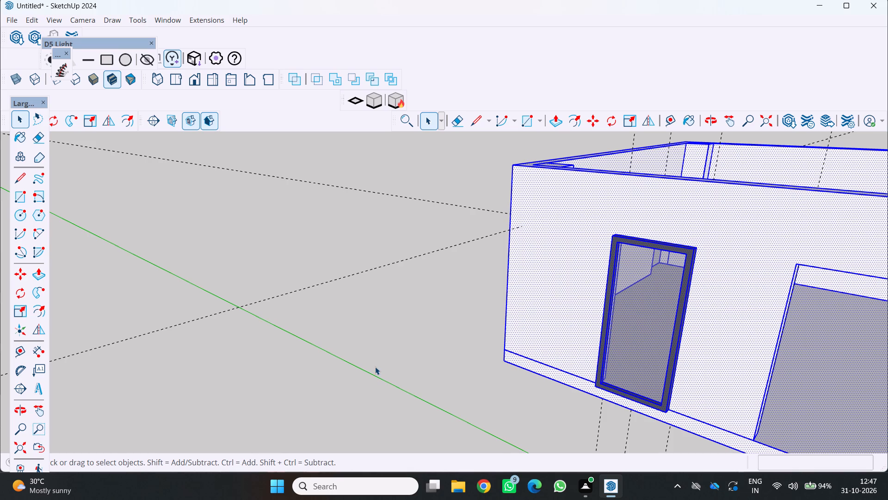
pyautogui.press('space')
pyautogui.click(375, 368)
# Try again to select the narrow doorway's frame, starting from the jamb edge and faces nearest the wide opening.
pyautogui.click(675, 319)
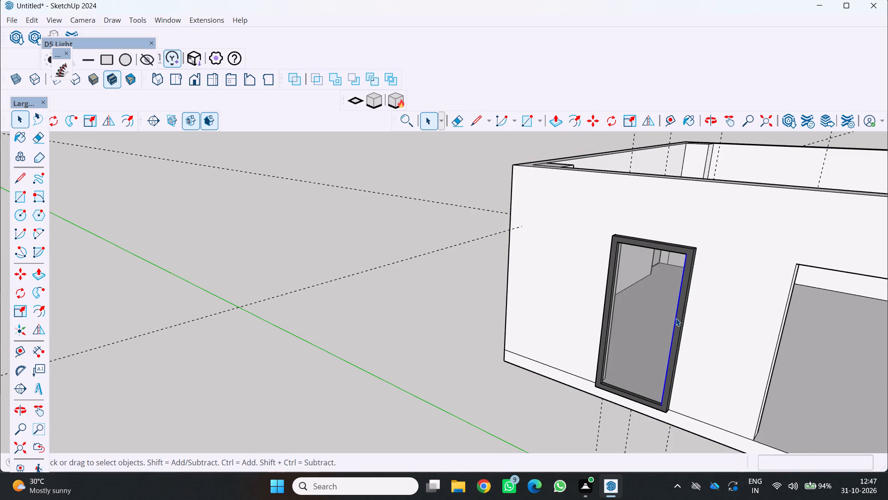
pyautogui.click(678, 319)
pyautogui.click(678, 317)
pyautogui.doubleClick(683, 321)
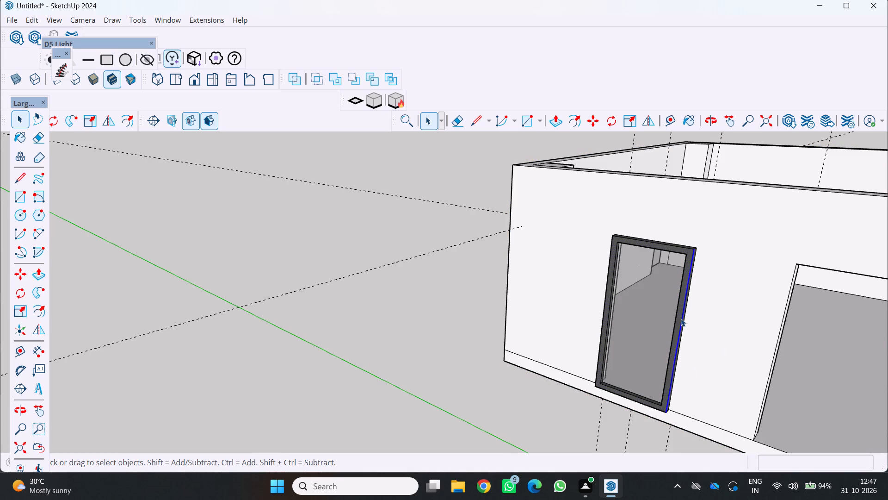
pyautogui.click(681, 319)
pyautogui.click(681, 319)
# Examine the selected front wall and doorway frame from several angles, and clear the selection.
pyautogui.scroll(-2, 678, 313)
pyautogui.moveTo(678, 314); pyautogui.dragTo(631, 307, button='middle')
pyautogui.middleClick(629, 308)
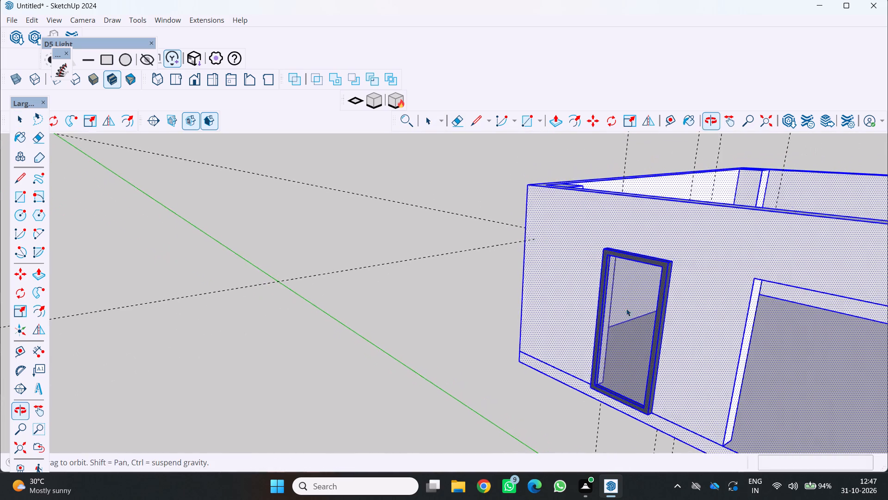
pyautogui.moveTo(637, 296); pyautogui.dragTo(543, 300, button='middle')
pyautogui.scroll(3, 558, 298)
pyautogui.moveTo(561, 300); pyautogui.dragTo(586, 286, button='middle')
pyautogui.middleClick(586, 286)
pyautogui.middleClick(588, 286)
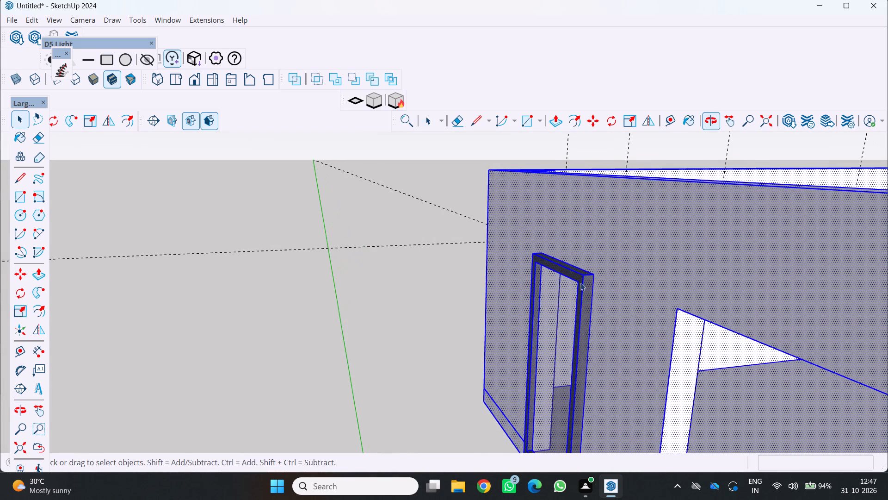
pyautogui.scroll(-5, 527, 323)
pyautogui.moveTo(544, 300); pyautogui.dragTo(587, 310, button='middle')
pyautogui.scroll(5, 584, 310)
pyautogui.moveTo(586, 340); pyautogui.dragTo(627, 342, button='middle')
pyautogui.middleClick(629, 341)
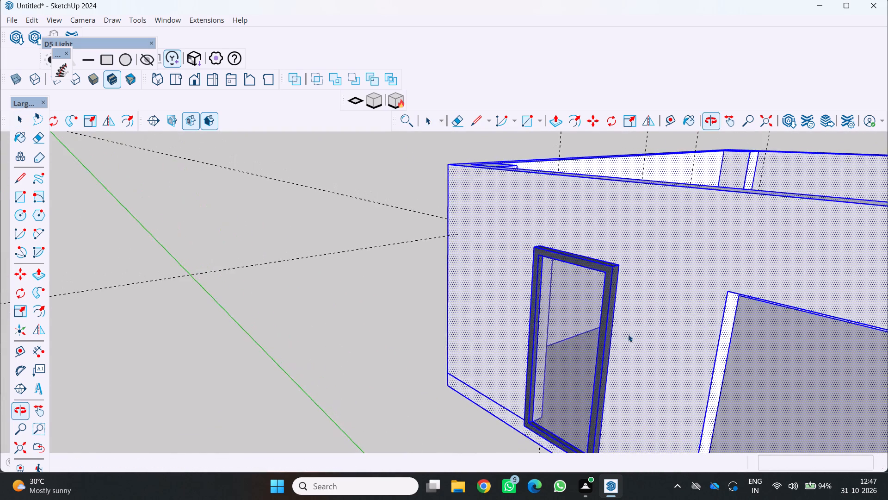
pyautogui.scroll(-10, 618, 326)
pyautogui.moveTo(616, 329); pyautogui.dragTo(660, 306, button='middle')
pyautogui.scroll(2, 617, 330)
pyautogui.middleClick(662, 304)
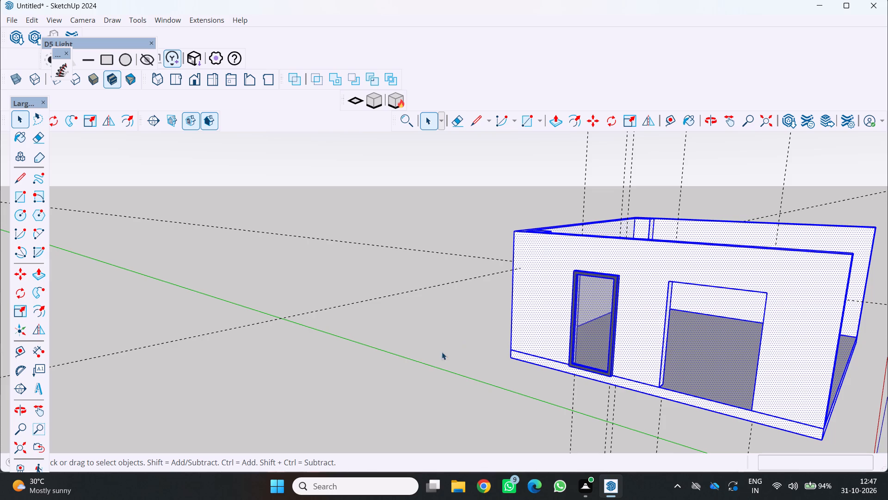
pyautogui.press('space')
pyautogui.click(386, 383)
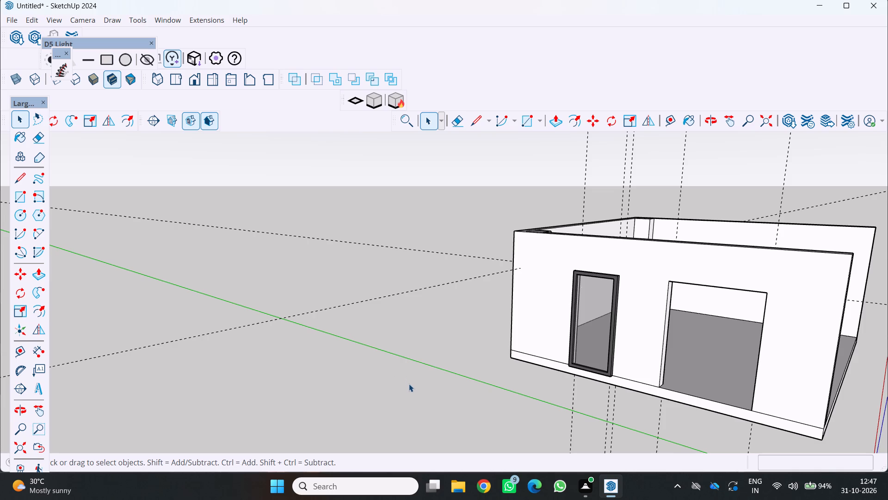
# Paint the top and front faces of the narrow doorway's frame with the medium grey from the Colors materials.
pyautogui.press('b')
pyautogui.scroll(-5, 625, 165)
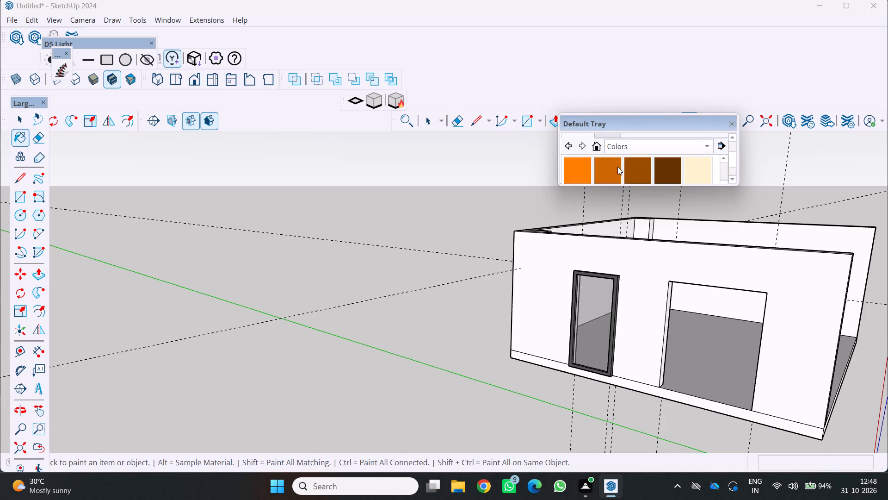
pyautogui.scroll(-20, 608, 169)
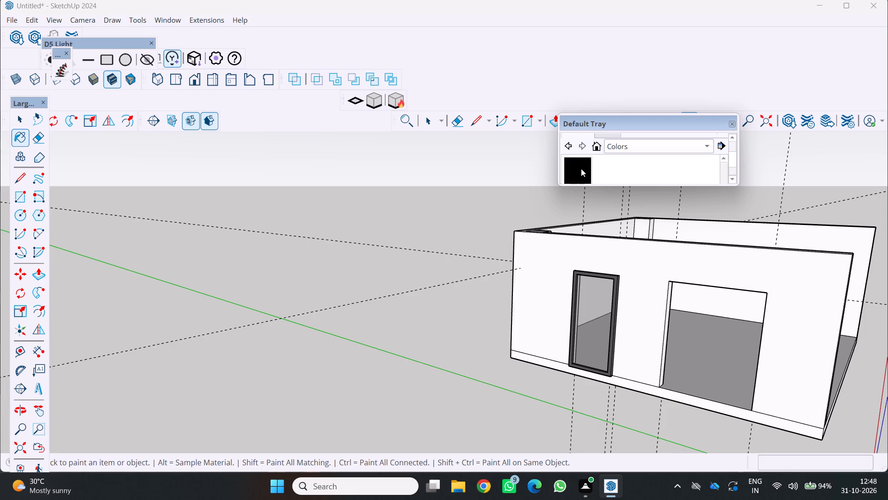
pyautogui.scroll(1, 592, 168)
pyautogui.click(606, 173)
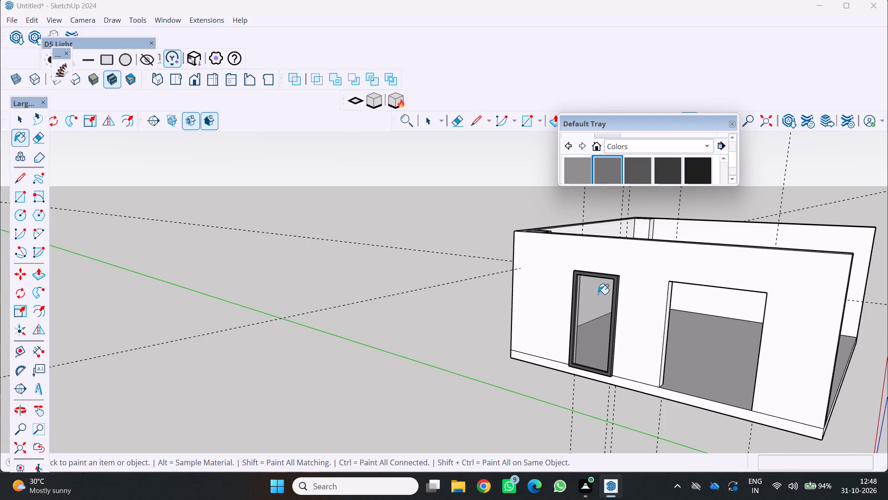
pyautogui.scroll(7, 626, 307)
pyautogui.scroll(4, 610, 267)
pyautogui.moveTo(614, 269); pyautogui.dragTo(630, 294, button='middle')
pyautogui.middleClick(630, 294)
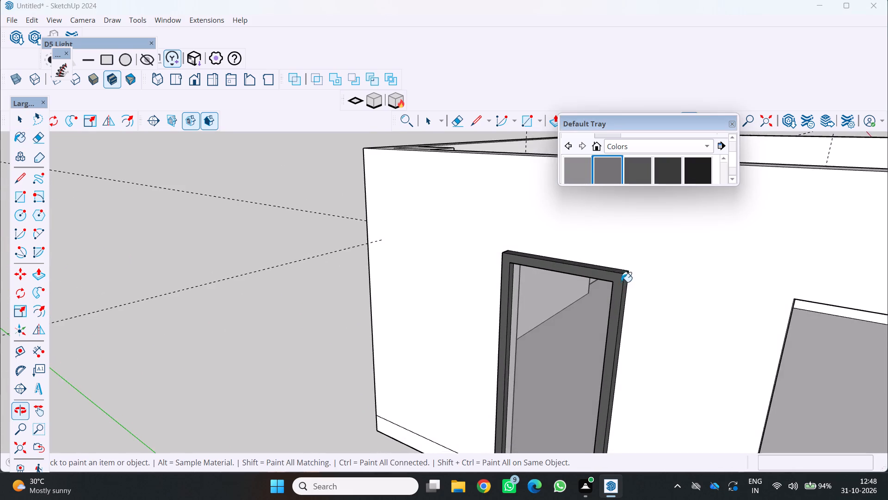
pyautogui.scroll(3, 620, 280)
pyautogui.moveTo(612, 275); pyautogui.dragTo(619, 296, button='middle')
pyautogui.middleClick(619, 296)
pyautogui.scroll(3, 624, 287)
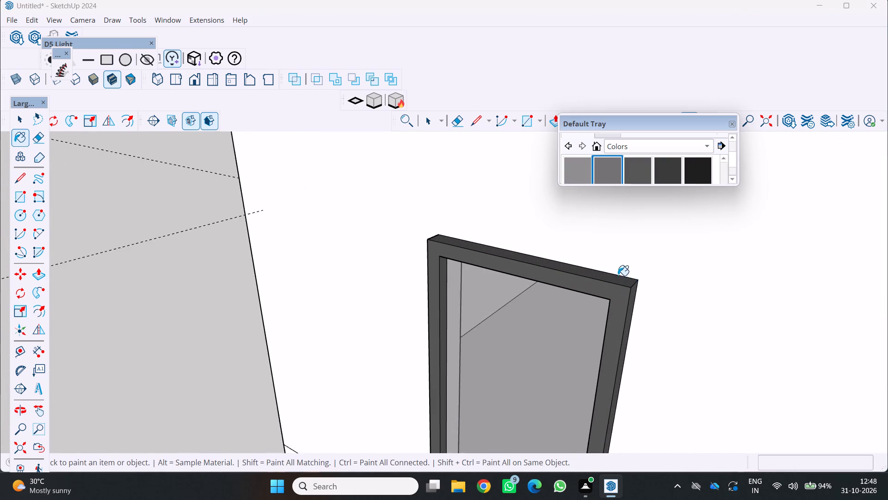
pyautogui.scroll(5, 618, 275)
pyautogui.click(592, 279)
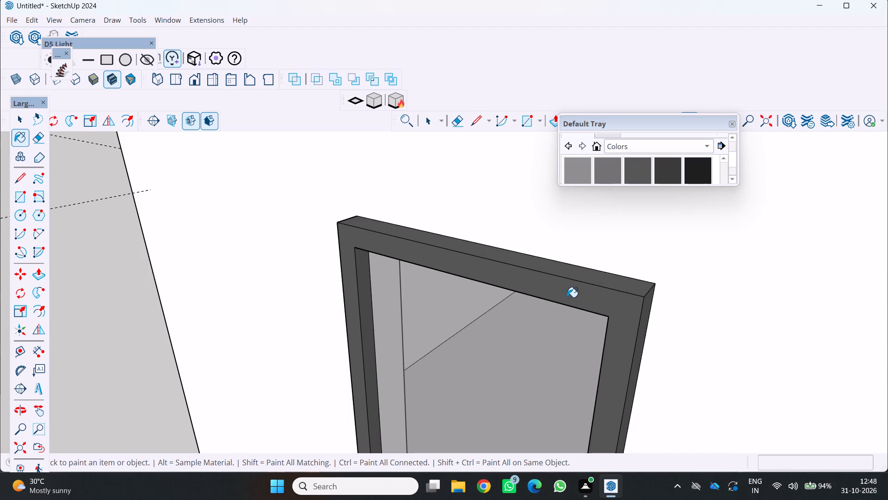
pyautogui.scroll(1, 575, 297)
pyautogui.moveTo(577, 297); pyautogui.dragTo(625, 278, button='middle')
pyautogui.click(613, 281)
# Paint the frame's outer side face nearest the wide opening with the same medium grey.
pyautogui.scroll(-4, 616, 276)
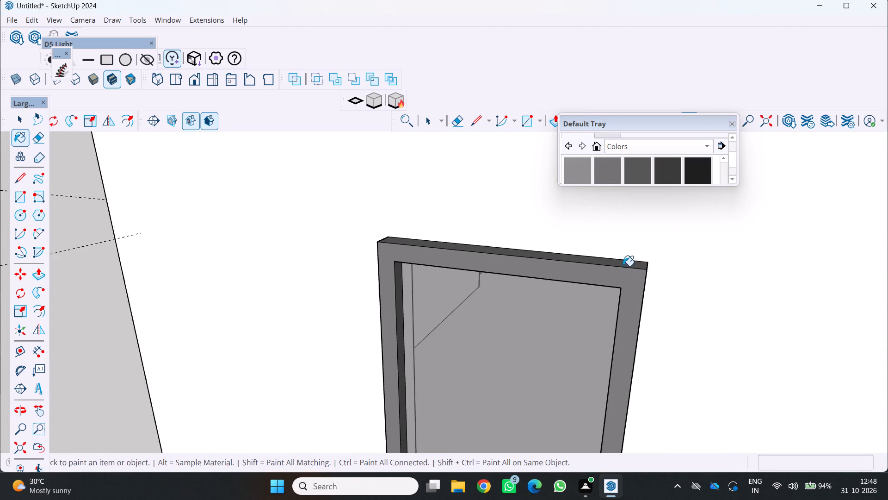
pyautogui.scroll(-5, 622, 269)
pyautogui.moveTo(632, 298); pyautogui.dragTo(517, 252, button='middle')
pyautogui.middleClick(517, 252)
pyautogui.scroll(2, 708, 312)
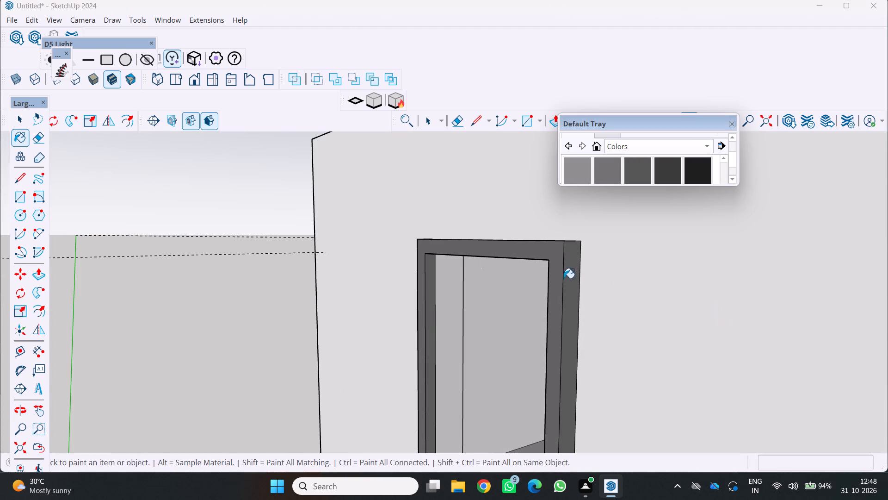
pyautogui.scroll(2, 560, 276)
pyautogui.click(555, 280)
pyautogui.click(570, 282)
# Paint the frame's opposite outer side face, away from the wide opening, with the same medium grey.
pyautogui.scroll(-4, 573, 280)
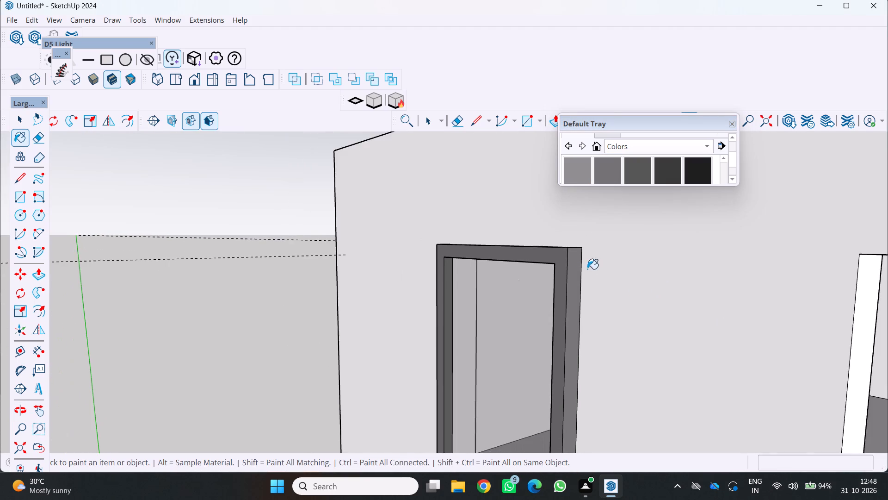
pyautogui.scroll(-5, 576, 269)
pyautogui.moveTo(547, 287); pyautogui.dragTo(723, 250, button='middle')
pyautogui.middleClick(723, 250)
pyautogui.scroll(2, 530, 296)
pyautogui.moveTo(515, 293); pyautogui.dragTo(518, 294, button='middle')
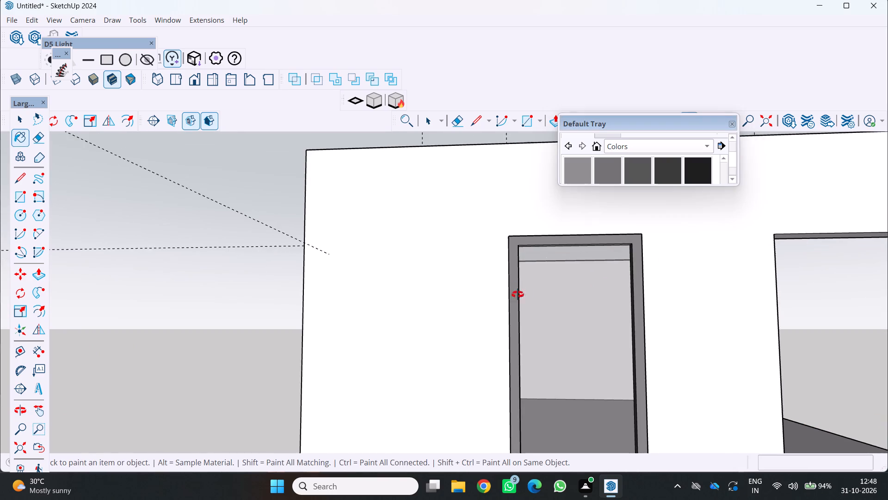
pyautogui.moveTo(518, 294); pyautogui.dragTo(679, 274, button='middle')
pyautogui.middleClick(679, 274)
pyautogui.scroll(3, 529, 306)
pyautogui.scroll(1, 484, 294)
pyautogui.moveTo(486, 294); pyautogui.dragTo(531, 301, button='middle')
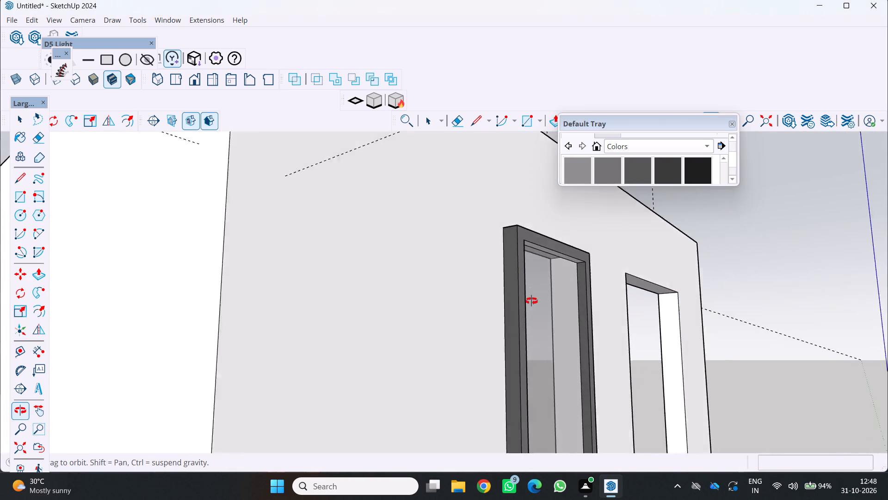
pyautogui.moveTo(531, 301); pyautogui.dragTo(548, 300, button='middle')
pyautogui.scroll(3, 543, 292)
pyautogui.click(516, 290)
pyautogui.moveTo(536, 293); pyautogui.dragTo(467, 309, button='middle')
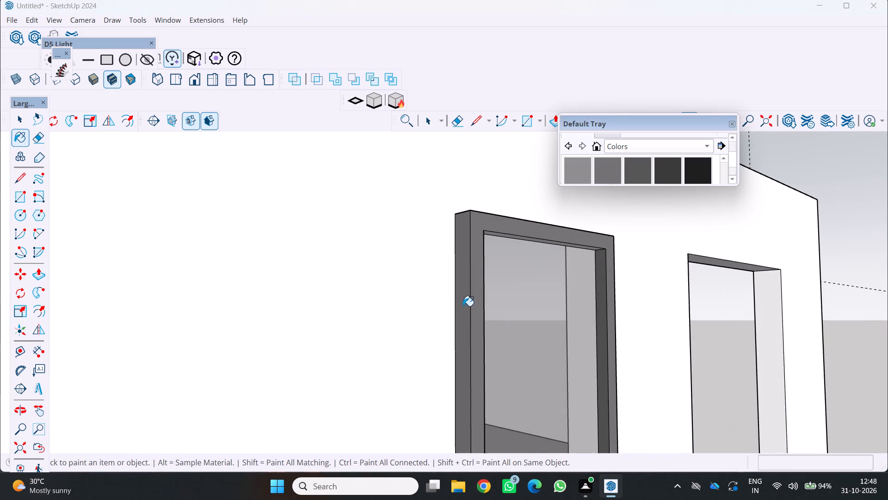
pyautogui.scroll(3, 478, 300)
pyautogui.click(468, 296)
# Paint the underside of the frame's bottom rail, just above the plinth, with the same medium grey.
pyautogui.scroll(-7, 479, 290)
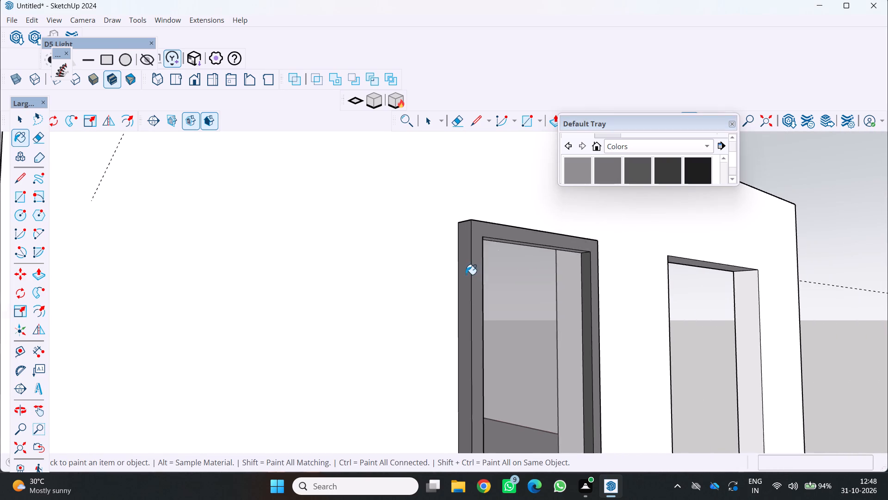
pyautogui.scroll(-8, 466, 275)
pyautogui.scroll(-3, 433, 327)
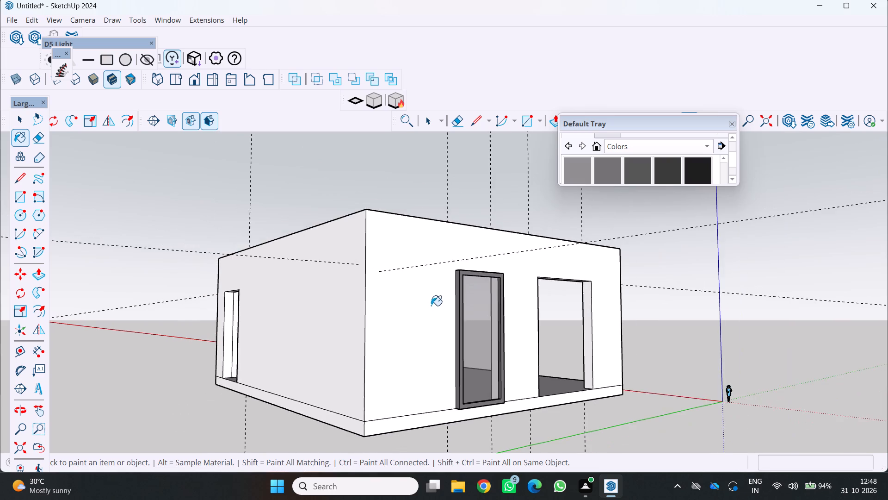
pyautogui.moveTo(436, 304); pyautogui.dragTo(396, 279, button='middle')
pyautogui.scroll(4, 453, 352)
pyautogui.moveTo(462, 377); pyautogui.dragTo(409, 289, button='middle')
pyautogui.scroll(1, 411, 296)
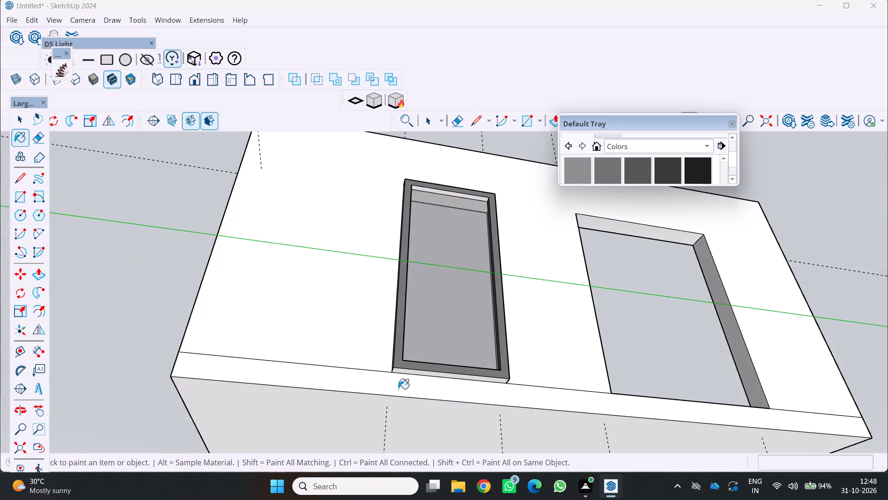
pyautogui.scroll(2, 401, 385)
pyautogui.moveTo(411, 376); pyautogui.dragTo(401, 343, button='middle')
pyautogui.middleClick(400, 342)
pyautogui.scroll(4, 398, 366)
pyautogui.click(399, 349)
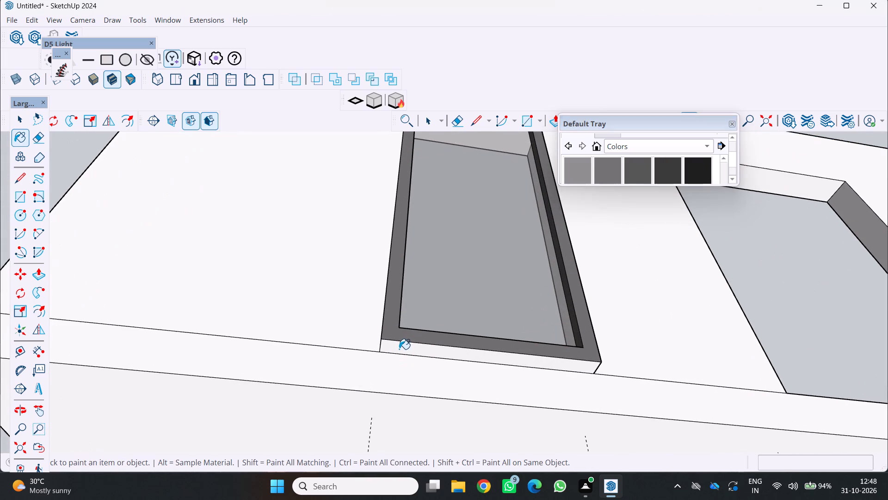
# Paint the inner underside of the frame's head with the same medium grey, and return to the Select tool.
pyautogui.scroll(-11, 399, 334)
pyautogui.moveTo(406, 280); pyautogui.dragTo(368, 398, button='middle')
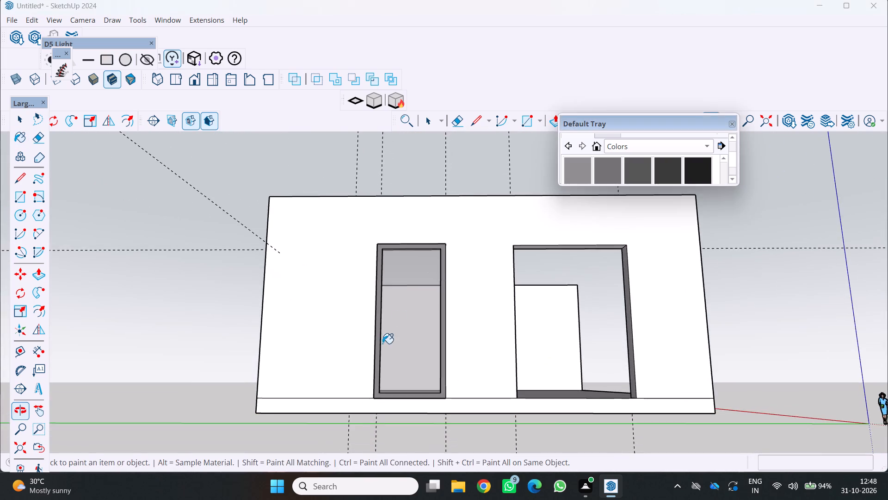
pyautogui.scroll(3, 431, 250)
pyautogui.moveTo(395, 239); pyautogui.dragTo(356, 366, button='middle')
pyautogui.scroll(4, 356, 366)
pyautogui.moveTo(405, 265); pyautogui.dragTo(409, 300, button='middle')
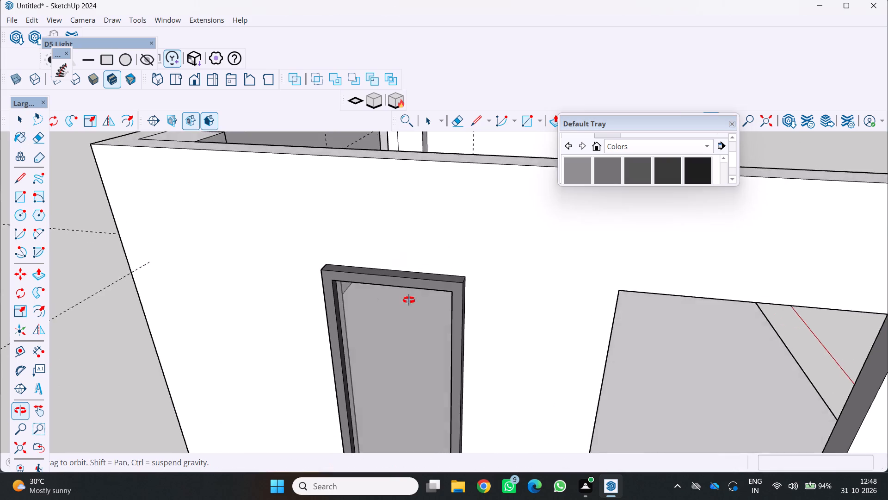
pyautogui.moveTo(409, 300); pyautogui.dragTo(484, 169, button='middle')
pyautogui.scroll(1, 414, 306)
pyautogui.moveTo(388, 275); pyautogui.dragTo(425, 188, button='middle')
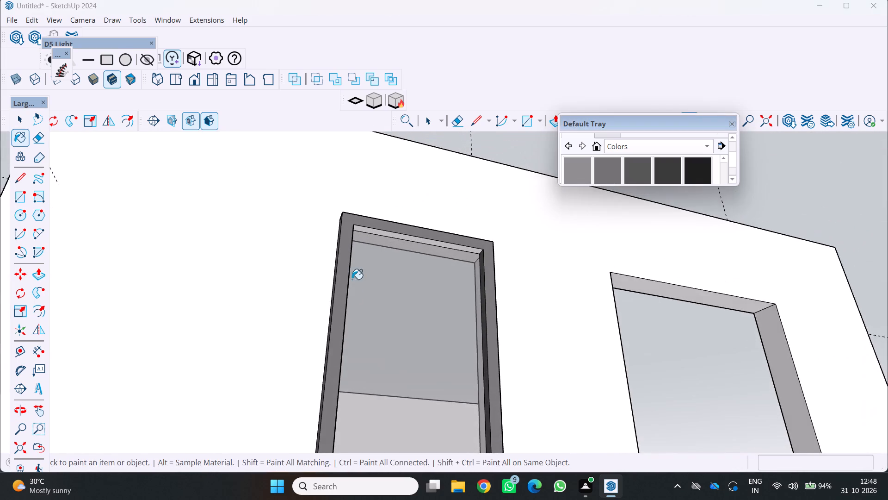
pyautogui.scroll(4, 351, 303)
pyautogui.moveTo(378, 252); pyautogui.dragTo(389, 219, button='middle')
pyautogui.middleClick(389, 219)
pyautogui.scroll(7, 390, 202)
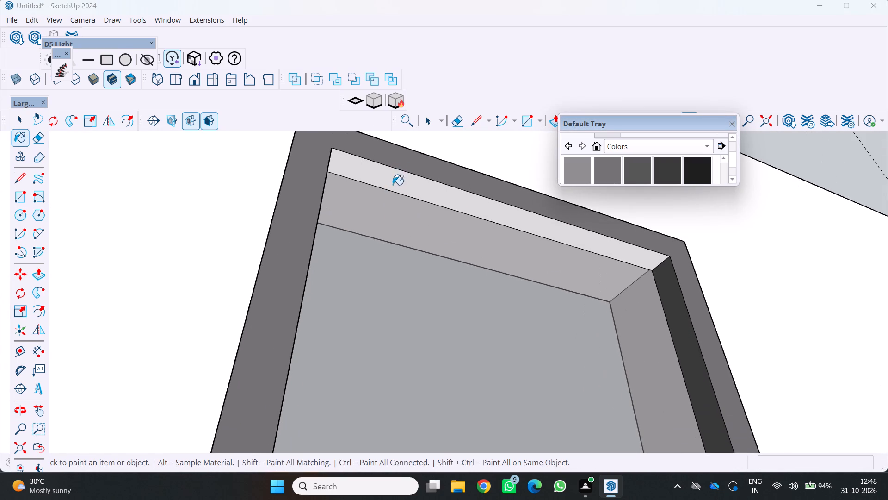
pyautogui.click(395, 182)
pyautogui.scroll(-16, 387, 189)
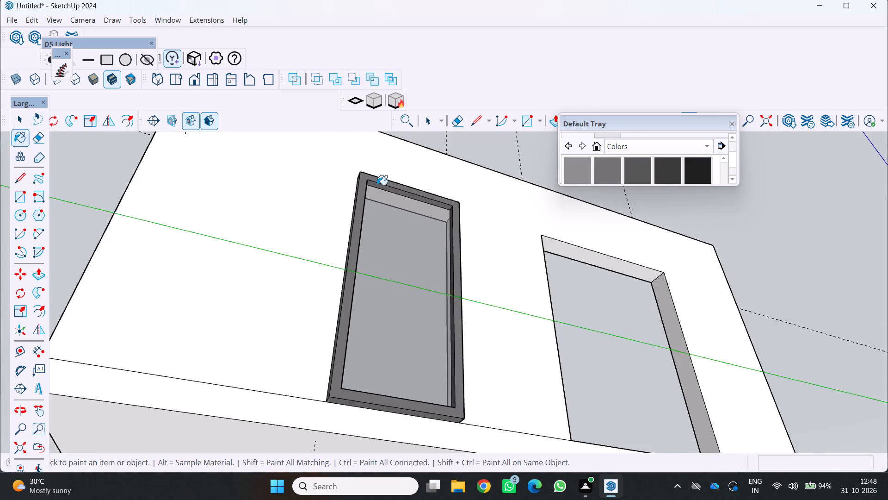
pyautogui.scroll(-2, 377, 185)
pyautogui.moveTo(380, 186); pyautogui.dragTo(298, 296, button='middle')
pyautogui.scroll(-5, 275, 310)
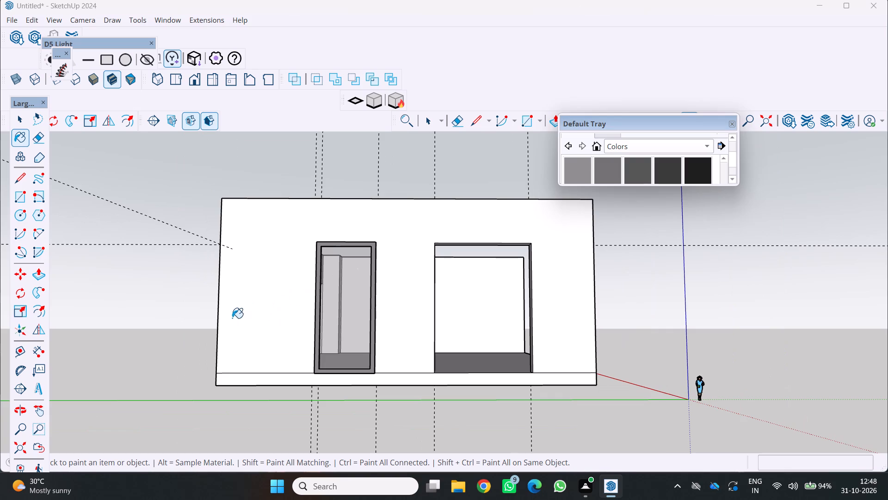
pyautogui.click(190, 361)
pyautogui.press('space')
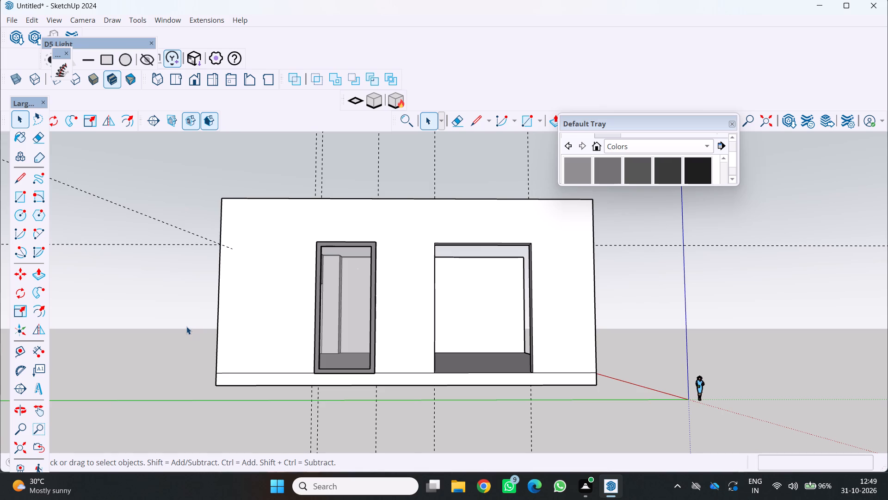
# Examine the painted narrow doorway from outside and its opening from the room side of the front wall.
pyautogui.scroll(-1, 212, 325)
pyautogui.moveTo(217, 331); pyautogui.dragTo(216, 361, button='middle')
pyautogui.middleClick(214, 361)
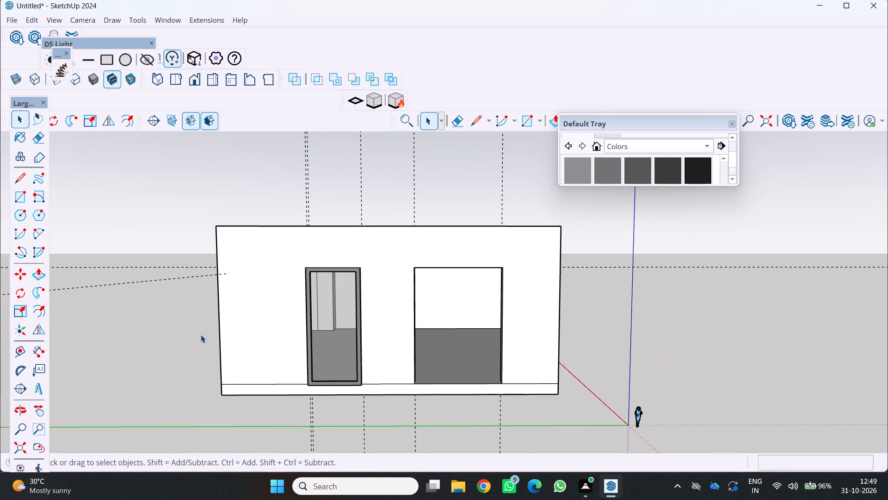
pyautogui.scroll(1, 282, 326)
pyautogui.moveTo(324, 337); pyautogui.dragTo(277, 427, button='middle')
pyautogui.scroll(1, 300, 359)
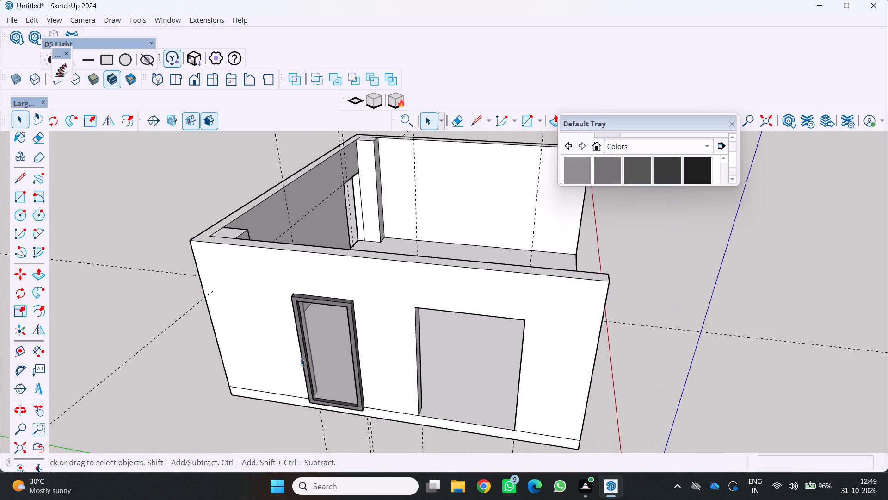
pyautogui.scroll(1, 301, 358)
pyautogui.moveTo(301, 361); pyautogui.dragTo(244, 405, button='middle')
pyautogui.scroll(-2, 234, 402)
pyautogui.moveTo(287, 372); pyautogui.dragTo(218, 415, button='middle')
pyautogui.scroll(-5, 223, 414)
pyautogui.scroll(1, 330, 353)
pyautogui.moveTo(319, 359); pyautogui.dragTo(305, 364, button='middle')
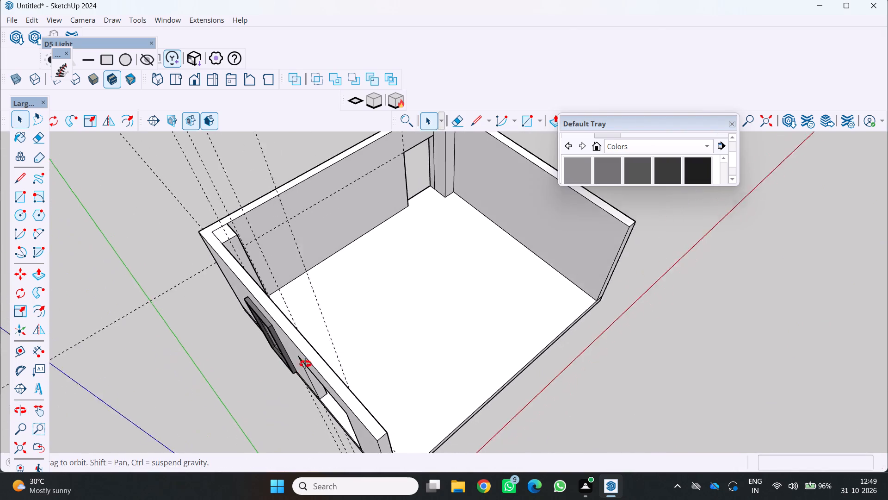
pyautogui.moveTo(305, 364); pyautogui.dragTo(205, 403, button='middle')
pyautogui.scroll(3, 290, 340)
pyautogui.moveTo(271, 339); pyautogui.dragTo(215, 383, button='middle')
pyautogui.scroll(4, 334, 294)
pyautogui.moveTo(303, 287); pyautogui.dragTo(278, 319, button='middle')
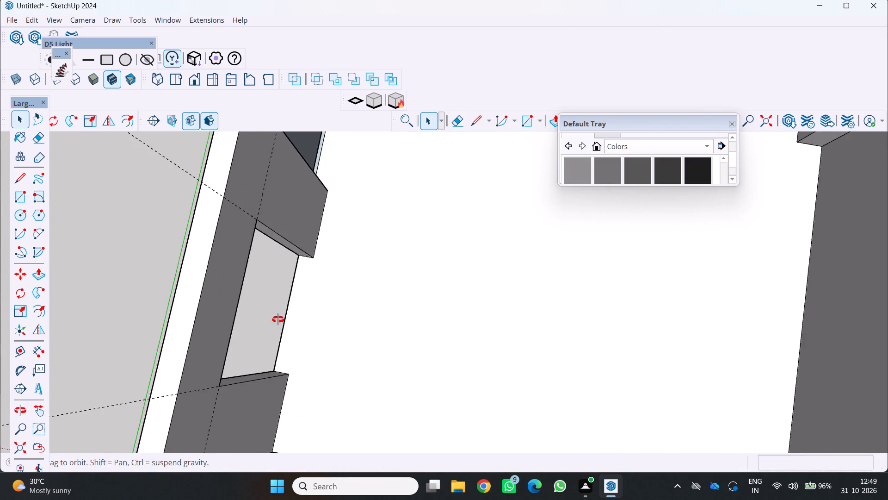
pyautogui.moveTo(278, 319); pyautogui.dragTo(262, 342, button='middle')
pyautogui.scroll(-7, 261, 344)
pyautogui.scroll(2, 303, 254)
pyautogui.moveTo(302, 240); pyautogui.dragTo(294, 188, button='middle')
pyautogui.middleClick(294, 187)
pyautogui.scroll(10, 301, 186)
pyautogui.moveTo(281, 193); pyautogui.dragTo(237, 236, button='middle')
pyautogui.scroll(-9, 238, 237)
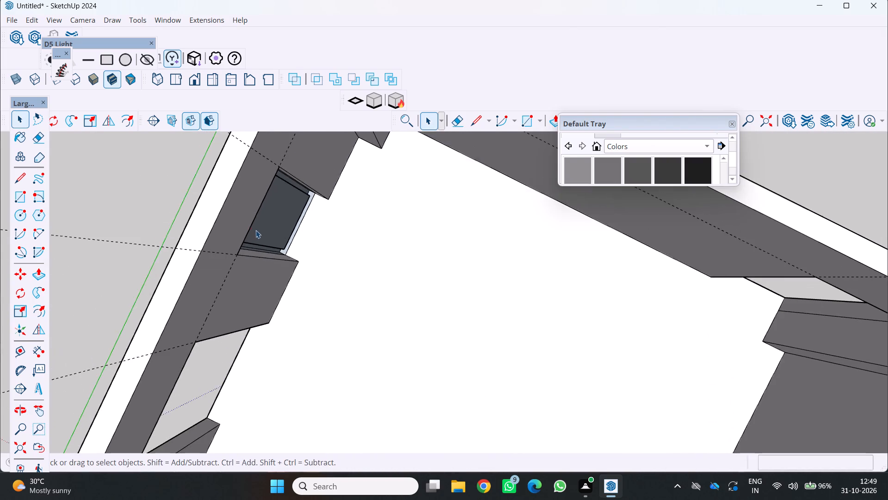
# Examine the whole walled structure from above and all around, ending at the front wall with both openings.
pyautogui.moveTo(256, 231); pyautogui.dragTo(434, 219, button='middle')
pyautogui.scroll(-7, 449, 219)
pyautogui.moveTo(384, 242); pyautogui.dragTo(458, 256, button='middle')
pyautogui.scroll(-2, 369, 251)
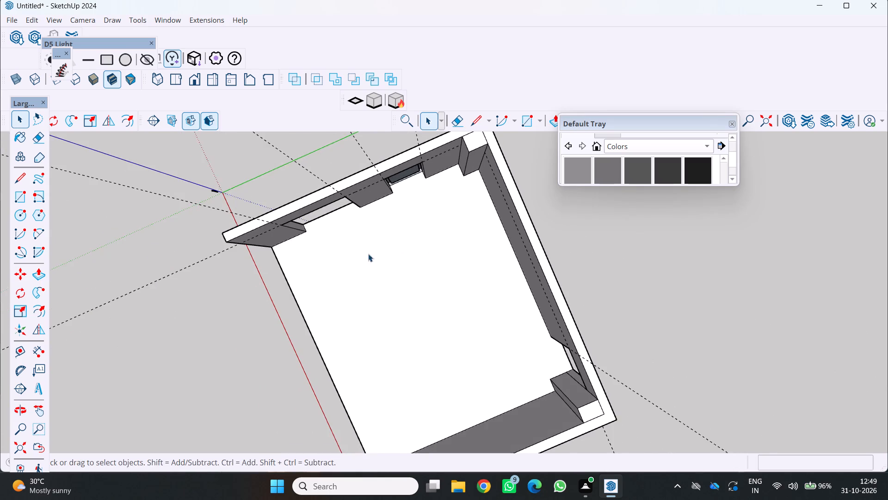
pyautogui.scroll(-2, 368, 254)
pyautogui.moveTo(351, 277); pyautogui.dragTo(439, 223, button='middle')
pyautogui.scroll(-5, 416, 241)
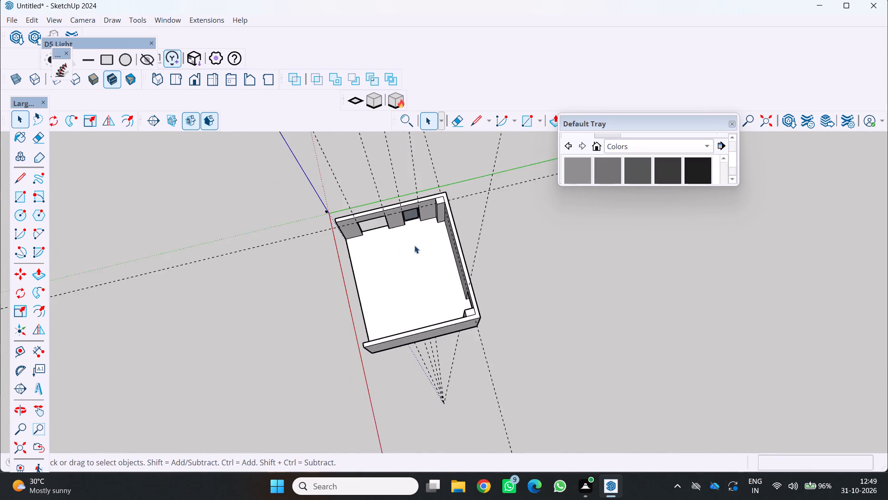
pyautogui.moveTo(423, 258); pyautogui.dragTo(307, 275, button='middle')
pyautogui.scroll(-3, 306, 275)
pyautogui.moveTo(473, 276); pyautogui.dragTo(284, 272, button='middle')
pyautogui.moveTo(444, 274); pyautogui.dragTo(439, 276, button='middle')
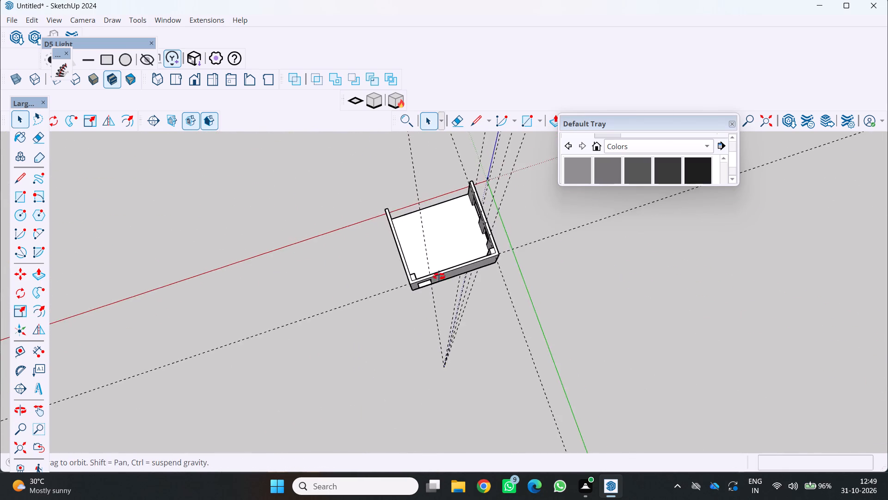
pyautogui.moveTo(439, 276); pyautogui.dragTo(304, 263, button='middle')
pyautogui.scroll(4, 617, 362)
pyautogui.moveTo(609, 336); pyautogui.dragTo(432, 305, button='middle')
pyautogui.scroll(6, 433, 307)
pyautogui.middleClick(430, 302)
pyautogui.moveTo(534, 302); pyautogui.dragTo(480, 256, button='middle')
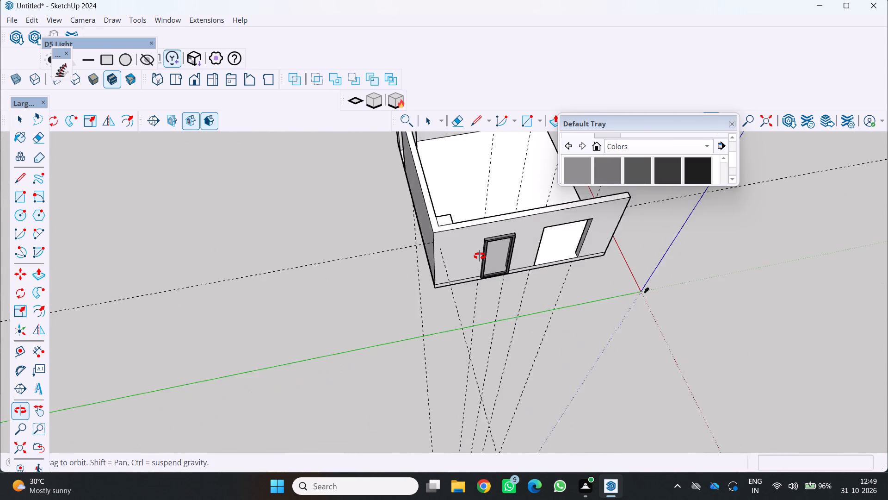
pyautogui.moveTo(480, 256); pyautogui.dragTo(474, 253, button='middle')
pyautogui.scroll(4, 530, 274)
pyautogui.moveTo(547, 274); pyautogui.dragTo(468, 255, button='middle')
pyautogui.scroll(1, 478, 257)
pyautogui.scroll(3, 686, 317)
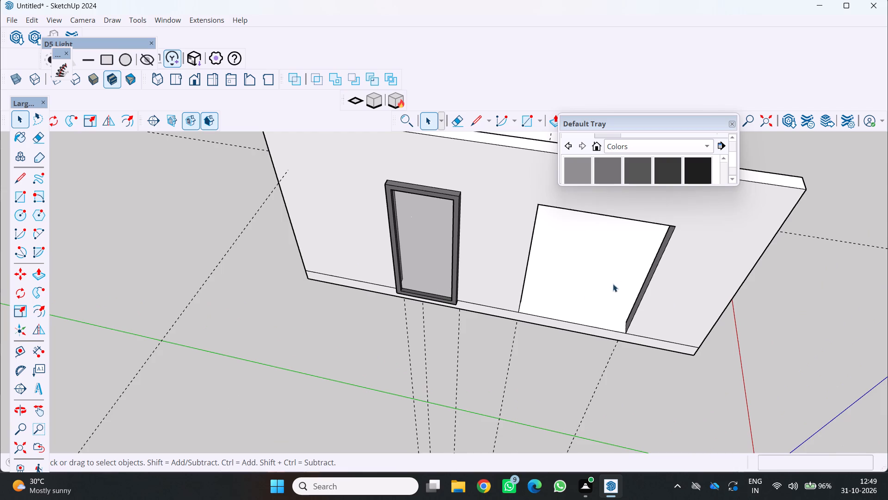
pyautogui.scroll(-4, 611, 308)
pyautogui.moveTo(592, 313); pyautogui.dragTo(579, 230, button='middle')
pyautogui.scroll(1, 585, 236)
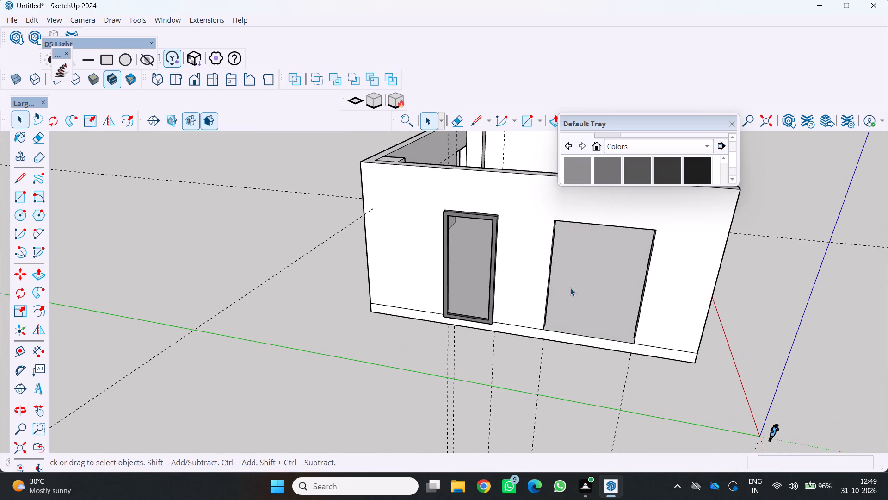
# Draw a rectangle of about 39.8' by 30' filling the wide opening in the front wall, down to the plinth line.
pyautogui.press('r')
pyautogui.scroll(5, 546, 221)
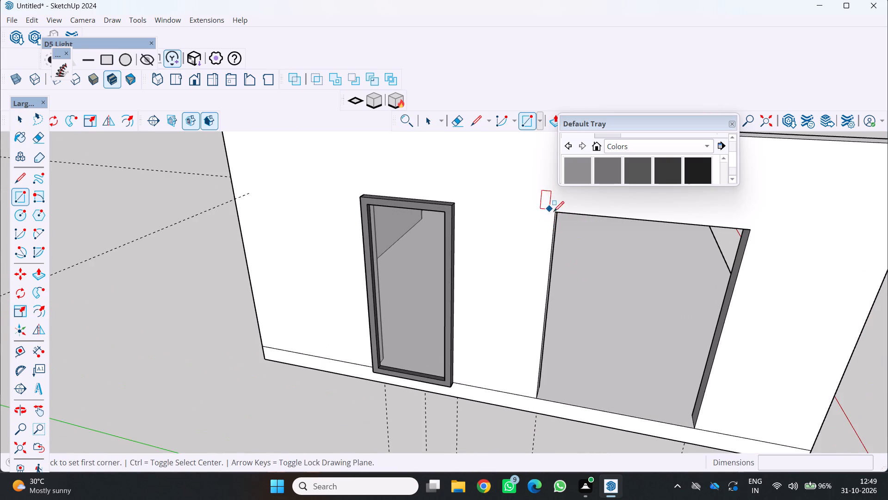
pyautogui.click(554, 212)
pyautogui.scroll(-4, 577, 262)
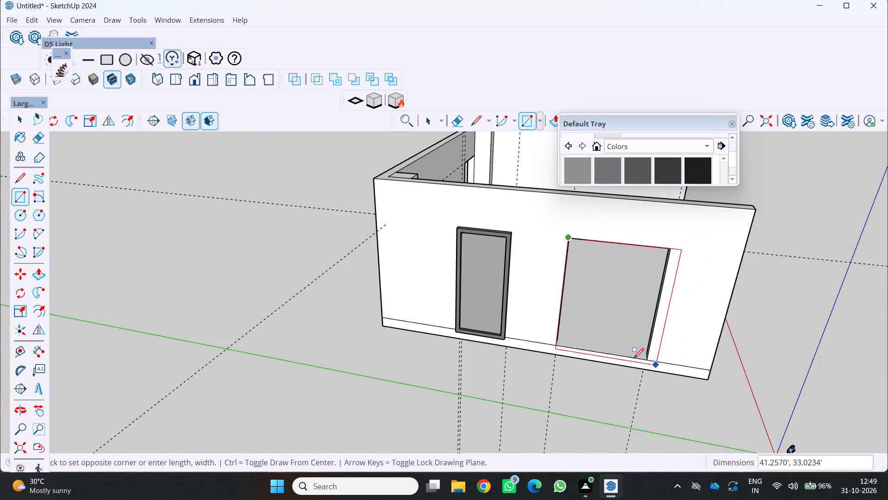
pyautogui.scroll(5, 652, 363)
pyautogui.click(645, 359)
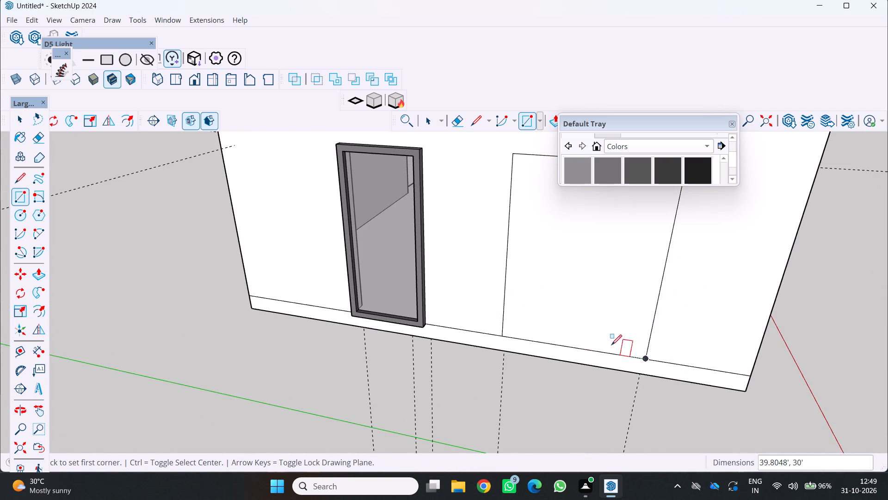
# Offset the edges of the wide opening's new face inward by about 1.66' to outline a frame.
pyautogui.scroll(-5, 608, 342)
pyautogui.press('f')
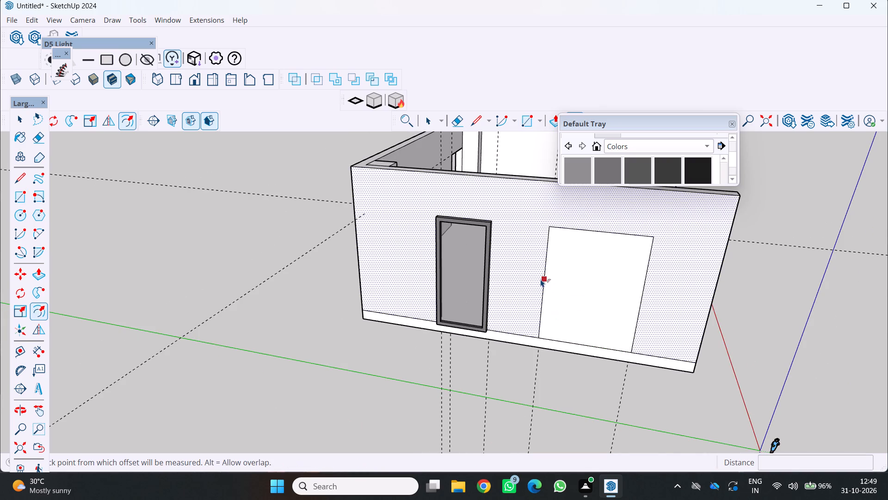
pyautogui.click(546, 304)
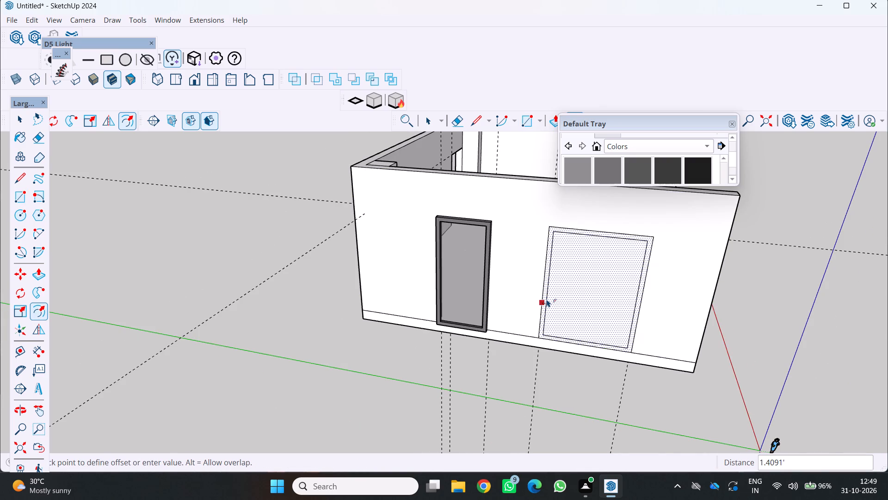
pyautogui.scroll(1, 550, 300)
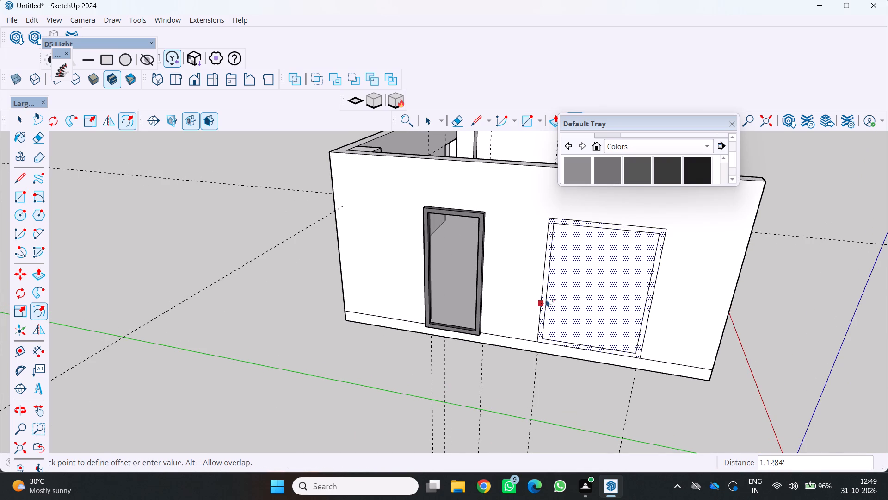
pyautogui.click(548, 299)
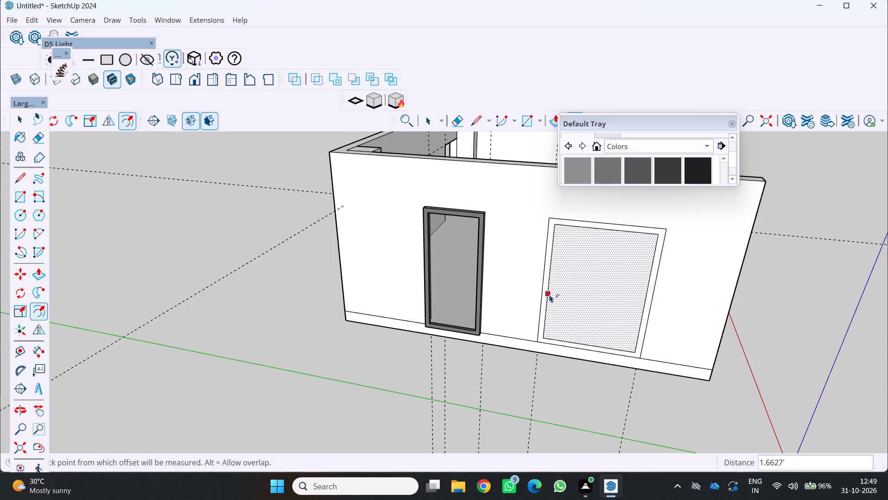
# Push/Pull the frame border around the wide opening outward from the wall by about 3.08'.
pyautogui.press('p')
pyautogui.scroll(2, 565, 225)
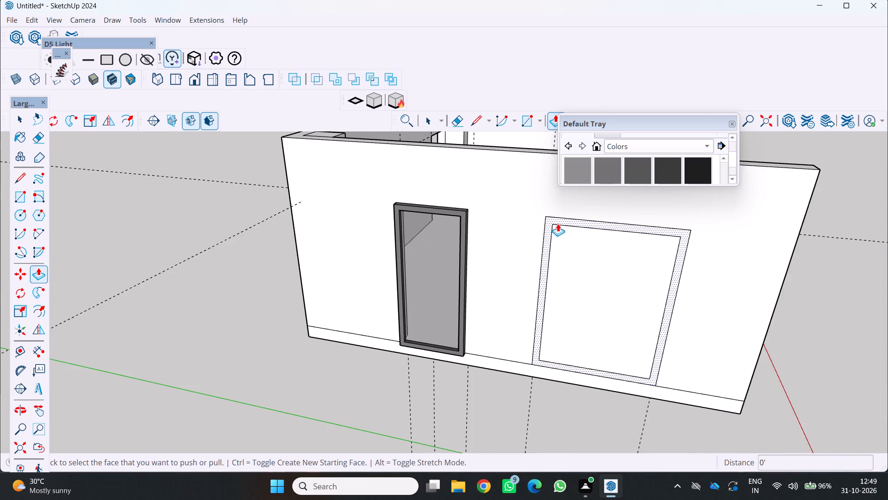
pyautogui.moveTo(555, 223); pyautogui.dragTo(568, 252, button='middle')
pyautogui.middleClick(568, 252)
pyautogui.scroll(2, 562, 228)
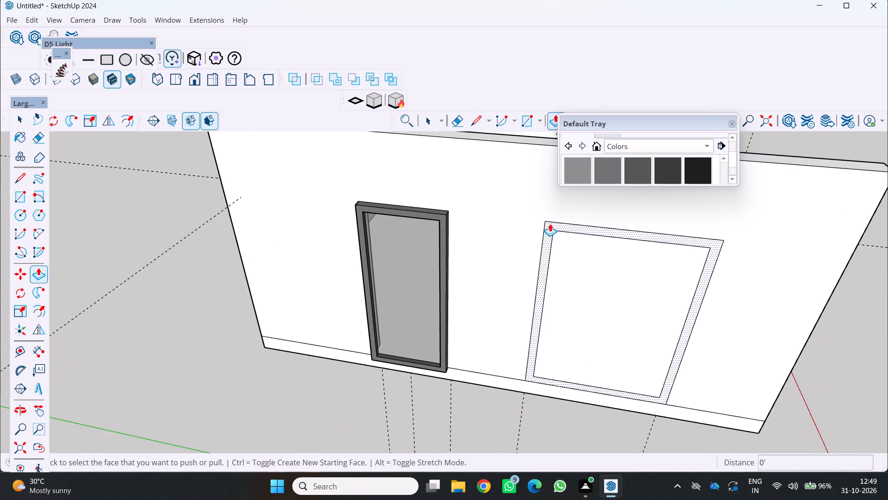
pyautogui.click(550, 224)
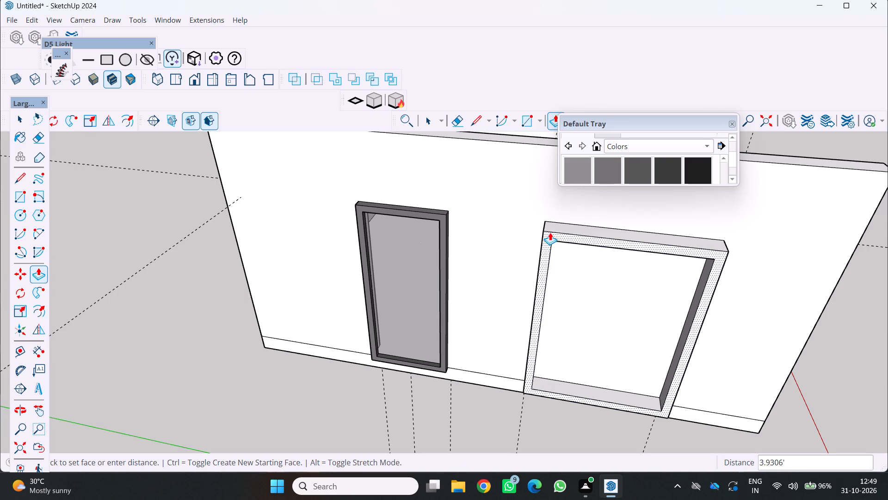
pyautogui.click(549, 231)
# Push/Pull the panel inside the wide opening's frame by about 0.46'.
pyautogui.scroll(-3, 552, 274)
pyautogui.moveTo(544, 280); pyautogui.dragTo(524, 236, button='middle')
pyautogui.middleClick(523, 236)
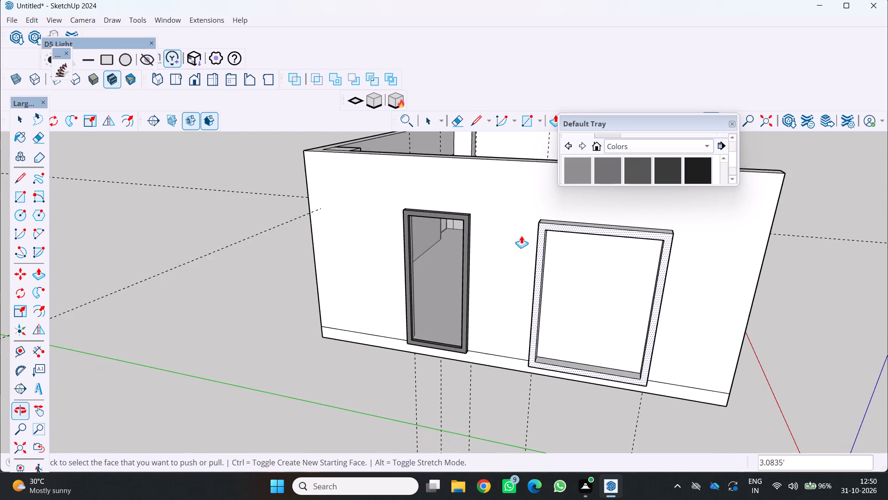
pyautogui.scroll(-1, 634, 305)
pyautogui.moveTo(633, 307); pyautogui.dragTo(549, 278, button='middle')
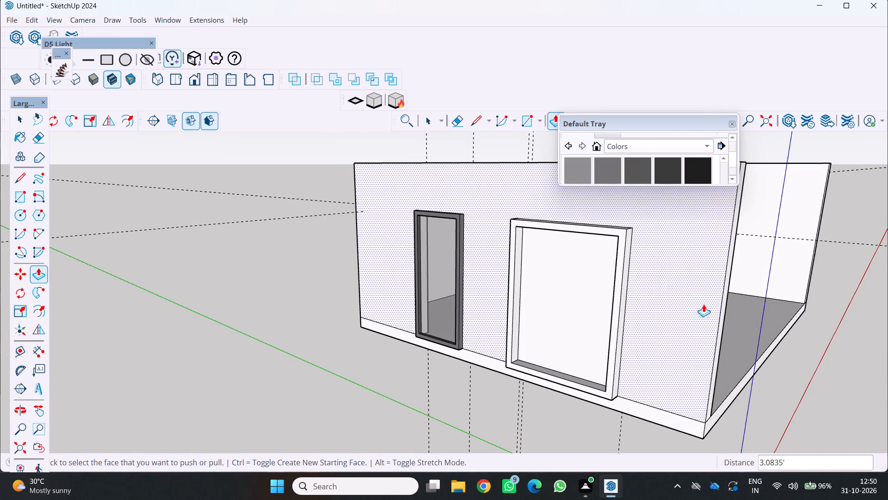
pyautogui.scroll(-2, 635, 265)
pyautogui.moveTo(636, 269); pyautogui.dragTo(672, 269, button='middle')
pyautogui.middleClick(672, 269)
pyautogui.scroll(1, 671, 268)
pyautogui.scroll(-2, 596, 273)
pyautogui.scroll(2, 581, 281)
pyautogui.click(565, 270)
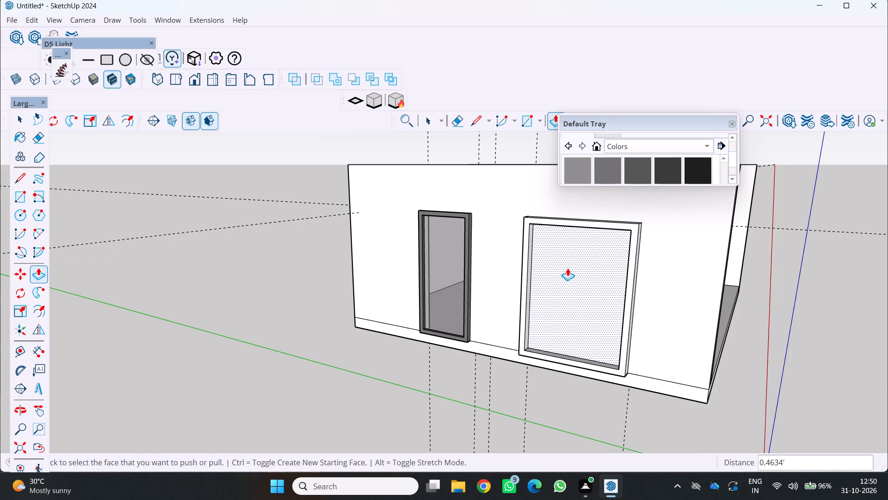
# Examine the wide opening's projecting frame and inner panel from above and in front of the wall.
pyautogui.scroll(-1, 567, 268)
pyautogui.moveTo(572, 271); pyautogui.dragTo(621, 294, button='middle')
pyautogui.middleClick(623, 294)
pyautogui.scroll(-3, 624, 295)
pyautogui.moveTo(573, 300); pyautogui.dragTo(542, 327, button='middle')
pyautogui.middleClick(542, 327)
pyautogui.scroll(3, 576, 296)
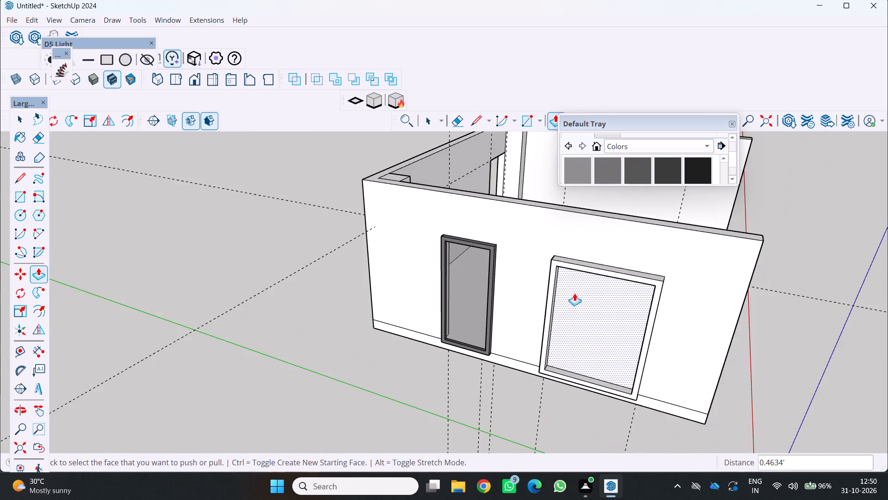
pyautogui.moveTo(575, 293); pyautogui.dragTo(636, 264, button='middle')
pyautogui.scroll(1, 635, 264)
pyautogui.middleClick(636, 264)
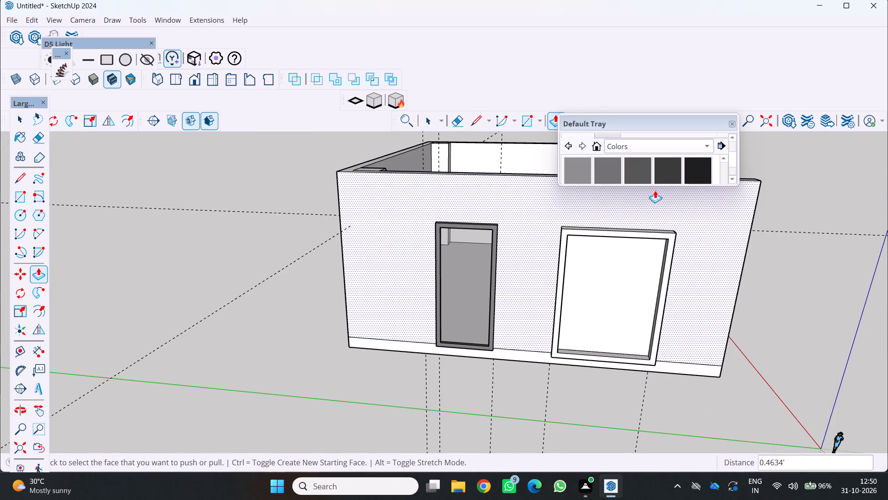
pyautogui.scroll(-1, 618, 197)
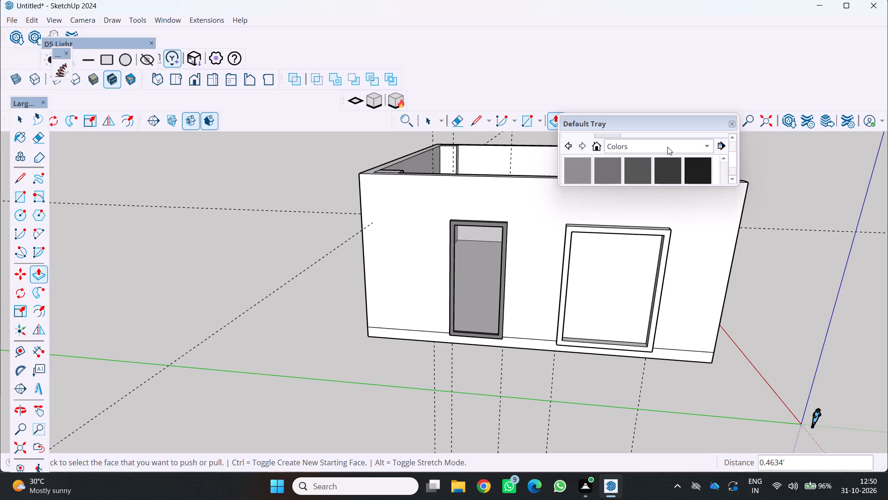
# Paint the panel inside the wide frame with the translucent grey glass from the Glass and Mirrors materials.
pyautogui.click(667, 146)
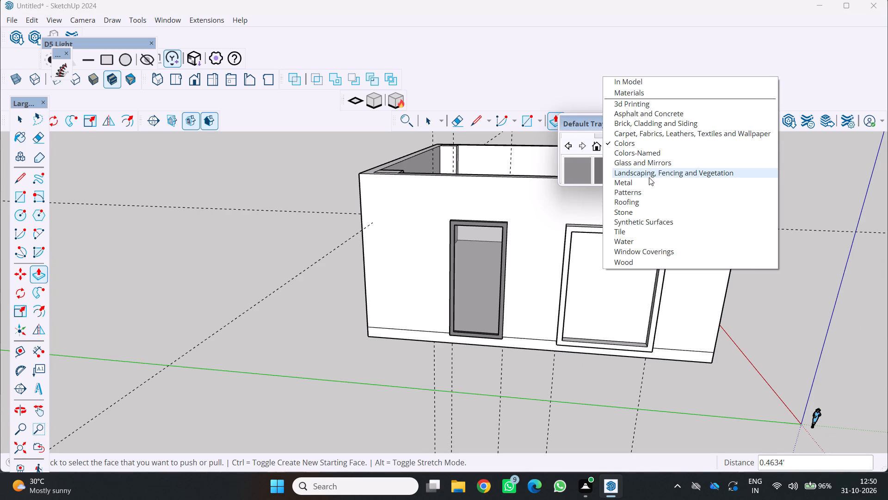
pyautogui.click(650, 162)
pyautogui.scroll(-5, 644, 169)
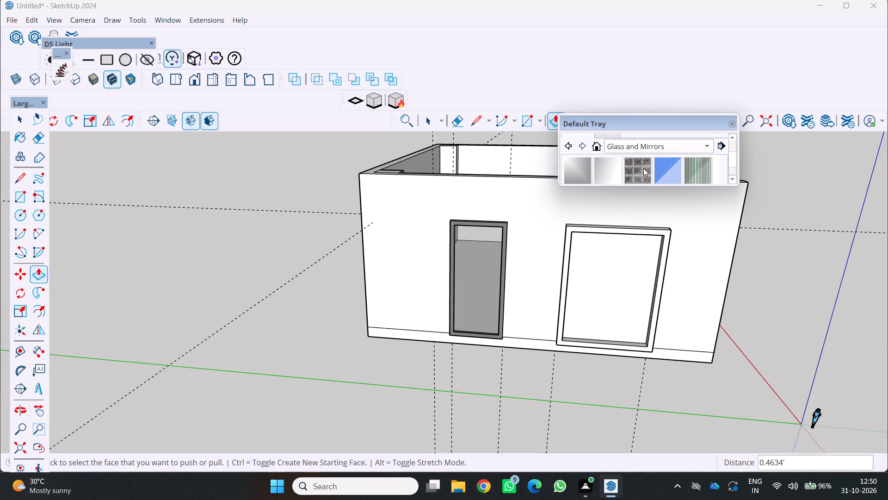
pyautogui.scroll(-1, 643, 168)
pyautogui.click(730, 158)
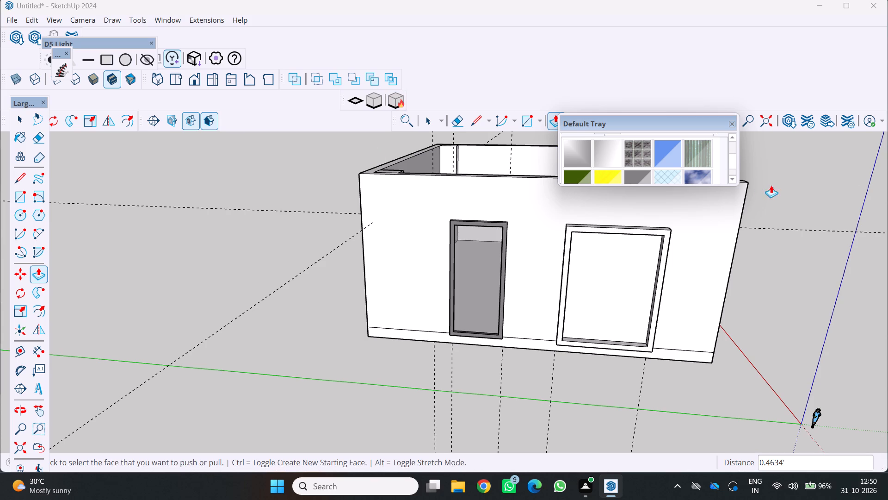
pyautogui.moveTo(734, 162); pyautogui.dragTo(734, 166)
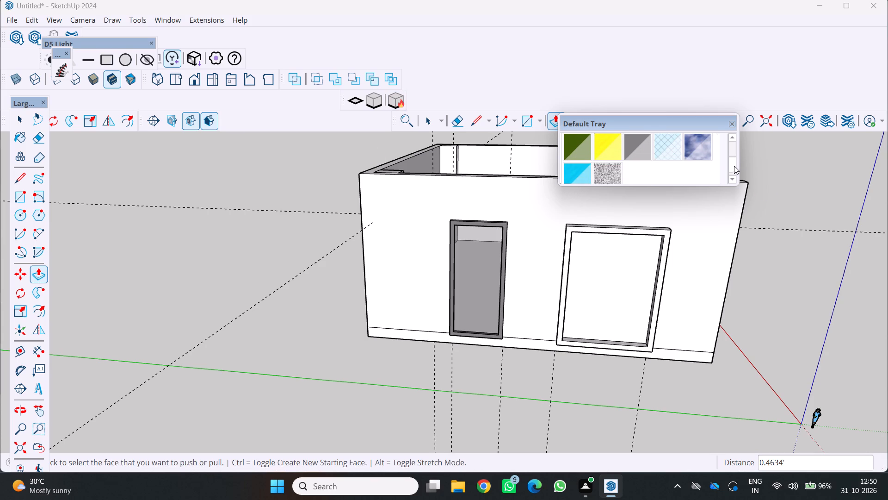
pyautogui.moveTo(734, 166); pyautogui.dragTo(726, 161)
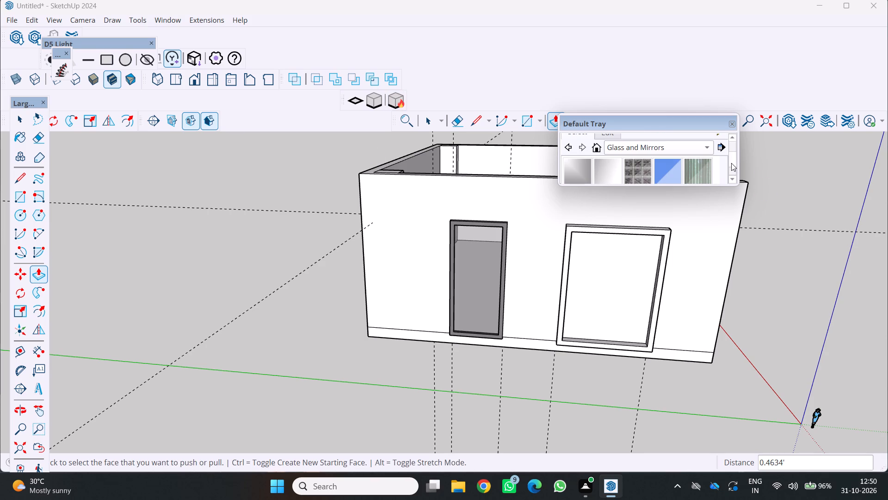
pyautogui.moveTo(731, 163); pyautogui.dragTo(732, 169)
pyautogui.click(638, 145)
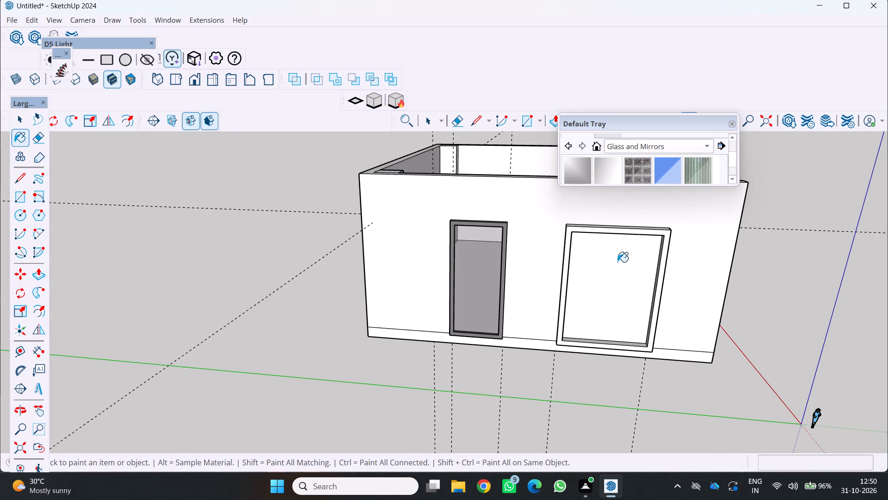
pyautogui.click(612, 265)
# Paint the front face of the wide opening's frame with the medium grey from the Colors collection.
pyautogui.moveTo(614, 255); pyautogui.dragTo(578, 206, button='middle')
pyautogui.middleClick(578, 206)
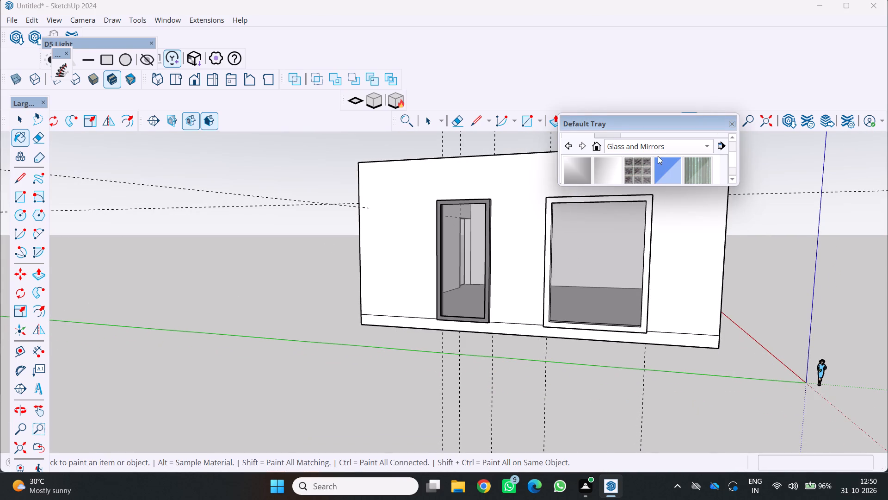
pyautogui.click(650, 148)
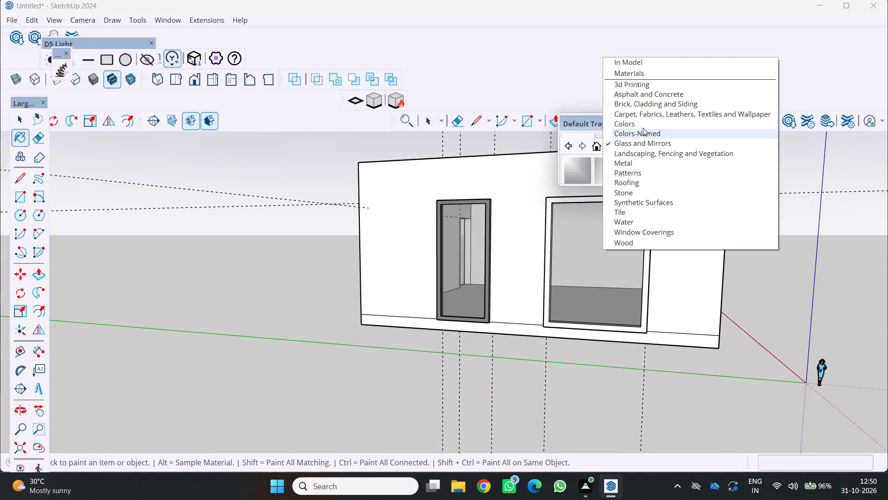
pyautogui.click(641, 125)
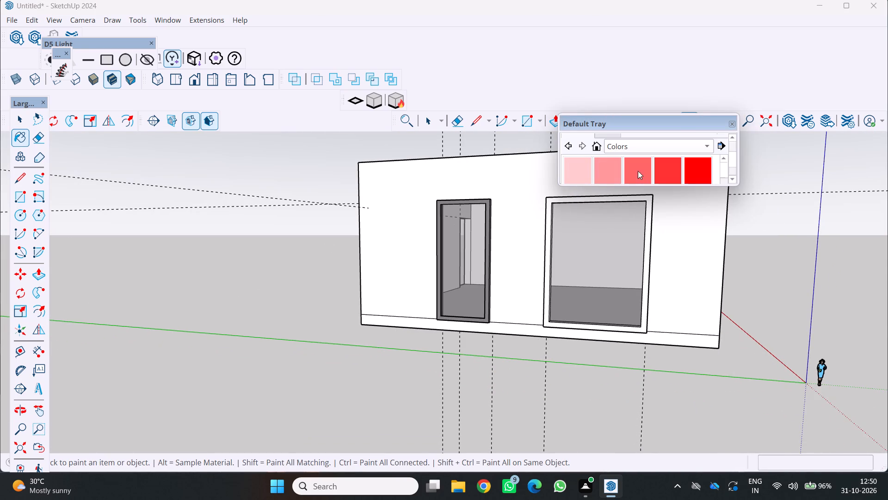
pyautogui.scroll(-16, 638, 171)
pyautogui.scroll(-5, 603, 172)
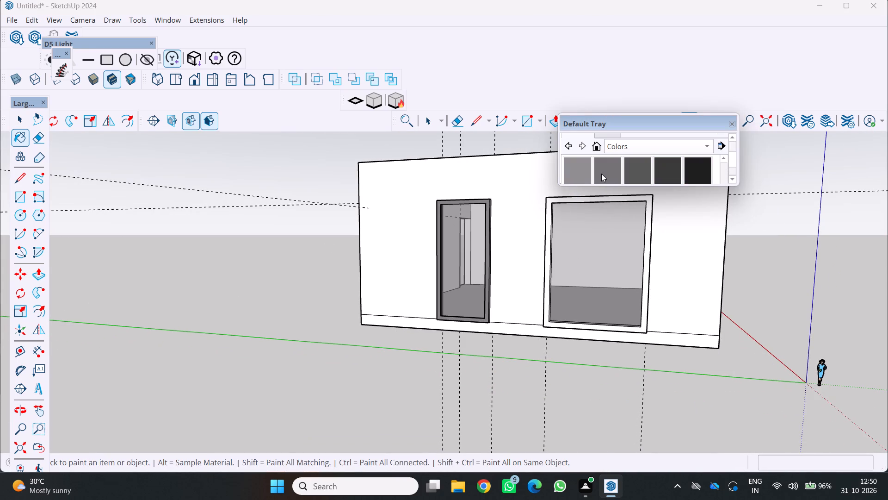
pyautogui.scroll(-1, 539, 177)
pyautogui.scroll(-1, 591, 173)
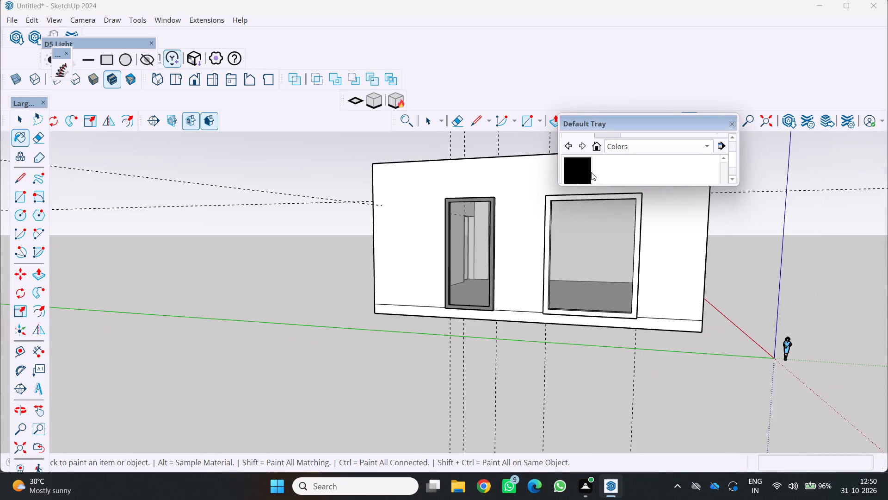
pyautogui.scroll(2, 619, 166)
pyautogui.scroll(-1, 603, 168)
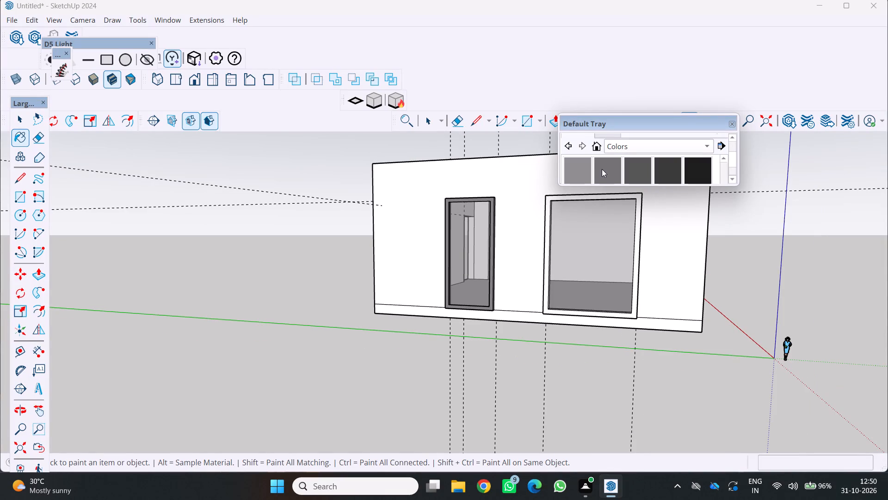
pyautogui.click(611, 169)
pyautogui.scroll(5, 578, 203)
pyautogui.moveTo(570, 210); pyautogui.dragTo(591, 249, button='middle')
pyautogui.click(564, 202)
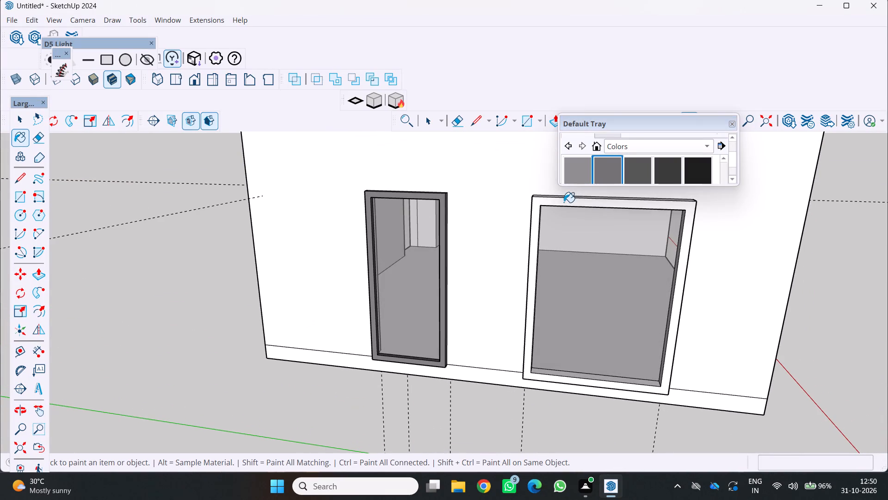
# Paint the upper outer face of the wide frame's head with the same medium grey.
pyautogui.scroll(1, 562, 220)
pyautogui.moveTo(562, 220); pyautogui.dragTo(563, 289, button='middle')
pyautogui.middleClick(563, 287)
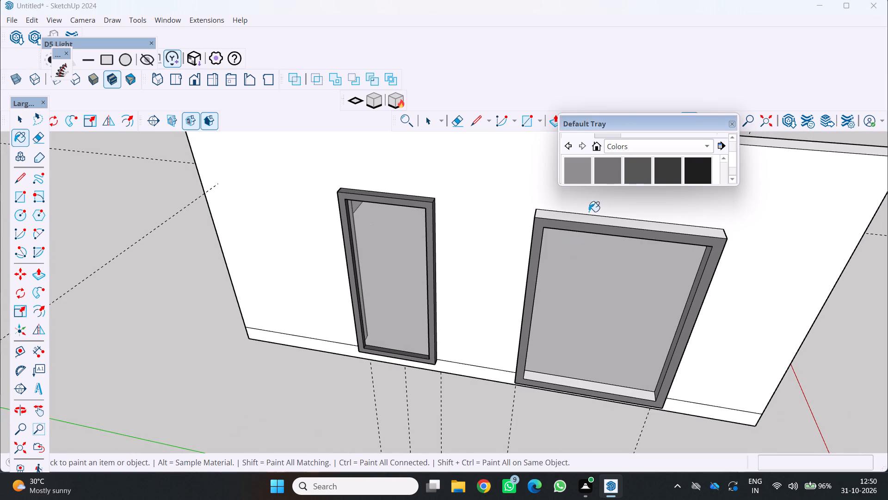
pyautogui.scroll(2, 570, 224)
pyautogui.click(575, 214)
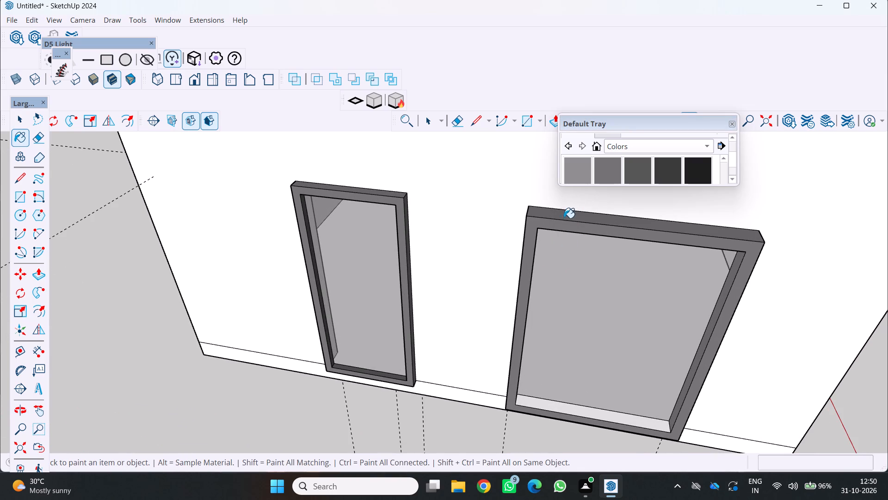
# Paint the inner sill face of the wide opening's frame with the medium grey from the Colors collection.
pyautogui.scroll(-5, 564, 214)
pyautogui.scroll(-3, 566, 169)
pyautogui.scroll(-1, 535, 265)
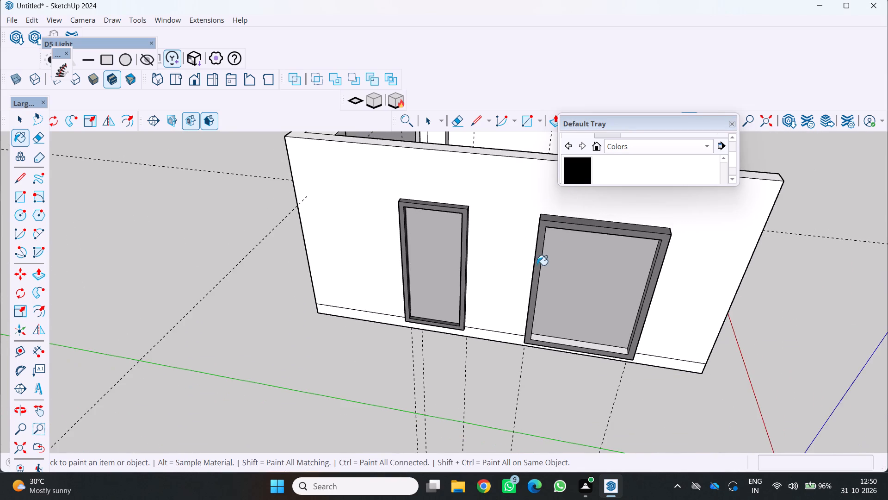
pyautogui.moveTo(538, 266); pyautogui.dragTo(538, 258, button='middle')
pyautogui.middleClick(537, 258)
pyautogui.scroll(7, 574, 183)
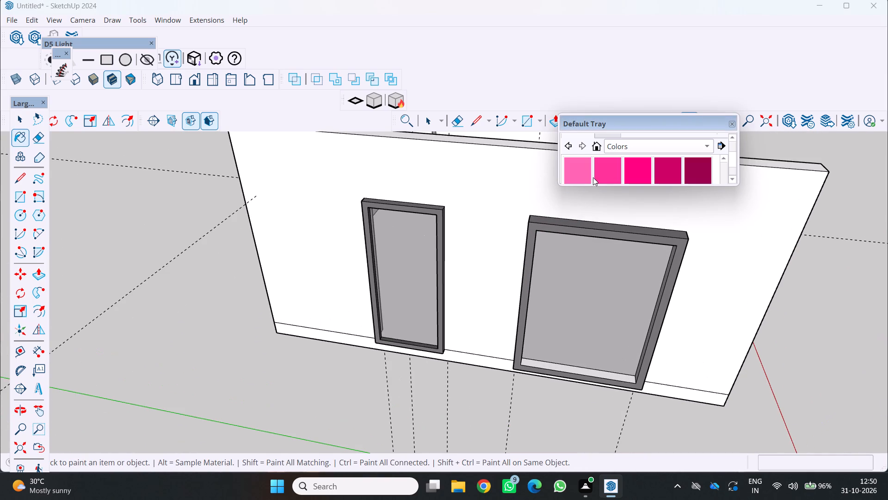
pyautogui.scroll(-4, 592, 184)
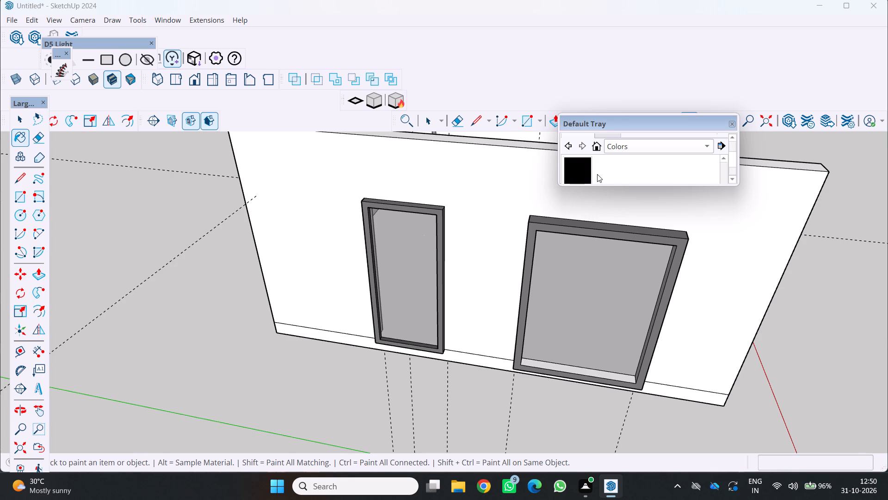
pyautogui.scroll(1, 596, 172)
pyautogui.click(599, 170)
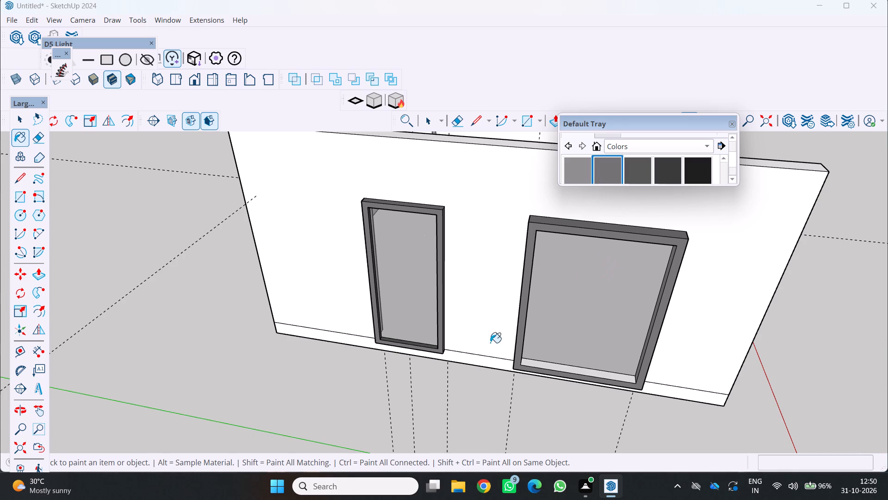
pyautogui.scroll(7, 543, 375)
pyautogui.click(532, 361)
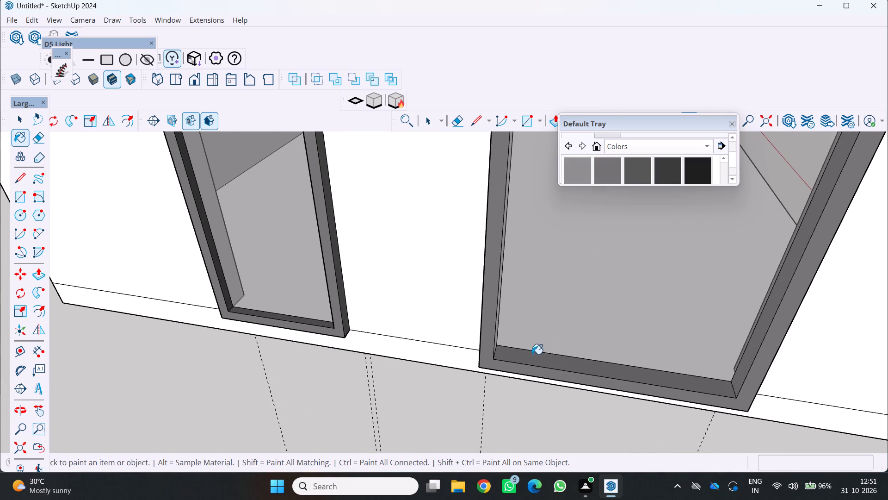
# Paint the wide frame's inner jamb nearest the narrow opening and its outer side face farthest from that opening with the same medium grey.
pyautogui.scroll(-10, 532, 354)
pyautogui.moveTo(614, 335); pyautogui.dragTo(491, 297, button='middle')
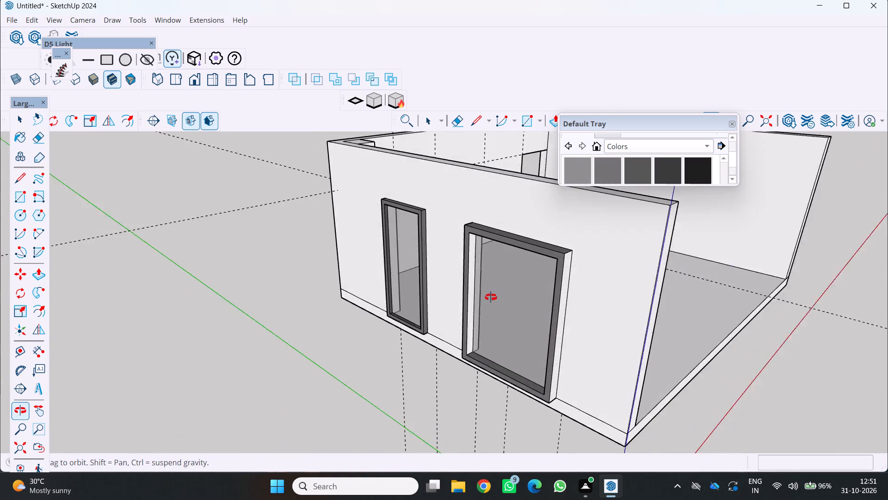
pyautogui.moveTo(491, 297); pyautogui.dragTo(462, 287, button='middle')
pyautogui.scroll(8, 450, 276)
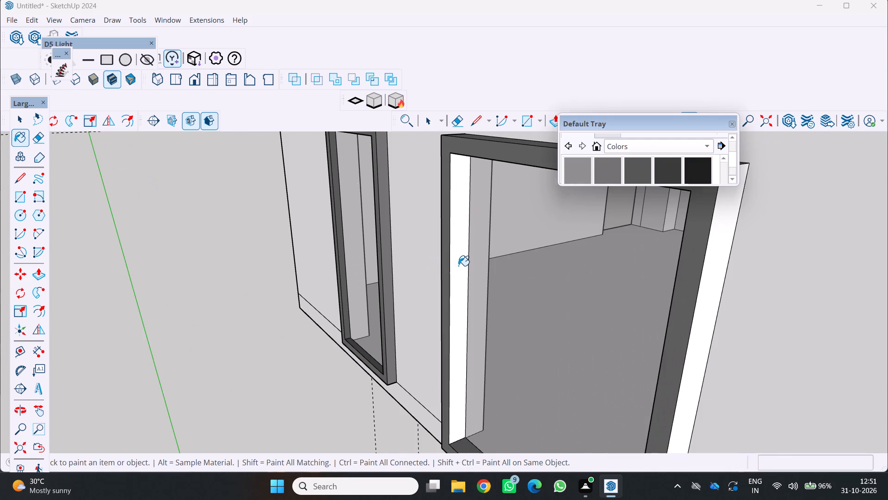
pyautogui.click(458, 266)
pyautogui.scroll(-9, 459, 269)
pyautogui.scroll(7, 566, 308)
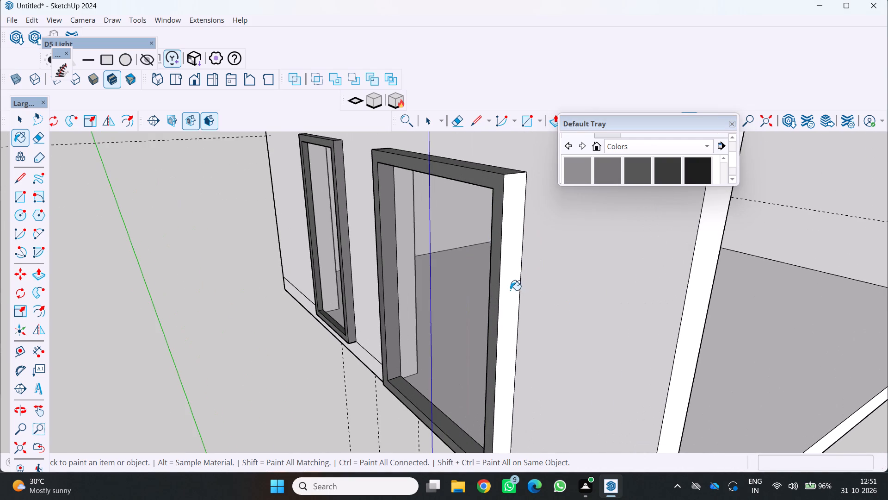
pyautogui.click(510, 292)
# Examine the walled structure from inside and around its outer walls, as far as the side wall with the doorway.
pyautogui.scroll(-17, 510, 293)
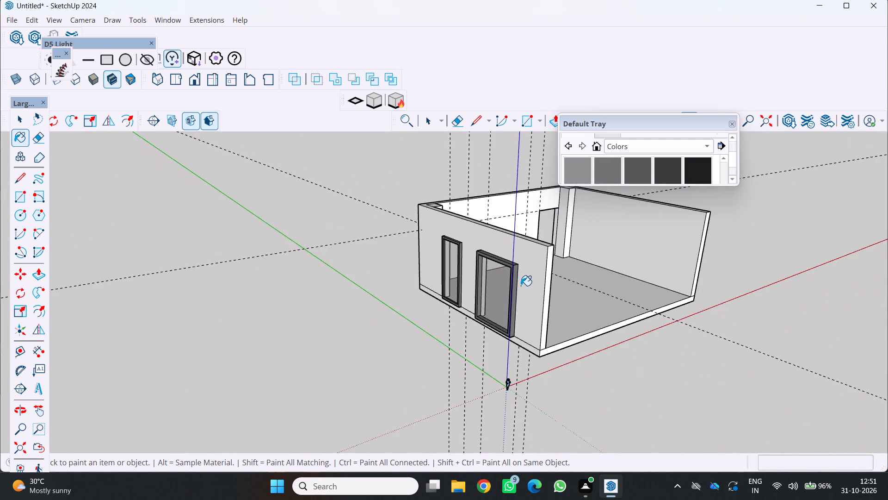
pyautogui.moveTo(519, 292); pyautogui.dragTo(430, 349, button='middle')
pyautogui.scroll(3, 525, 311)
pyautogui.moveTo(516, 308); pyautogui.dragTo(414, 330, button='middle')
pyautogui.scroll(1, 471, 323)
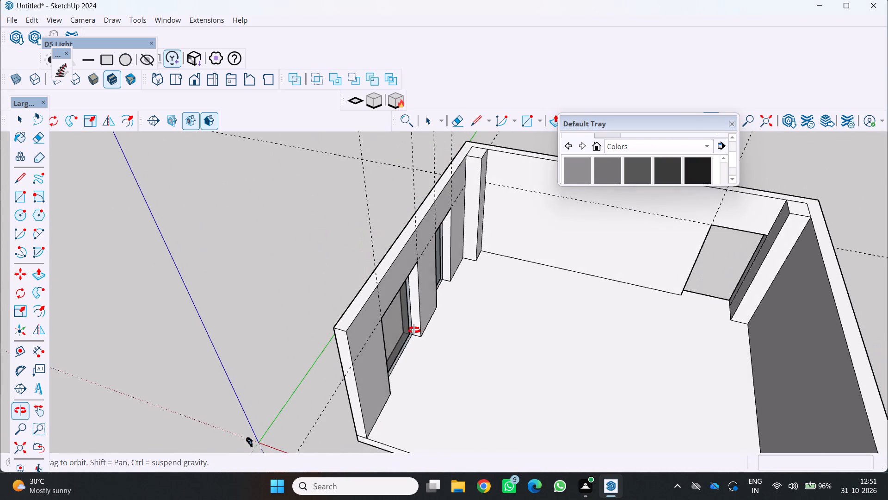
pyautogui.moveTo(414, 330); pyautogui.dragTo(411, 326, button='middle')
pyautogui.middleClick(411, 326)
pyautogui.middleClick(409, 327)
pyautogui.scroll(6, 408, 338)
pyautogui.scroll(-4, 411, 341)
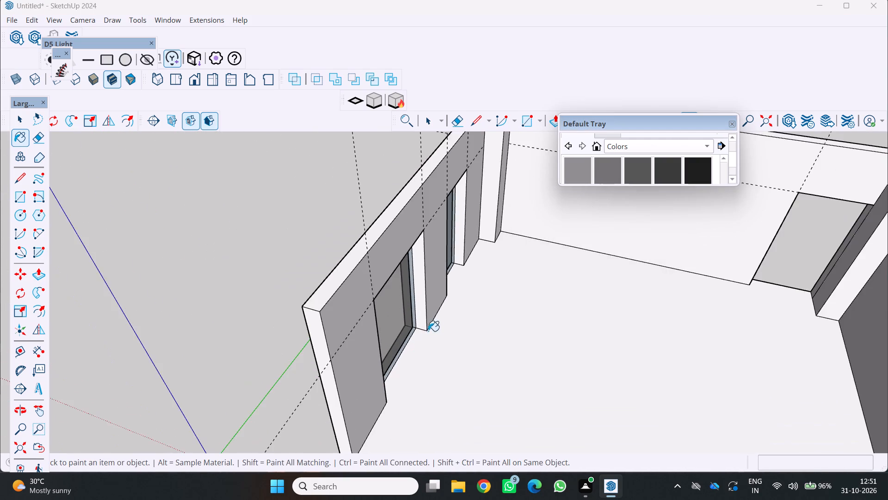
pyautogui.scroll(-5, 428, 331)
pyautogui.scroll(-5, 514, 312)
pyautogui.moveTo(533, 329); pyautogui.dragTo(574, 336, button='middle')
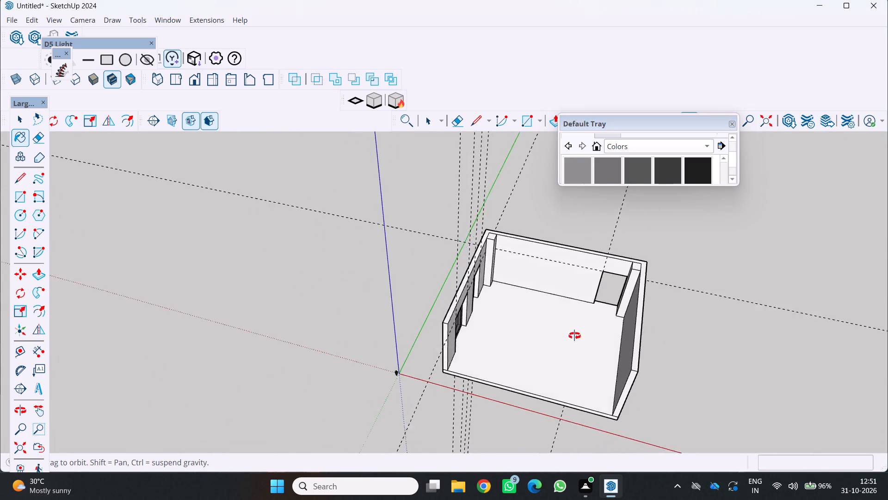
pyautogui.moveTo(574, 336); pyautogui.dragTo(622, 324, button='middle')
pyautogui.scroll(2, 571, 318)
pyautogui.moveTo(555, 325); pyautogui.dragTo(615, 343, button='middle')
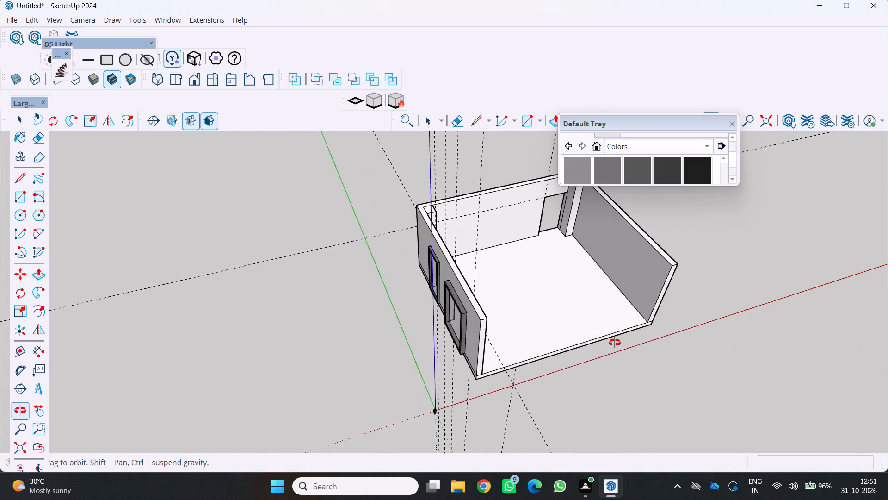
pyautogui.moveTo(615, 343); pyautogui.dragTo(770, 330, button='middle')
pyautogui.scroll(-5, 753, 330)
pyautogui.scroll(2, 488, 345)
pyautogui.moveTo(482, 337); pyautogui.dragTo(677, 331, button='middle')
pyautogui.scroll(1, 510, 344)
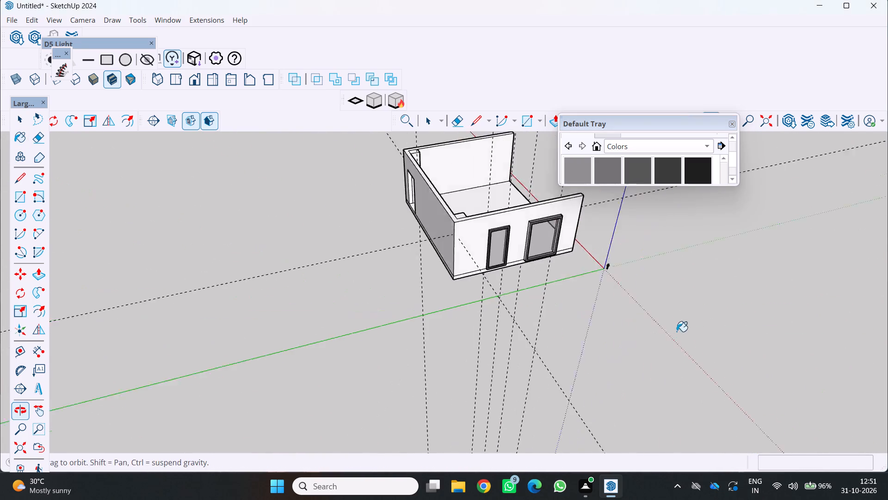
pyautogui.moveTo(677, 331); pyautogui.dragTo(674, 334, button='middle')
pyautogui.moveTo(517, 323); pyautogui.dragTo(706, 311, button='middle')
pyautogui.moveTo(395, 312); pyautogui.dragTo(572, 284, button='middle')
pyautogui.scroll(3, 414, 305)
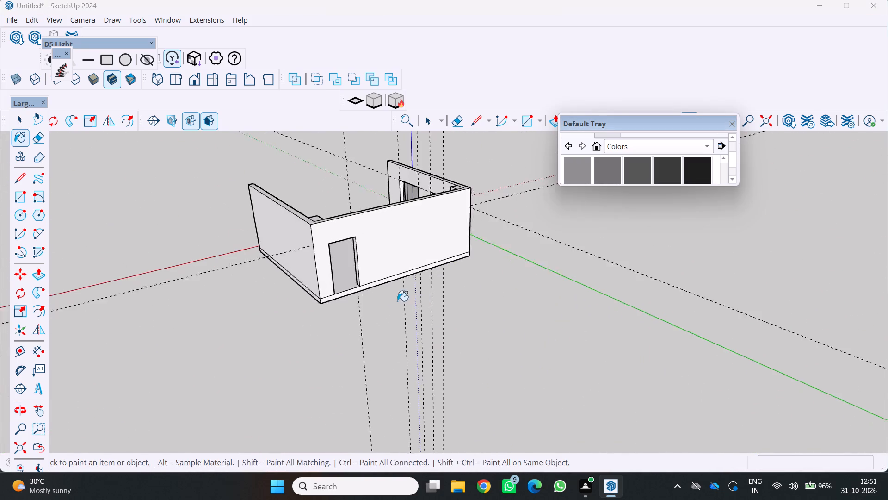
# Draw a rectangle about 20' by 37.84' corner to corner over the doorway opening in the side wall.
pyautogui.moveTo(399, 300); pyautogui.dragTo(328, 306, button='middle')
pyautogui.scroll(1, 400, 301)
pyautogui.scroll(7, 300, 266)
pyautogui.scroll(1, 285, 224)
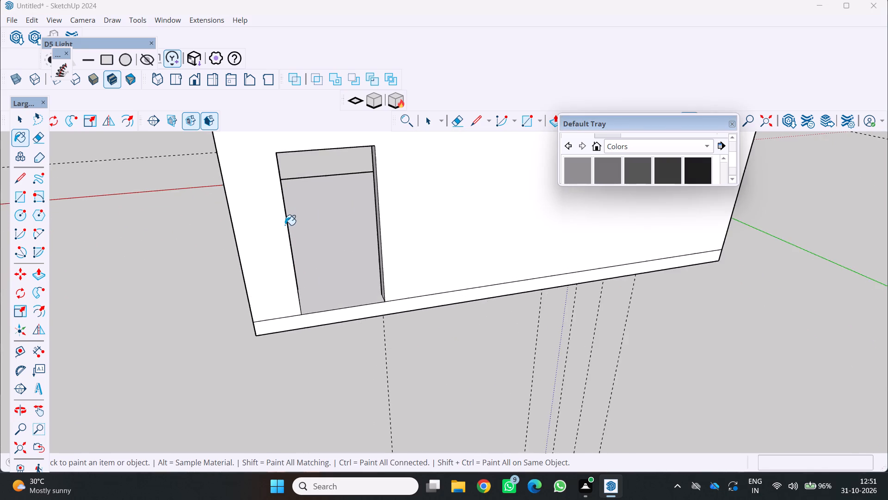
pyautogui.scroll(2, 285, 225)
pyautogui.moveTo(300, 220); pyautogui.dragTo(255, 286, button='middle')
pyautogui.scroll(-4, 255, 286)
pyautogui.moveTo(261, 257); pyautogui.dragTo(279, 220, button='middle')
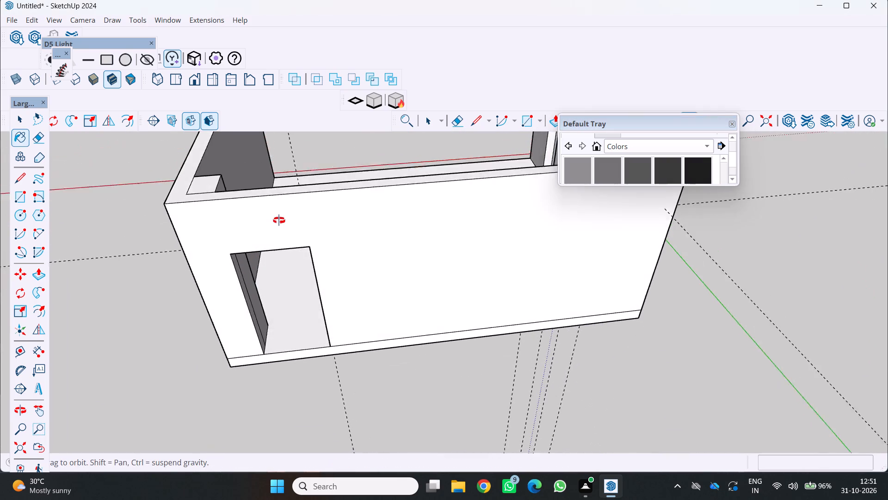
pyautogui.moveTo(279, 220); pyautogui.dragTo(286, 202, button='middle')
pyautogui.press('r')
pyautogui.scroll(4, 260, 253)
pyautogui.click(224, 228)
pyautogui.scroll(-5, 292, 327)
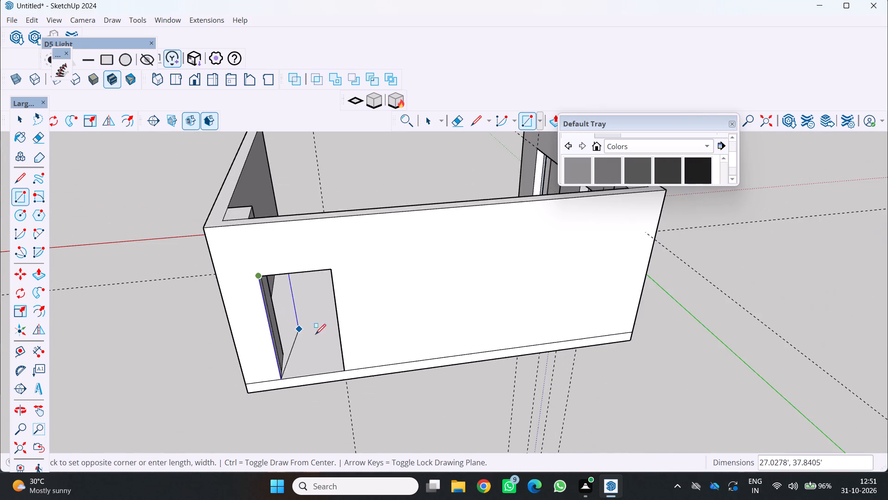
pyautogui.scroll(7, 346, 365)
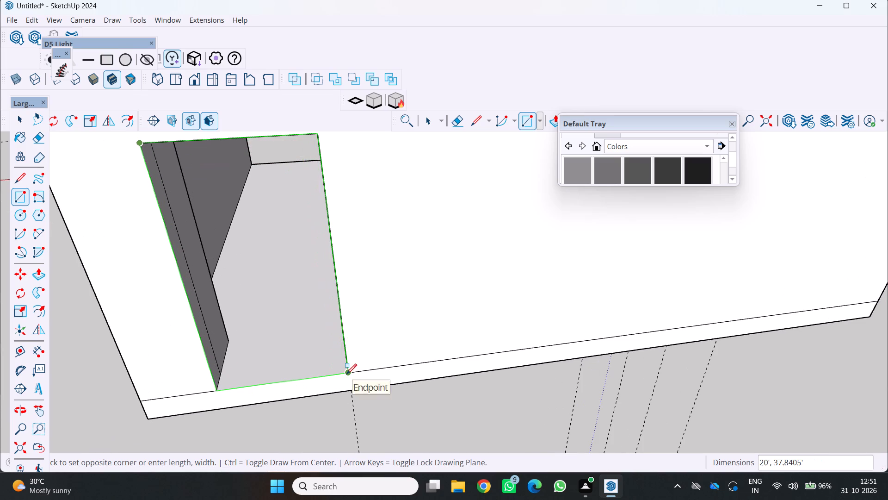
pyautogui.click(346, 374)
# Offset the doorway rectangle's edges inward to form a narrow frame border.
pyautogui.scroll(-5, 233, 293)
pyautogui.press('f')
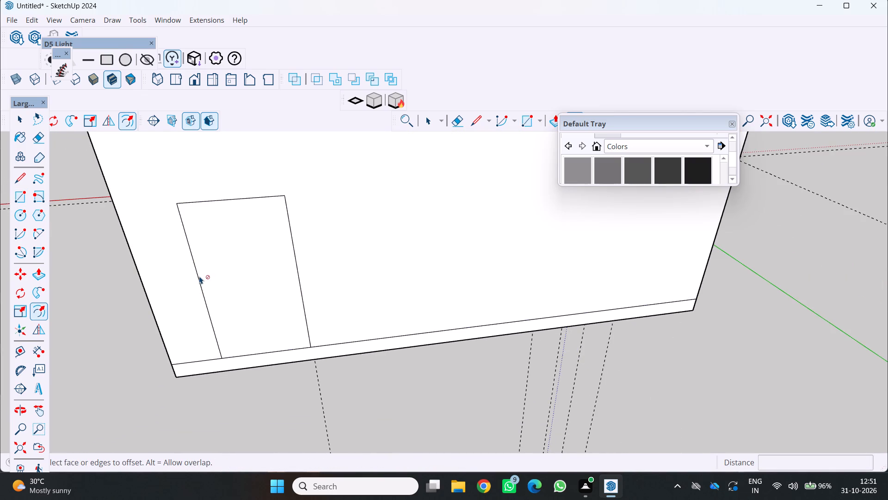
pyautogui.moveTo(205, 260); pyautogui.dragTo(213, 259)
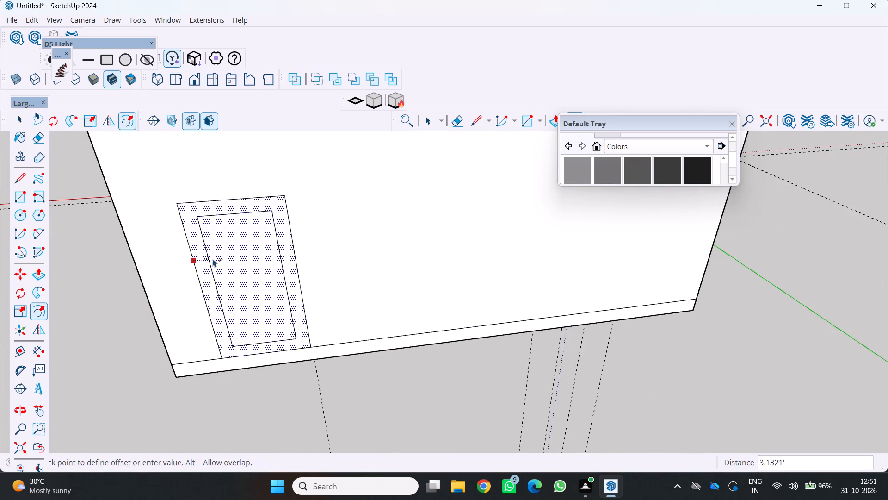
pyautogui.moveTo(213, 259); pyautogui.dragTo(200, 257)
# Push/Pull the doorway's frame border outward about 1.9' from the side wall.
pyautogui.press('p')
pyautogui.scroll(3, 278, 225)
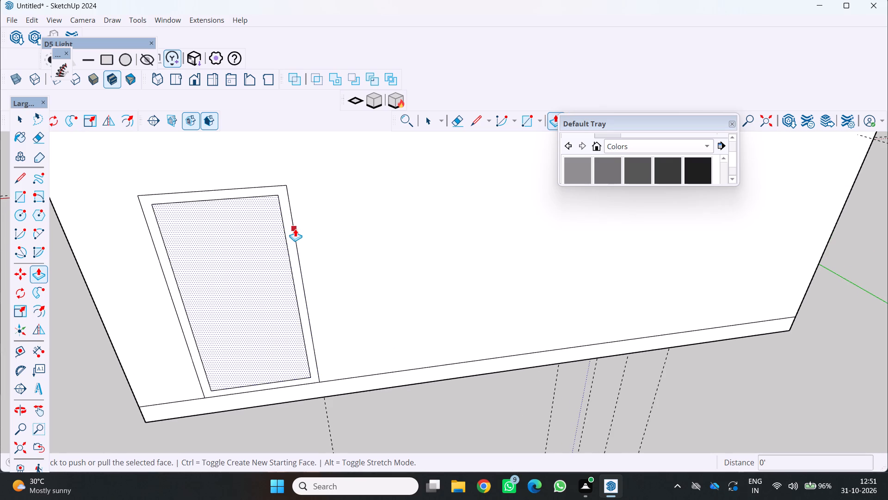
pyautogui.press('Escape')
pyautogui.click(290, 227)
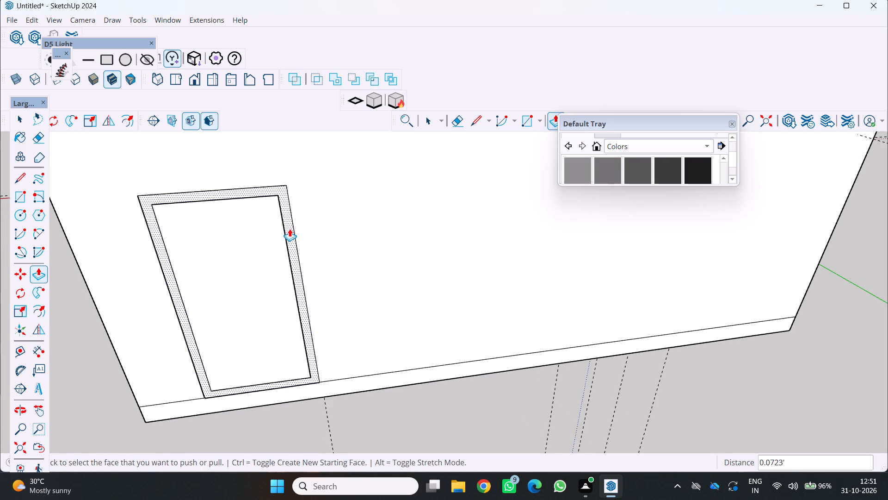
pyautogui.press('Escape')
pyautogui.press('`')
pyautogui.press('Escape')
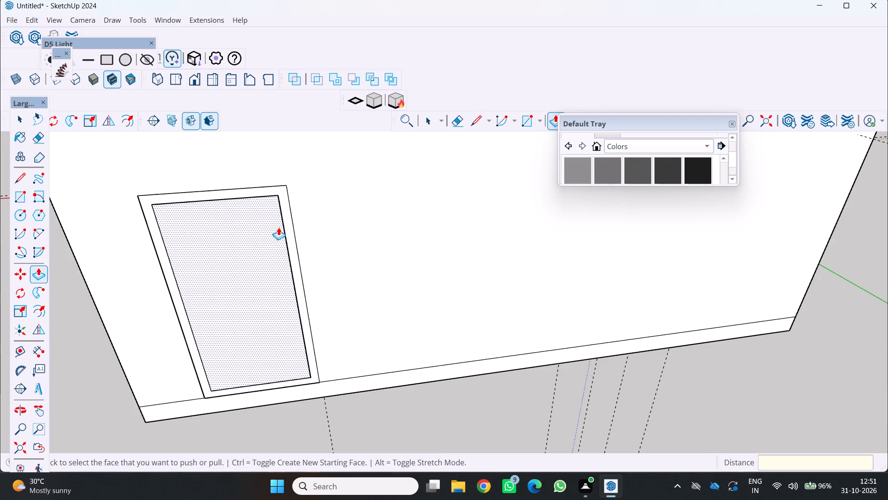
pyautogui.moveTo(290, 226); pyautogui.dragTo(292, 232)
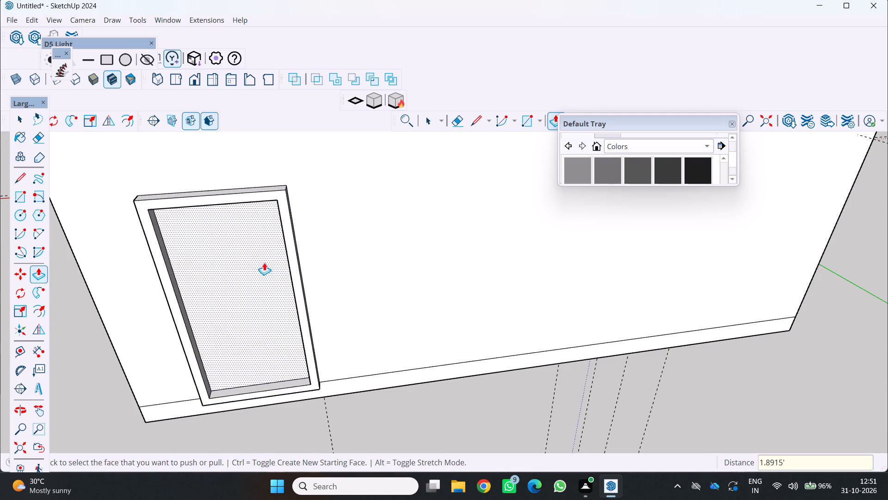
# Examine the doorway's projecting frame and inner panel from several angles outside the side wall.
pyautogui.scroll(-1, 264, 263)
pyautogui.moveTo(265, 267); pyautogui.dragTo(282, 211, button='middle')
pyautogui.scroll(-2, 247, 230)
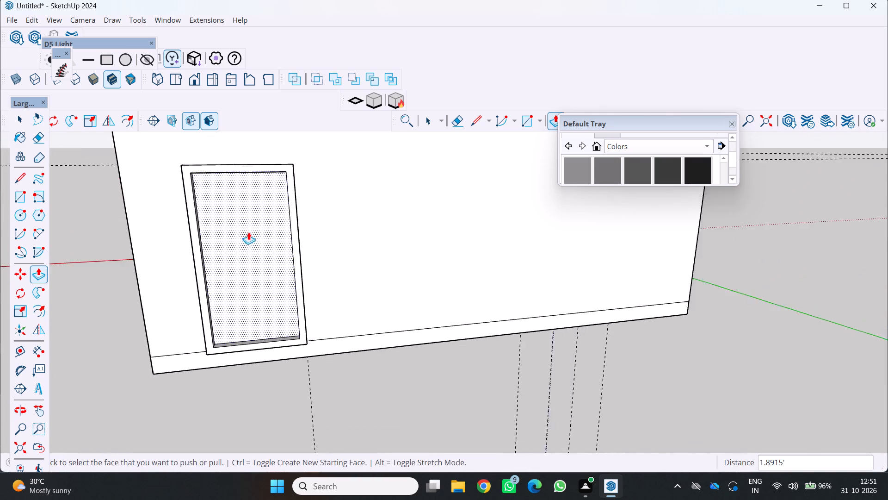
pyautogui.scroll(-2, 248, 232)
pyautogui.moveTo(254, 255); pyautogui.dragTo(204, 290, button='middle')
pyautogui.scroll(-3, 240, 241)
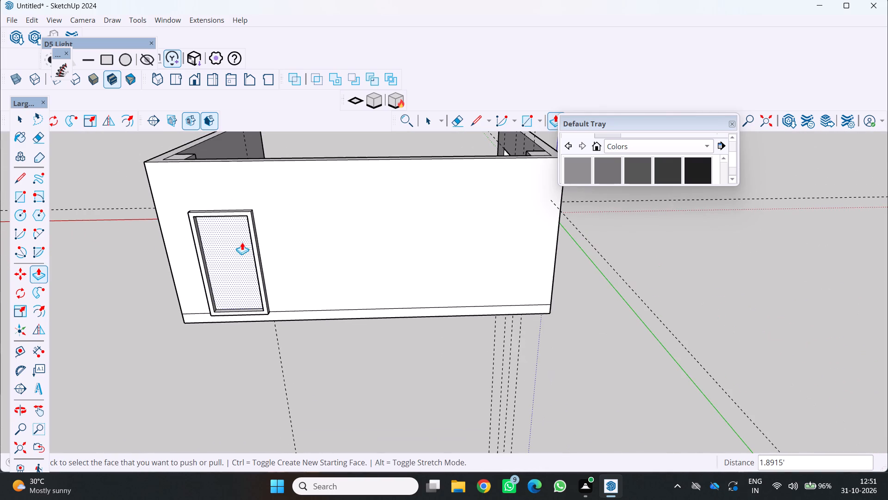
pyautogui.scroll(3, 251, 246)
pyautogui.moveTo(254, 244); pyautogui.dragTo(299, 234, button='middle')
pyautogui.middleClick(299, 234)
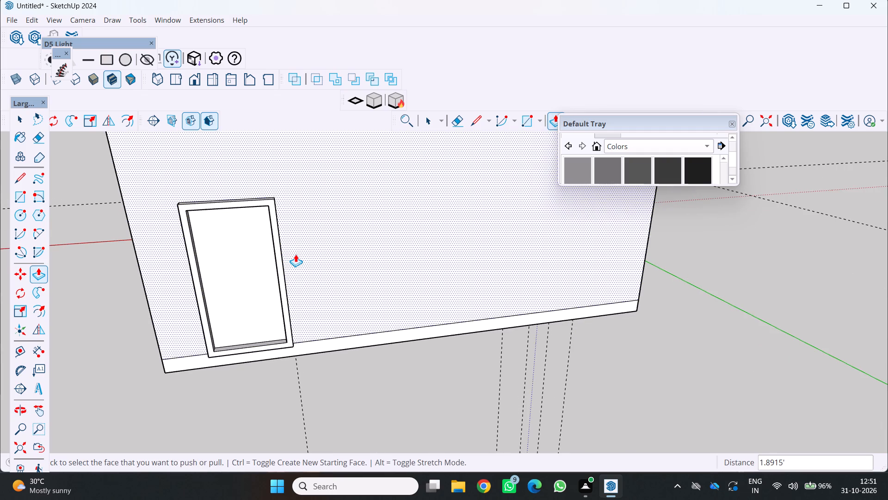
pyautogui.moveTo(300, 270); pyautogui.dragTo(227, 299, button='middle')
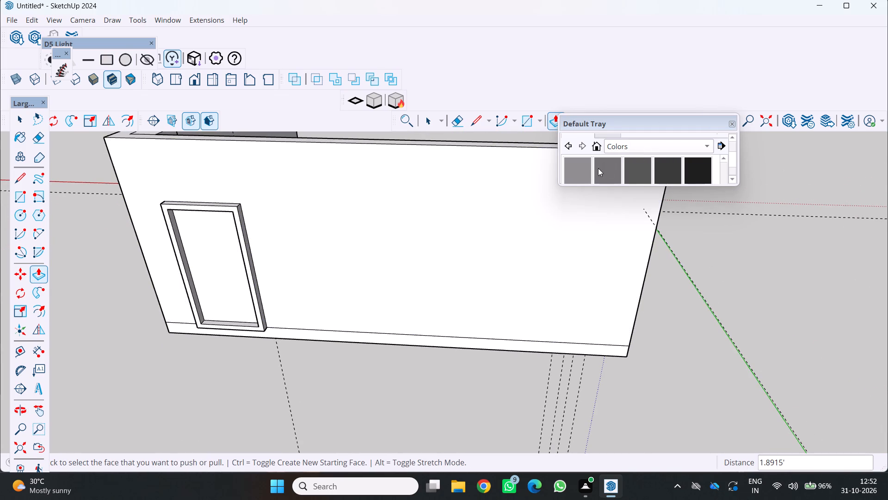
# Paint the front face of the doorway's frame with the medium grey from the Colors collection.
pyautogui.scroll(-3, 596, 169)
pyautogui.scroll(2, 584, 177)
pyautogui.scroll(-2, 583, 178)
pyautogui.scroll(1, 584, 175)
pyautogui.click(609, 172)
pyautogui.moveTo(206, 283); pyautogui.dragTo(270, 270, button='middle')
pyautogui.scroll(1, 211, 284)
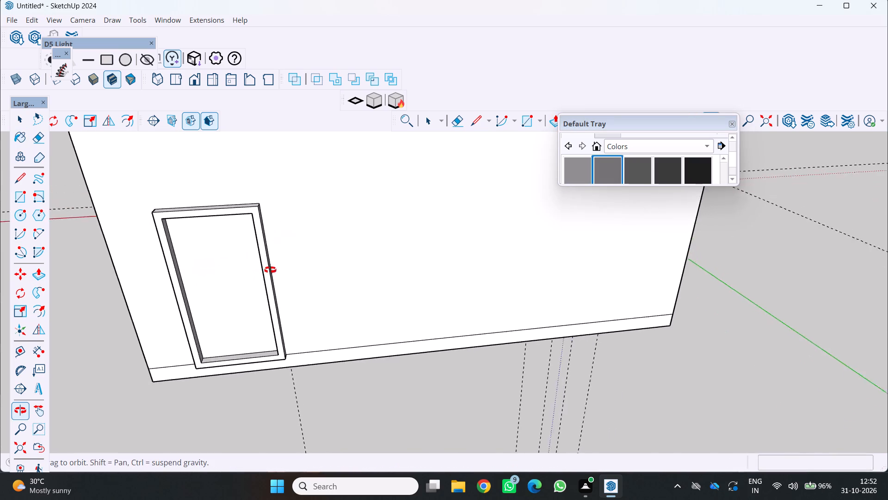
pyautogui.moveTo(270, 270); pyautogui.dragTo(275, 267, button='middle')
pyautogui.middleClick(275, 267)
pyautogui.scroll(3, 277, 246)
pyautogui.click(268, 244)
pyautogui.scroll(-5, 267, 243)
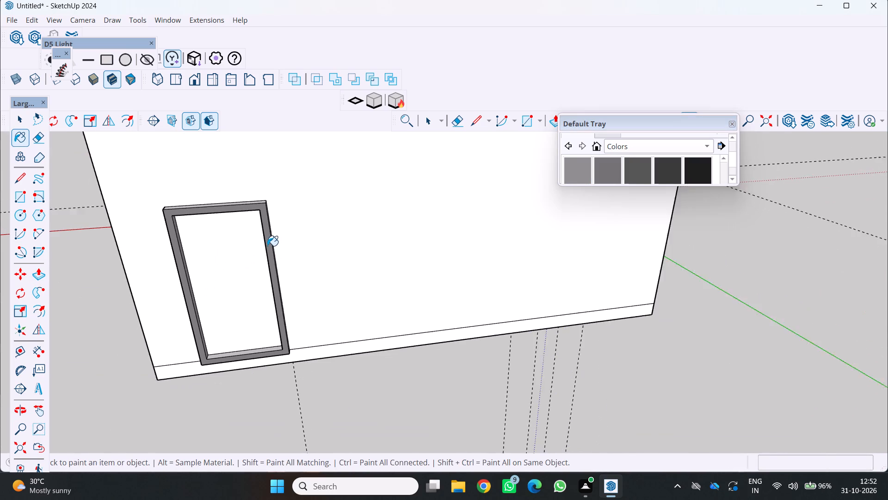
# Paint the upper outer face of the doorway frame's head with the same medium grey.
pyautogui.moveTo(222, 229); pyautogui.dragTo(254, 294, button='middle')
pyautogui.middleClick(254, 294)
pyautogui.scroll(2, 231, 273)
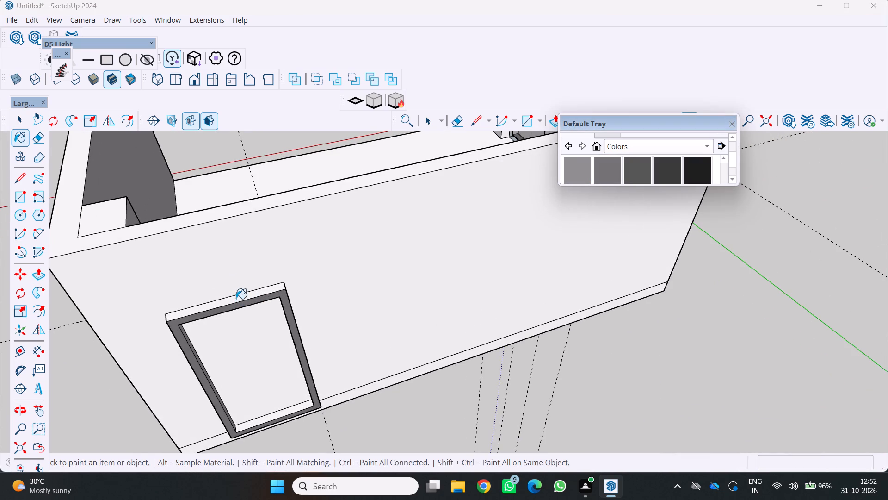
pyautogui.click(236, 299)
pyautogui.scroll(-9, 243, 301)
pyautogui.moveTo(278, 351); pyautogui.dragTo(337, 295, button='middle')
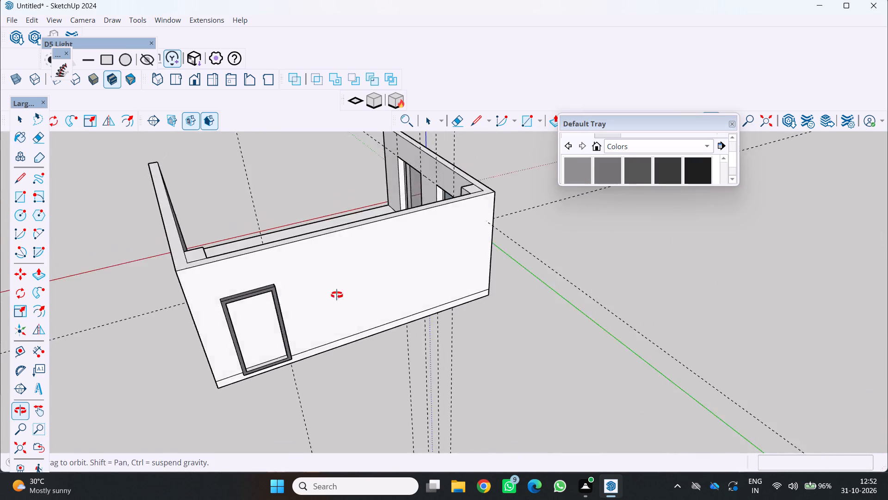
pyautogui.moveTo(337, 295); pyautogui.dragTo(355, 283, button='middle')
pyautogui.scroll(1, 345, 329)
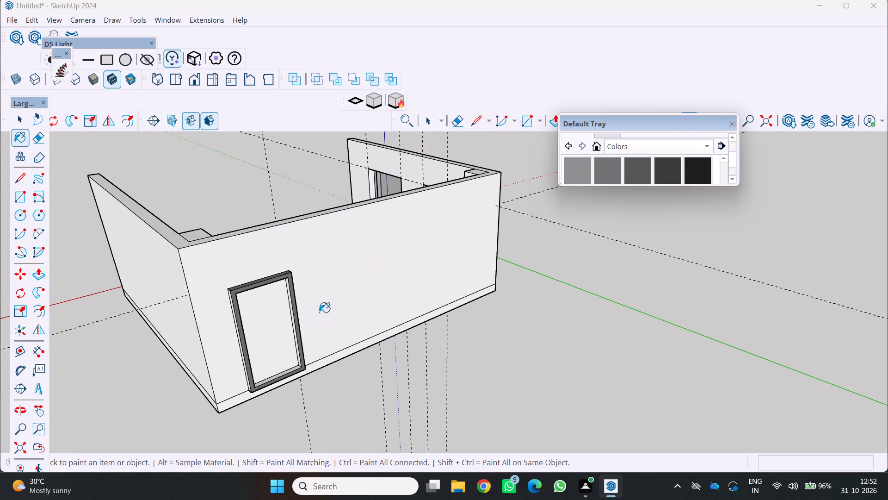
# Paint the doorway frame's outer side face, inner jamb face and inner bottom face with the same medium grey.
pyautogui.scroll(-2, 323, 306)
pyautogui.moveTo(240, 350); pyautogui.dragTo(316, 324, button='middle')
pyautogui.middleClick(316, 324)
pyautogui.scroll(4, 271, 344)
pyautogui.scroll(3, 311, 344)
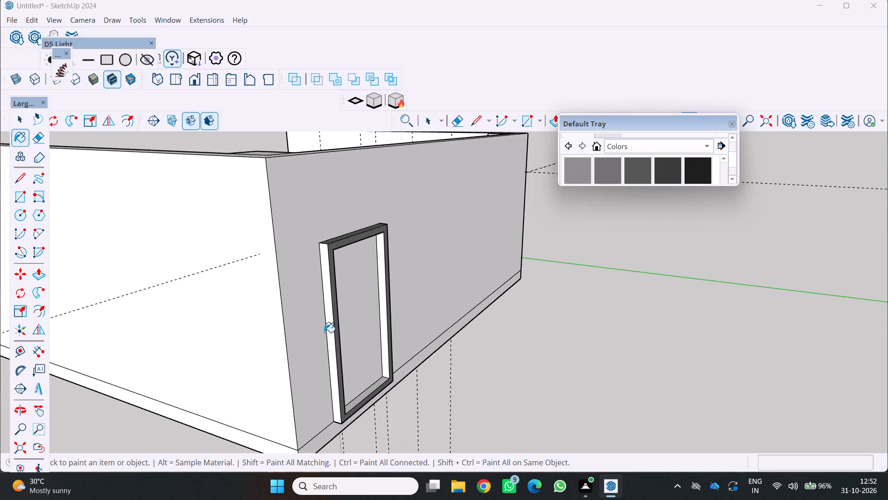
pyautogui.scroll(2, 324, 332)
pyautogui.click(327, 314)
pyautogui.click(331, 320)
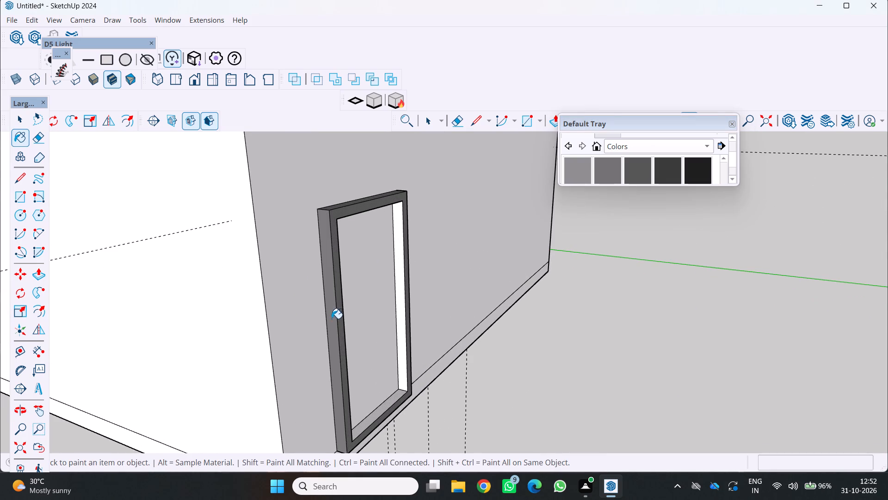
pyautogui.scroll(-1, 382, 318)
pyautogui.scroll(3, 403, 311)
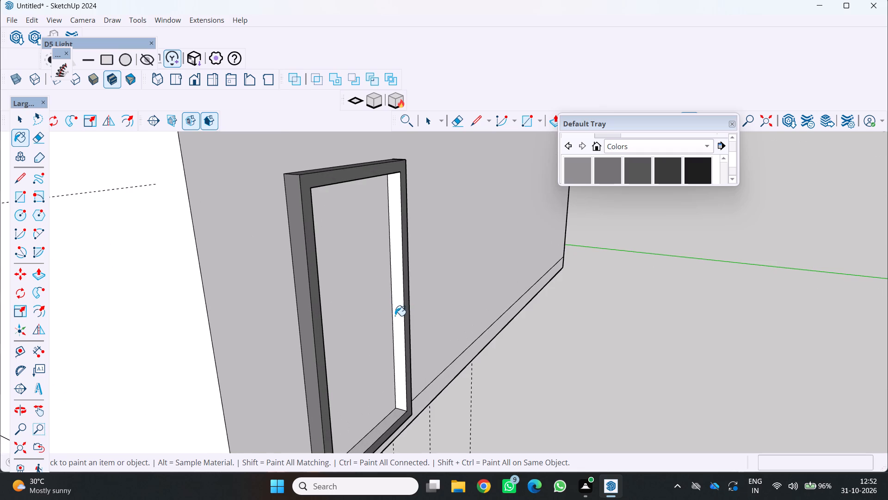
pyautogui.click(395, 316)
pyautogui.scroll(-4, 395, 315)
pyautogui.scroll(7, 387, 426)
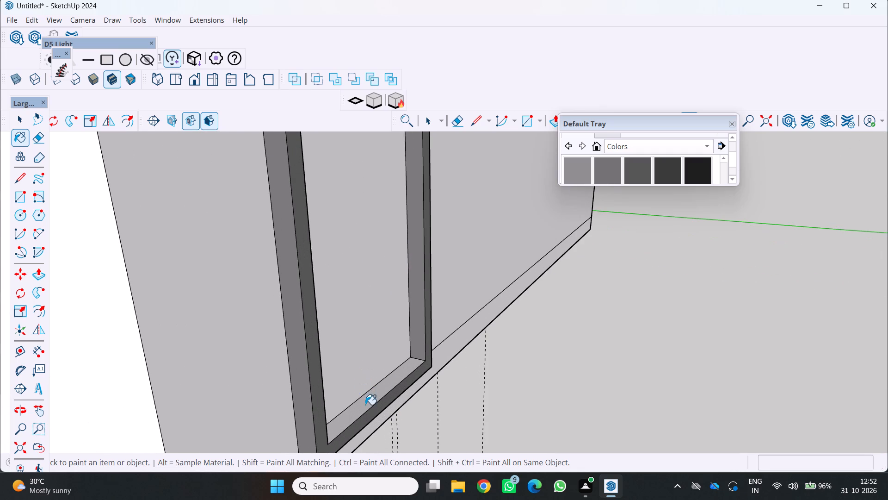
pyautogui.click(364, 404)
# Paint the panel inside the doorway's frame with the translucent grey glass from the Glass and Mirrors collection.
pyautogui.scroll(-13, 370, 397)
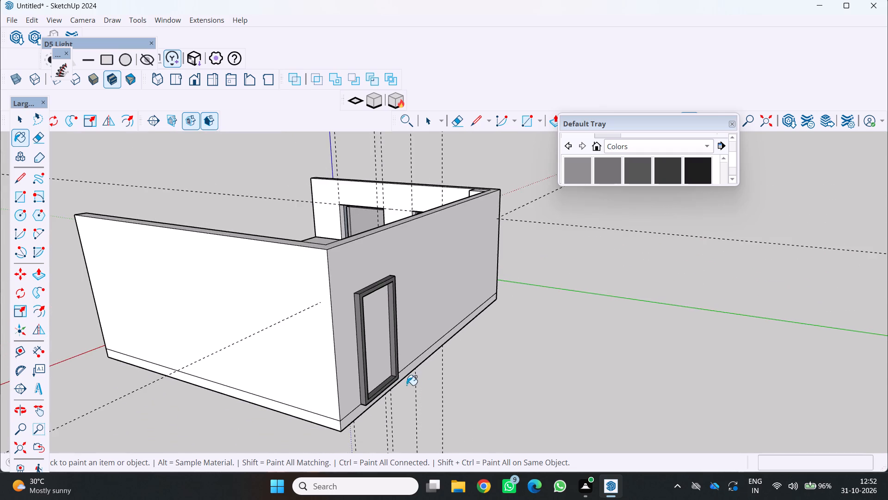
pyautogui.moveTo(409, 395); pyautogui.dragTo(212, 379, button='middle')
pyautogui.middleClick(212, 379)
pyautogui.scroll(4, 249, 346)
pyautogui.moveTo(228, 339); pyautogui.dragTo(139, 385, button='middle')
pyautogui.scroll(3, 212, 338)
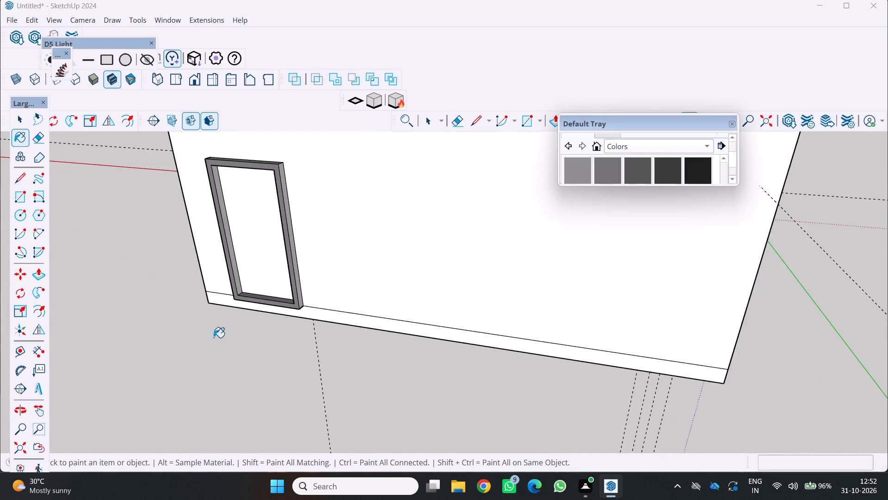
pyautogui.scroll(-4, 216, 337)
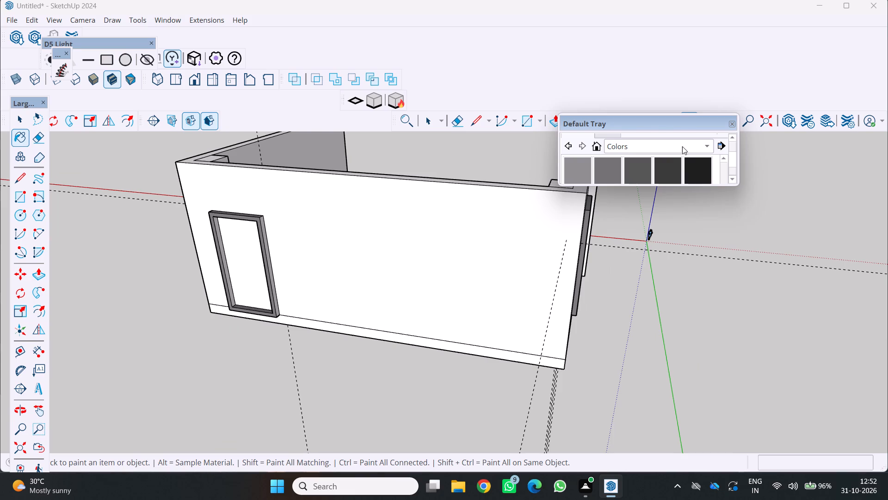
pyautogui.moveTo(681, 147); pyautogui.dragTo(677, 150)
pyautogui.click(672, 147)
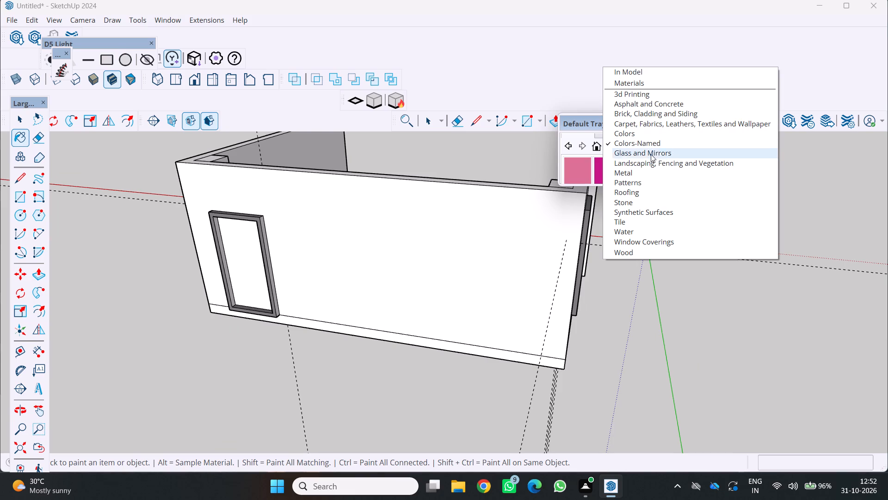
pyautogui.click(650, 153)
pyautogui.scroll(-2, 670, 171)
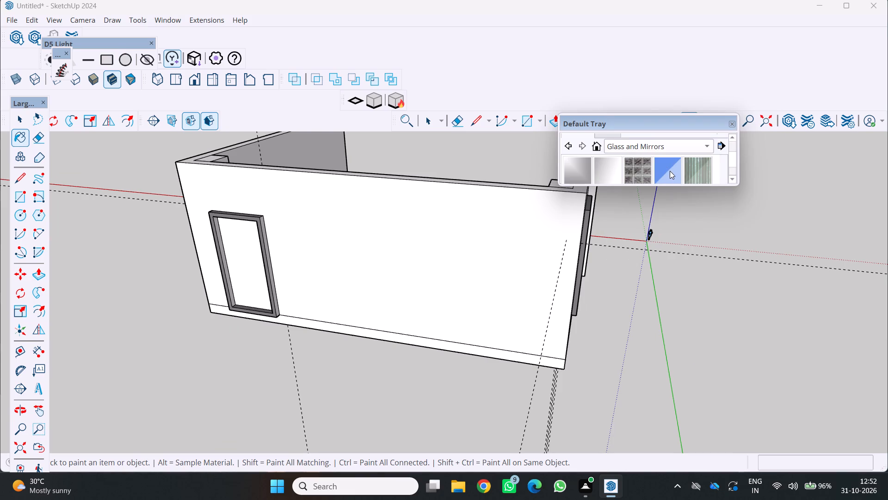
pyautogui.scroll(-2, 676, 173)
pyautogui.click(733, 156)
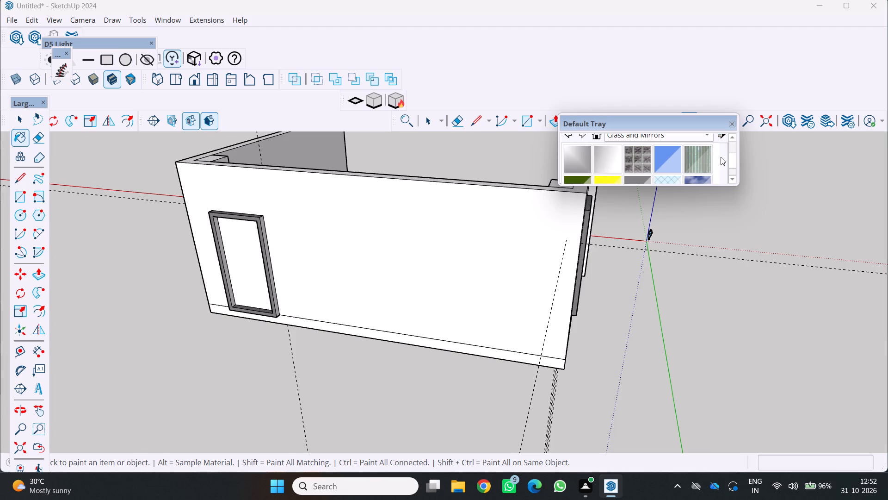
pyautogui.click(644, 178)
pyautogui.click(240, 259)
pyautogui.scroll(-4, 244, 254)
pyautogui.moveTo(259, 252); pyautogui.dragTo(458, 210, button='middle')
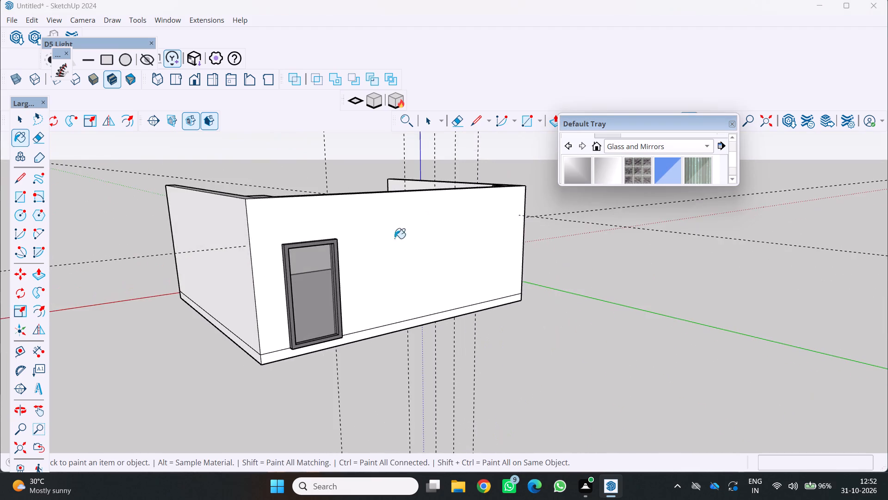
pyautogui.scroll(-3, 372, 256)
pyautogui.moveTo(383, 278); pyautogui.dragTo(345, 296, button='middle')
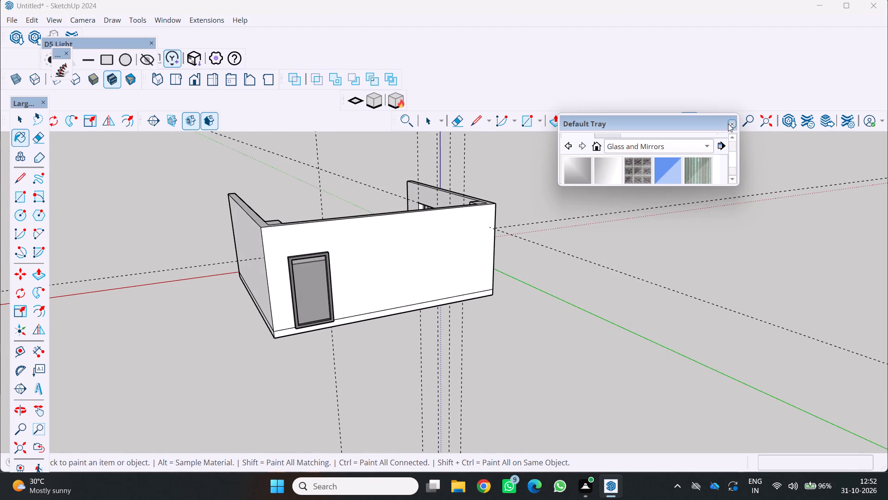
pyautogui.press('space')
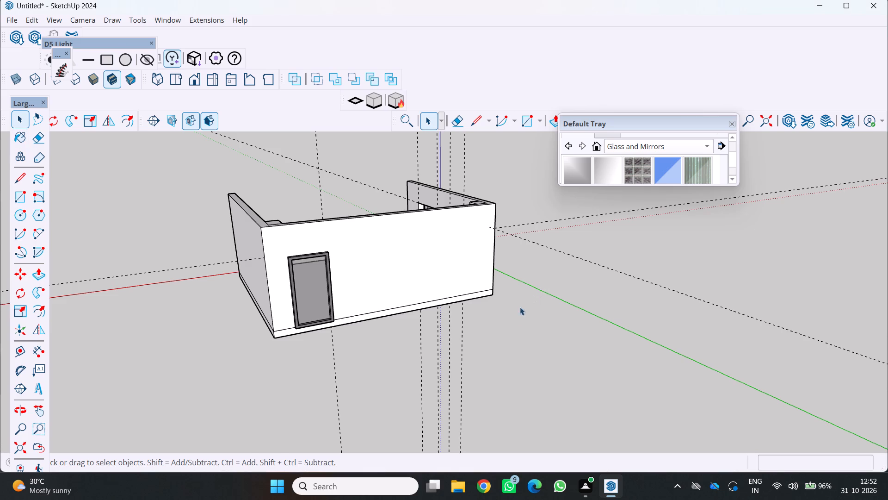
# Examine the whole walled structure from outside and inside, including the framed doorway and the front wall openings.
pyautogui.moveTo(512, 316); pyautogui.dragTo(510, 312)
pyautogui.scroll(-3, 473, 282)
pyautogui.scroll(-2, 524, 321)
pyautogui.moveTo(511, 319); pyautogui.dragTo(476, 288, button='middle')
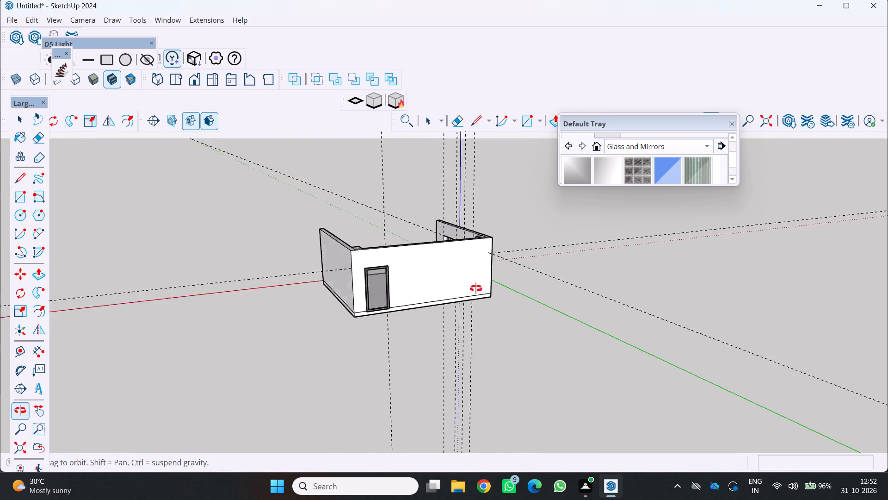
pyautogui.moveTo(476, 288); pyautogui.dragTo(444, 266, button='middle')
pyautogui.middleClick(443, 266)
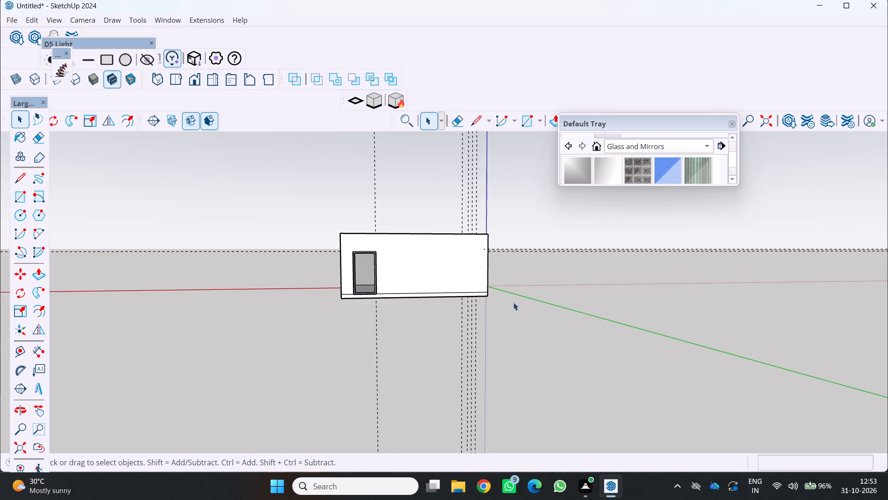
pyautogui.scroll(-2, 470, 287)
pyautogui.moveTo(431, 306); pyautogui.dragTo(441, 347, button='middle')
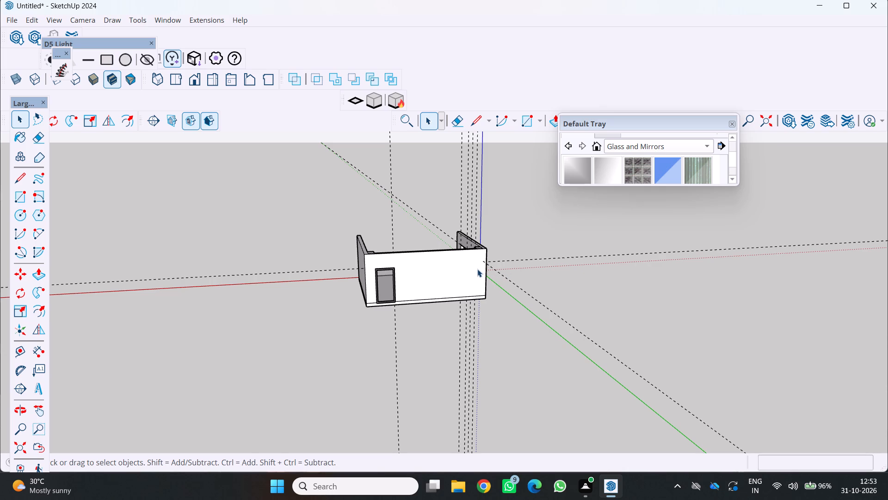
pyautogui.moveTo(481, 269); pyautogui.dragTo(703, 284, button='middle')
pyautogui.moveTo(702, 283); pyautogui.dragTo(690, 279, button='middle')
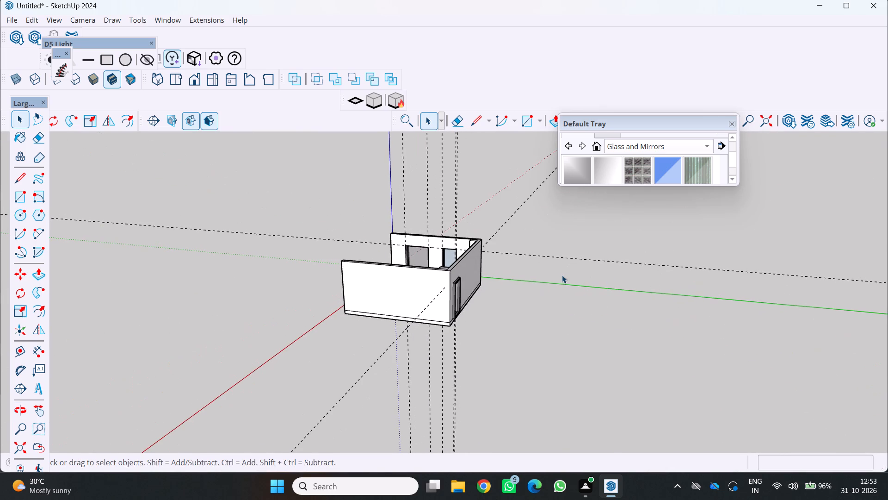
pyautogui.scroll(-5, 543, 278)
pyautogui.moveTo(526, 290); pyautogui.dragTo(468, 307, button='middle')
pyautogui.scroll(1, 525, 295)
pyautogui.middleClick(468, 307)
pyautogui.scroll(-2, 476, 300)
pyautogui.moveTo(486, 299); pyautogui.dragTo(460, 330, button='middle')
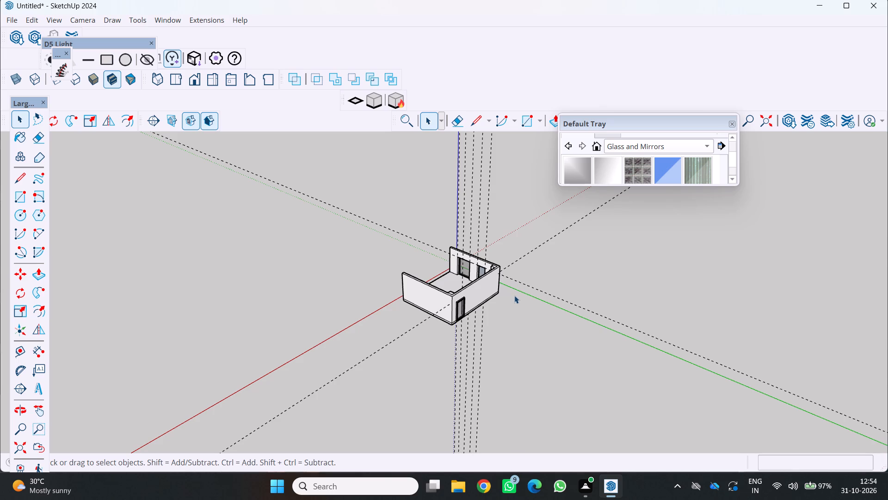
pyautogui.moveTo(484, 304); pyautogui.dragTo(623, 303, button='middle')
pyautogui.middleClick(622, 301)
pyautogui.scroll(3, 456, 299)
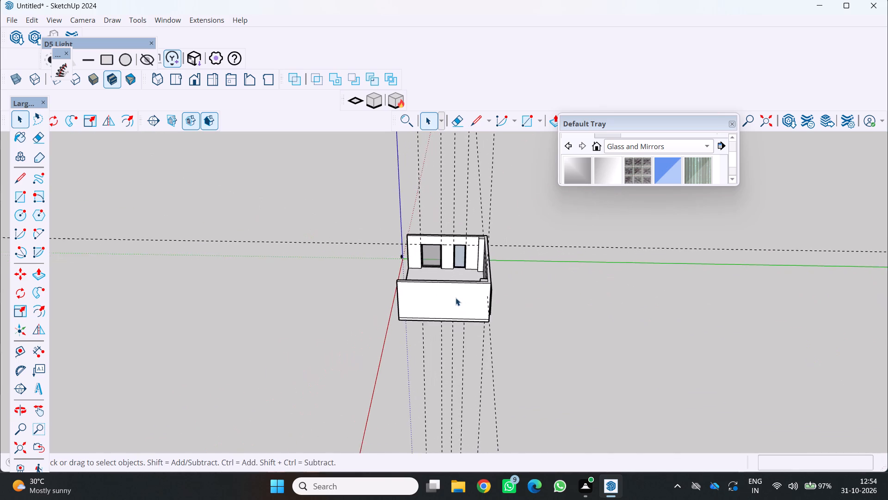
pyautogui.moveTo(457, 296); pyautogui.dragTo(634, 285, button='middle')
pyautogui.scroll(5, 455, 269)
pyautogui.moveTo(453, 267); pyautogui.dragTo(568, 277, button='middle')
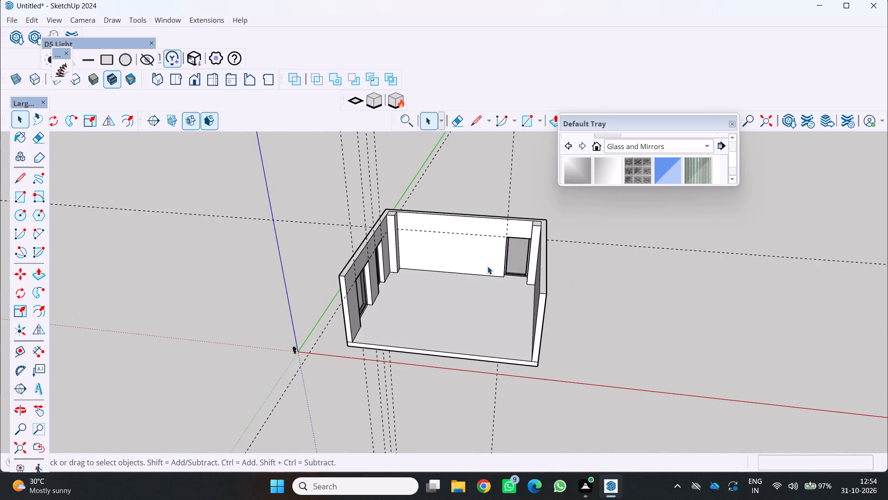
# Delete all construction guides from the model.
pyautogui.scroll(-2, 488, 253)
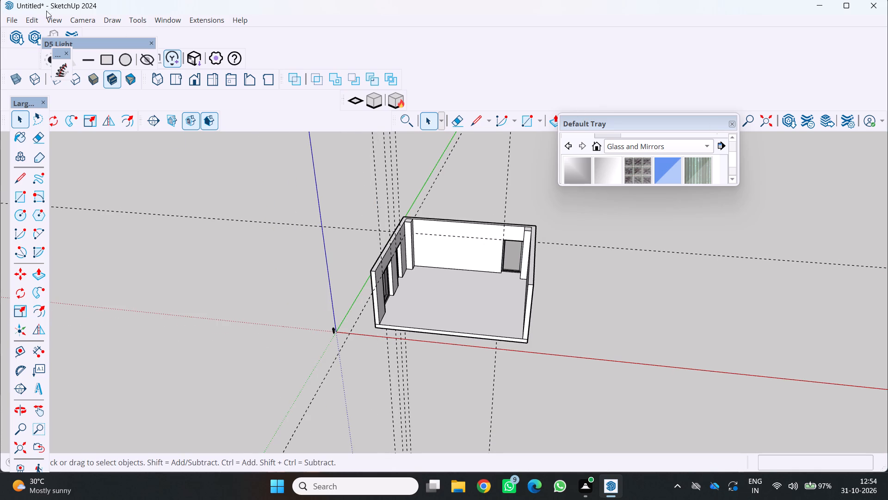
pyautogui.click(34, 17)
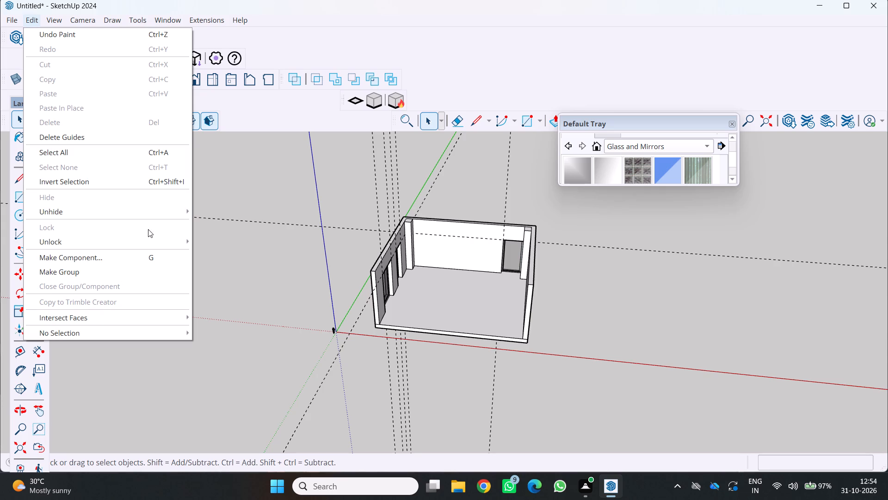
pyautogui.click(109, 141)
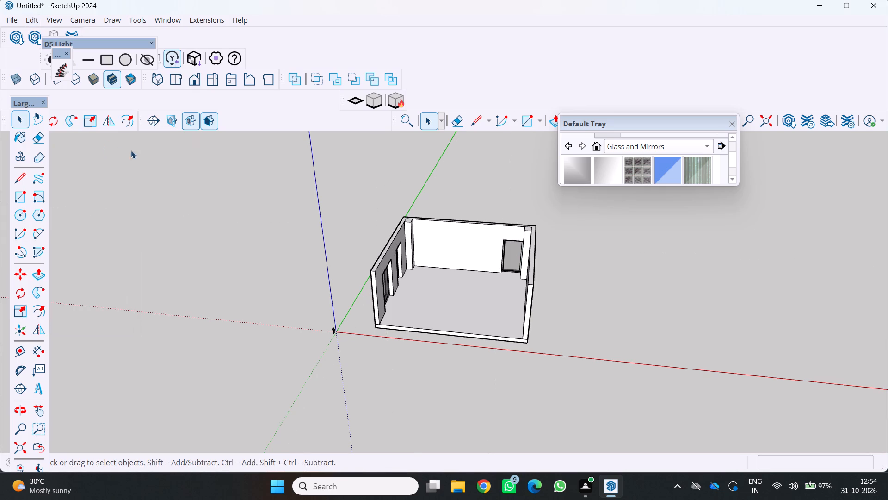
# Examine the room's interior walls, columns and openings from several raised angles.
pyautogui.scroll(-4, 221, 159)
pyautogui.moveTo(272, 221); pyautogui.dragTo(218, 239, button='middle')
pyautogui.middleClick(218, 238)
pyautogui.scroll(4, 277, 221)
pyautogui.moveTo(282, 223); pyautogui.dragTo(302, 244, button='middle')
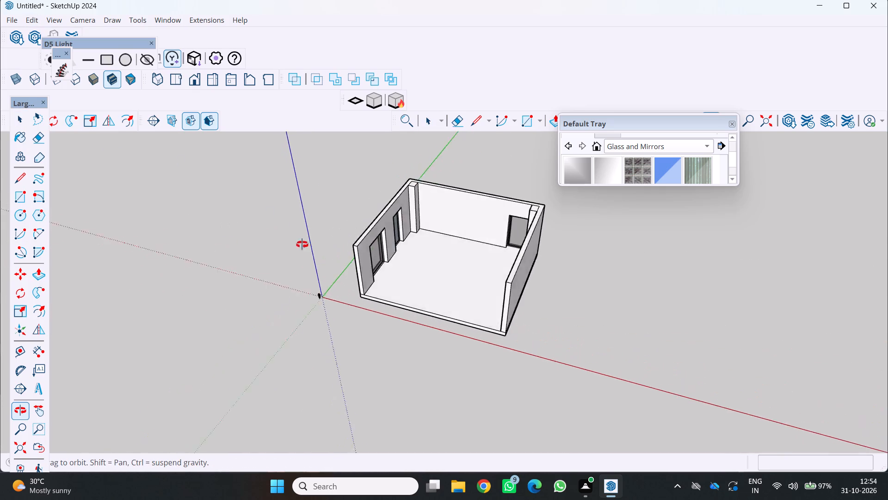
pyautogui.moveTo(302, 244); pyautogui.dragTo(384, 212, button='middle')
pyautogui.middleClick(390, 205)
pyautogui.middleClick(397, 199)
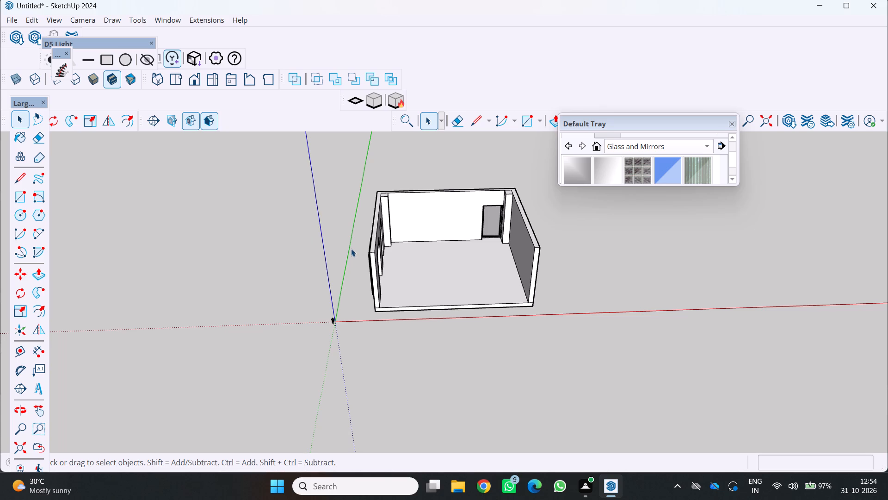
pyautogui.moveTo(430, 203); pyautogui.dragTo(385, 169, button='middle')
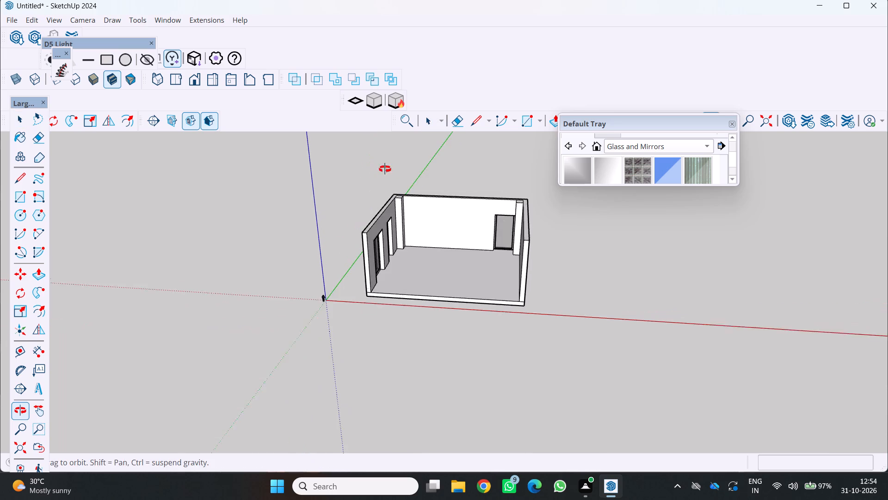
pyautogui.moveTo(385, 169); pyautogui.dragTo(384, 169, button='middle')
pyautogui.middleClick(382, 169)
# Place a horizontal guide on the doorway wall about 5.7' below its top edge, locked to the vertical axis.
pyautogui.scroll(4, 420, 211)
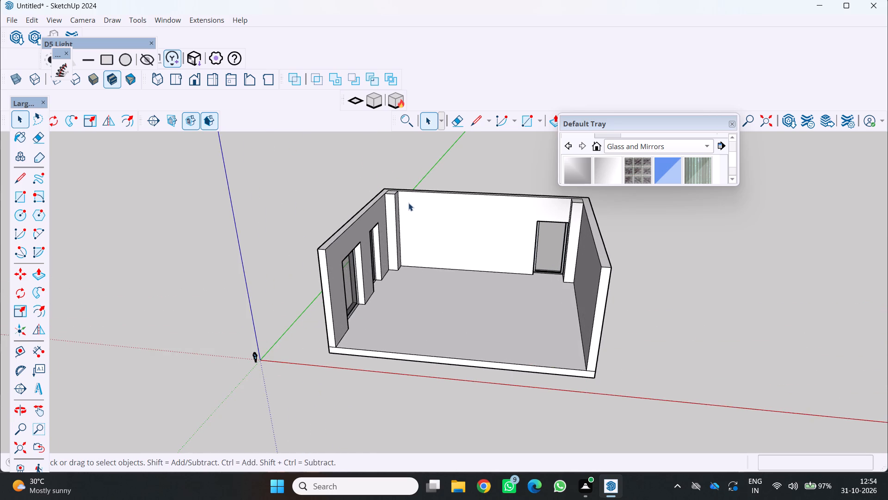
pyautogui.scroll(1, 450, 204)
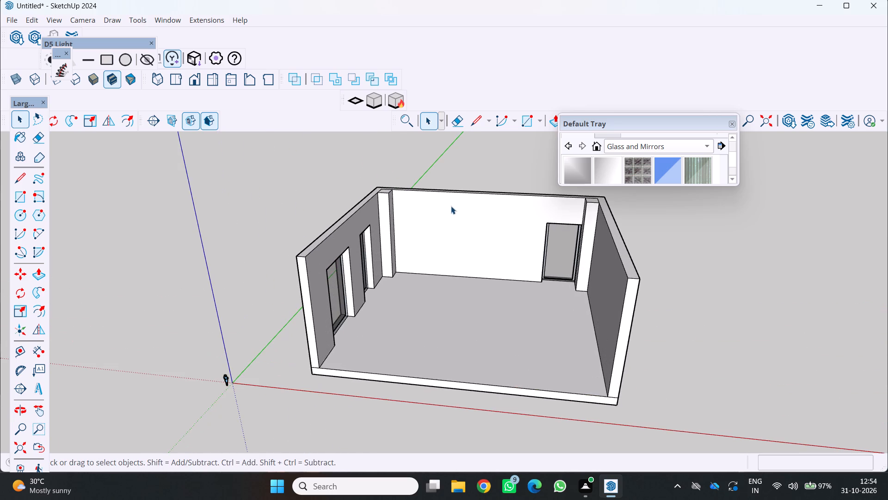
pyautogui.press('r')
pyautogui.press('t')
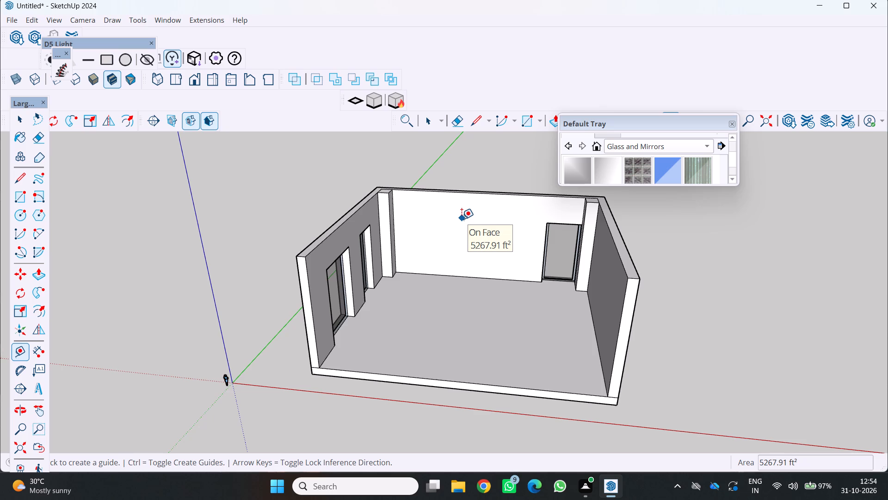
pyautogui.click(479, 194)
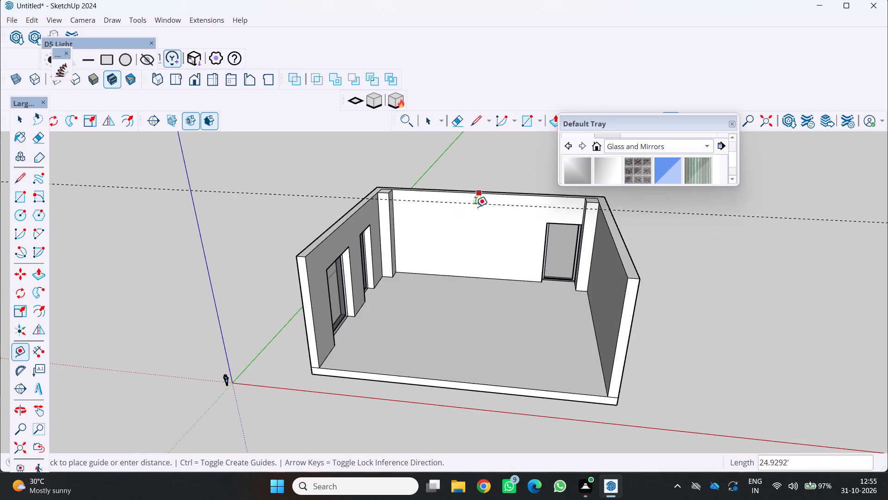
pyautogui.scroll(6, 472, 214)
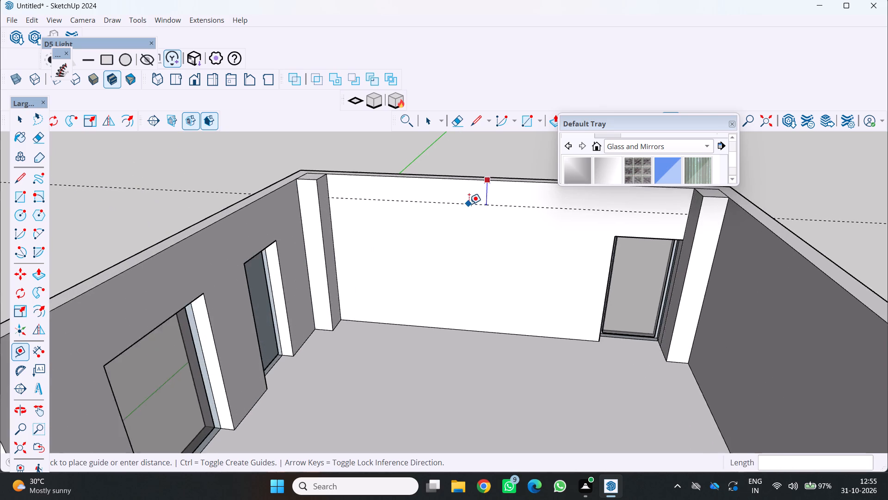
pyautogui.scroll(2, 469, 204)
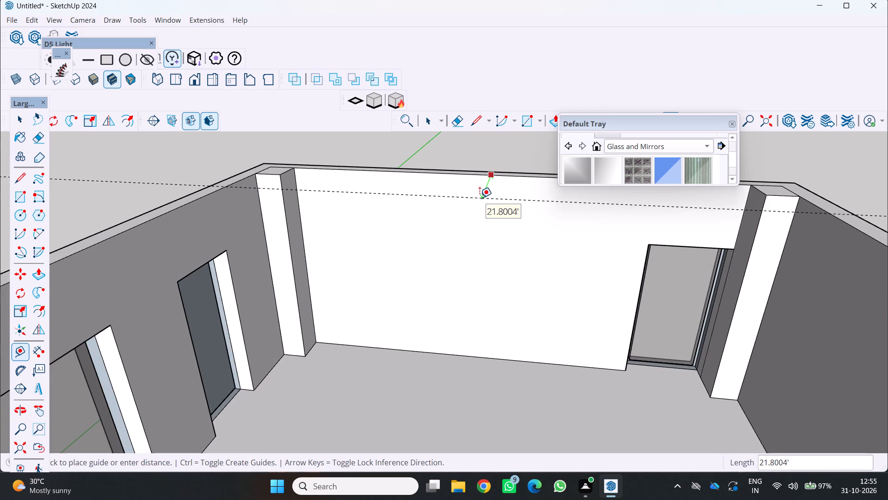
pyautogui.press('Up')
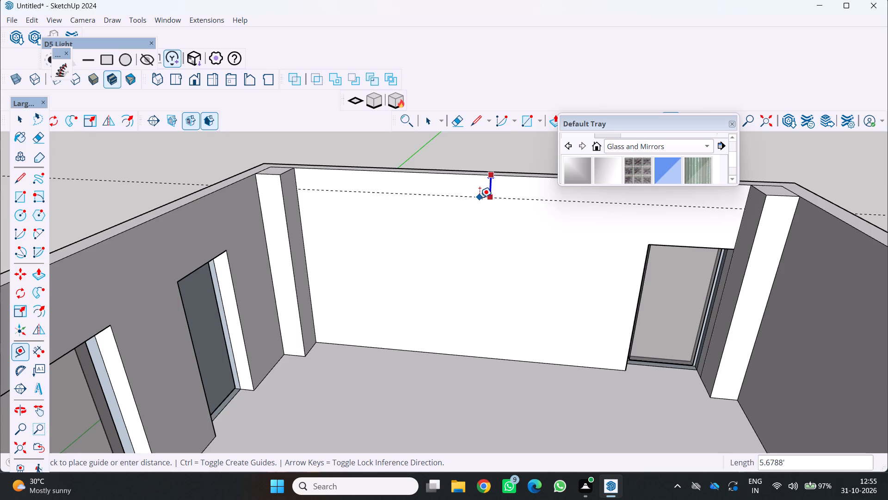
pyautogui.click(480, 198)
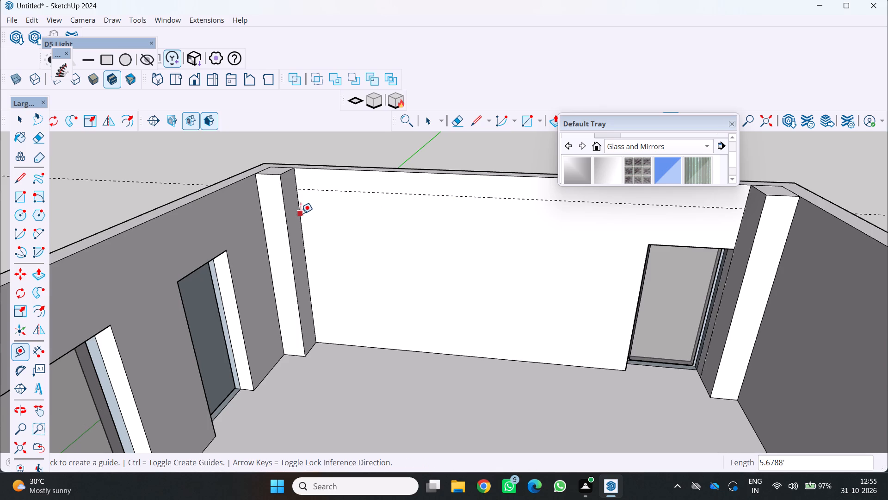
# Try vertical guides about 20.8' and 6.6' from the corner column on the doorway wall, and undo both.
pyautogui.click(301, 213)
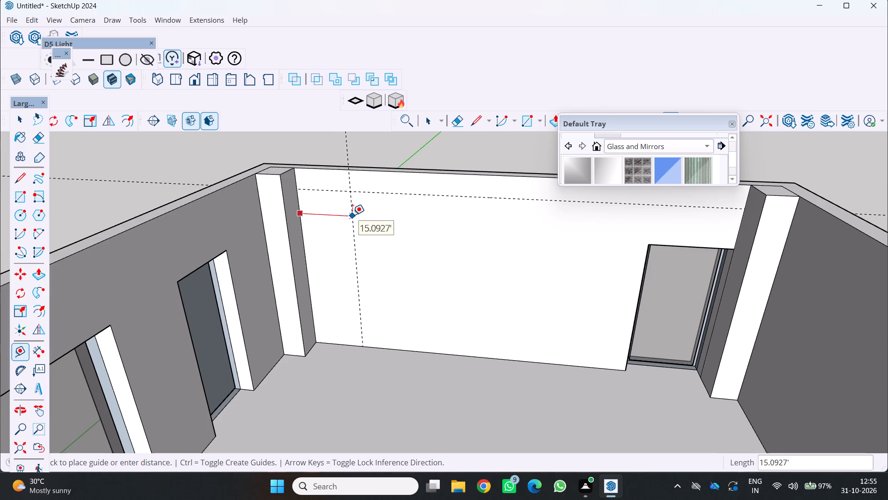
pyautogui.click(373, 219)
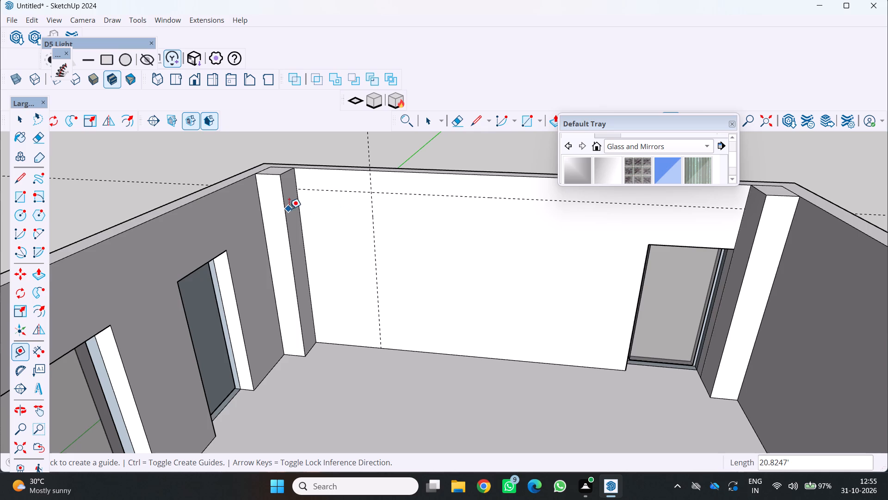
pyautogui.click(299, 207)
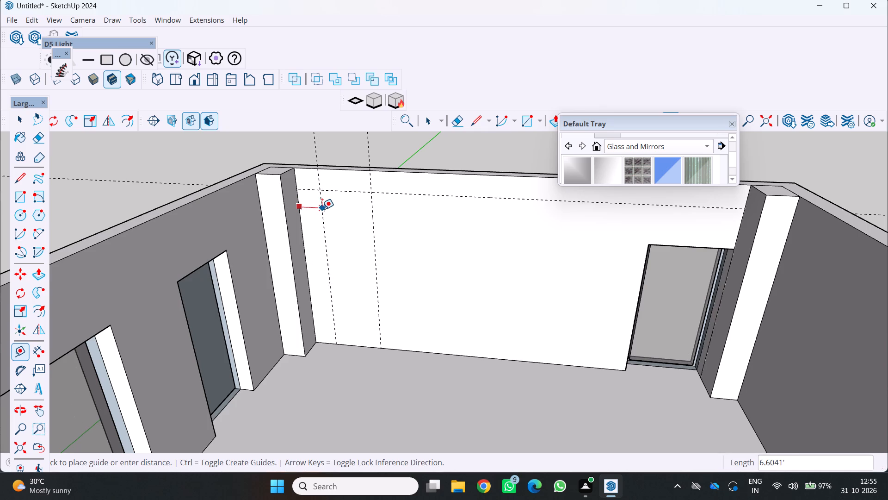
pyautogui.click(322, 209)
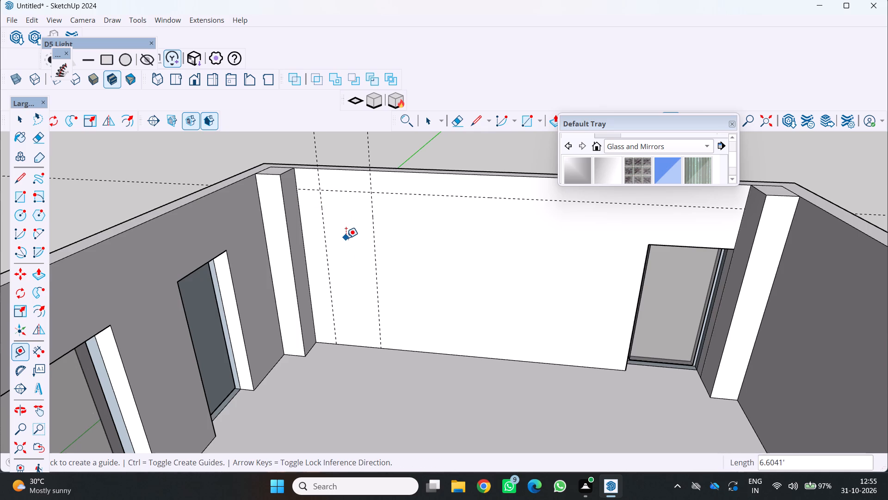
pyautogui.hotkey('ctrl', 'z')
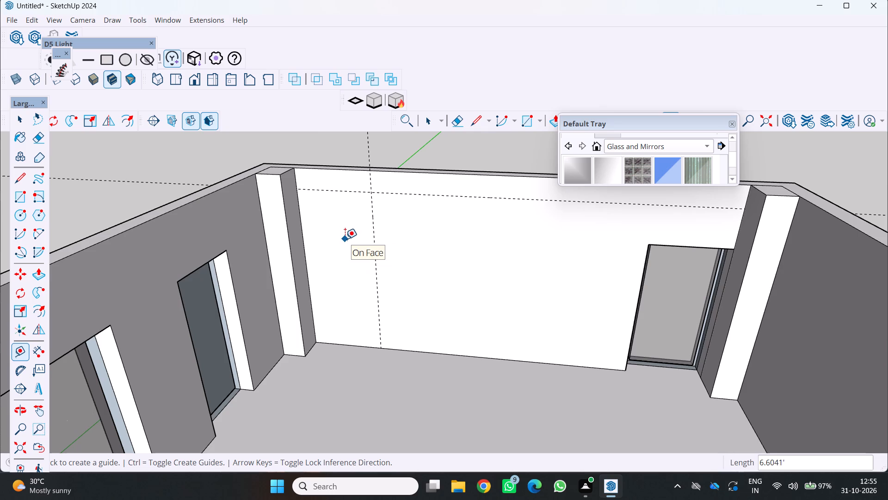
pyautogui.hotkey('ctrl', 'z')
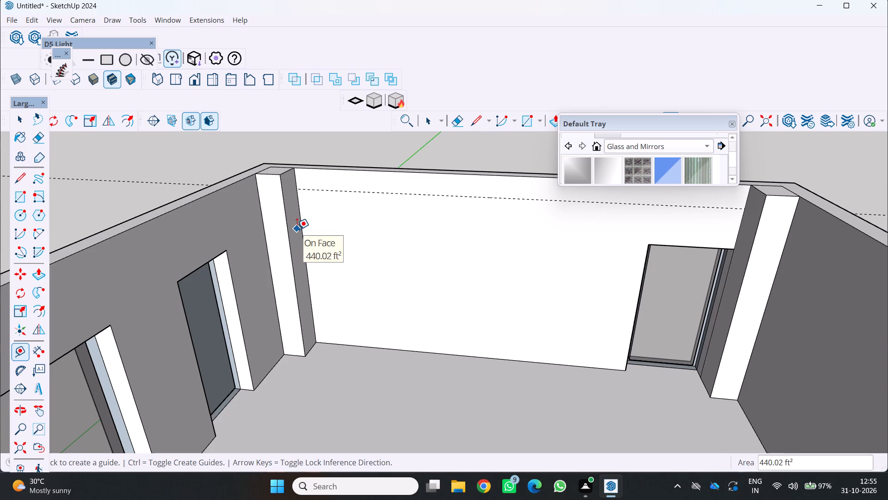
# Place a vertical guide on the doorway wall about 10.7' from the edge of the corner column farther from the doorway.
pyautogui.click(302, 231)
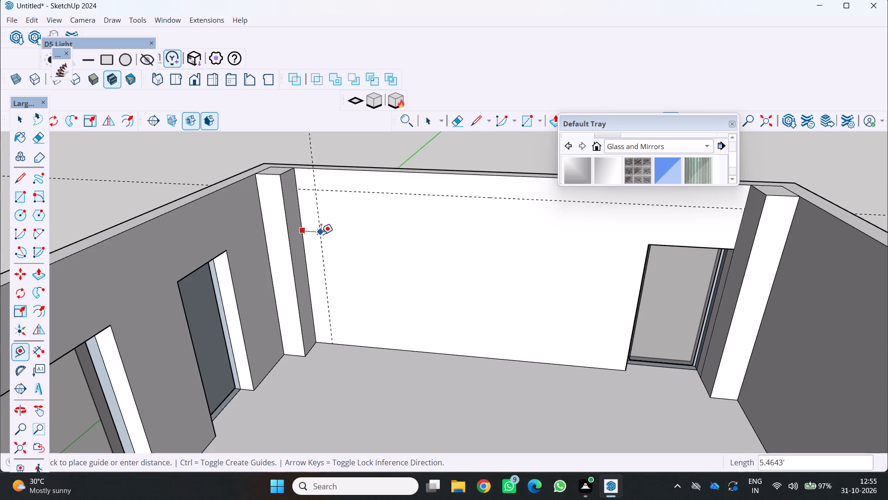
pyautogui.click(339, 237)
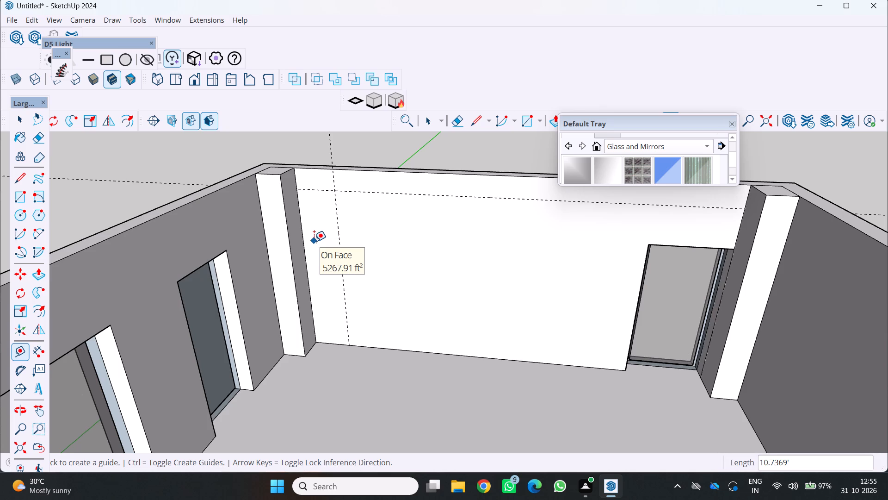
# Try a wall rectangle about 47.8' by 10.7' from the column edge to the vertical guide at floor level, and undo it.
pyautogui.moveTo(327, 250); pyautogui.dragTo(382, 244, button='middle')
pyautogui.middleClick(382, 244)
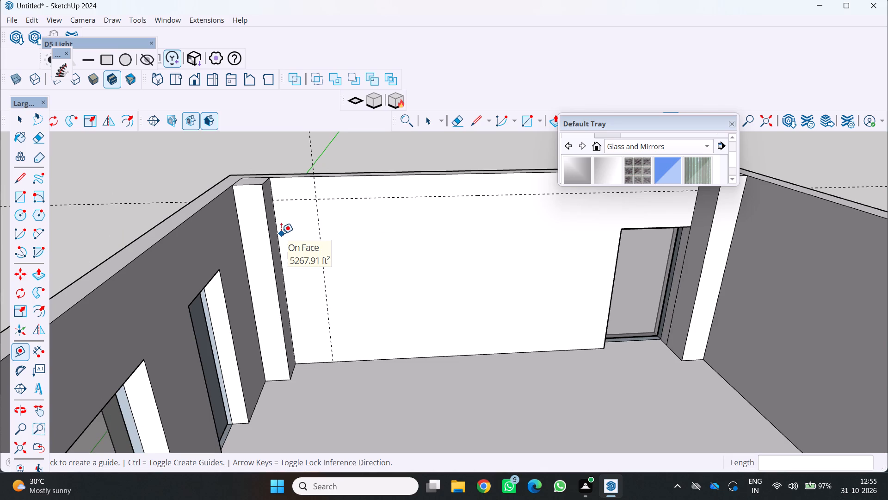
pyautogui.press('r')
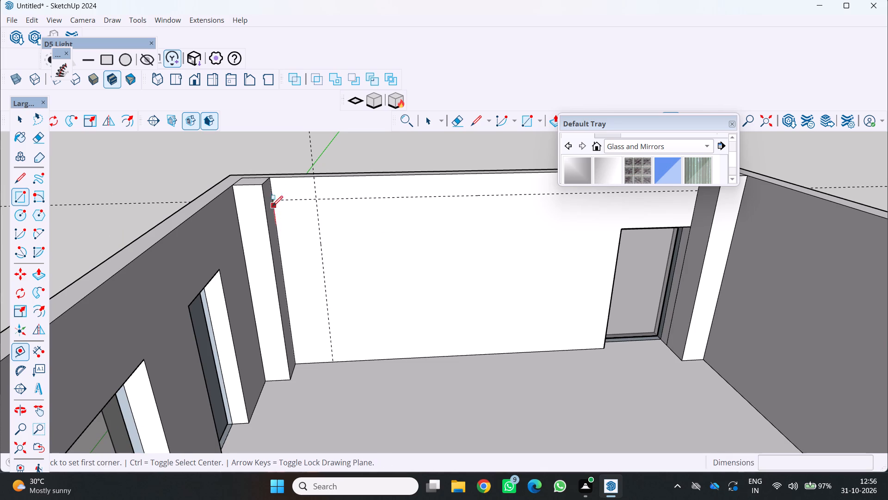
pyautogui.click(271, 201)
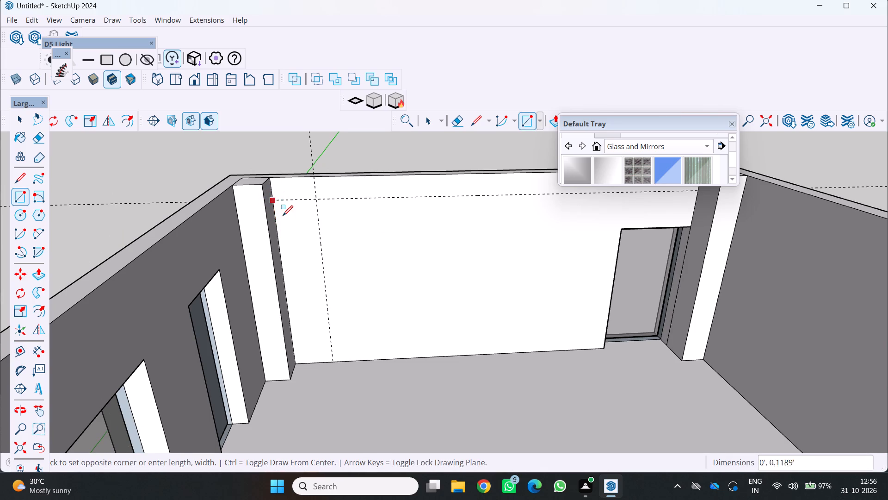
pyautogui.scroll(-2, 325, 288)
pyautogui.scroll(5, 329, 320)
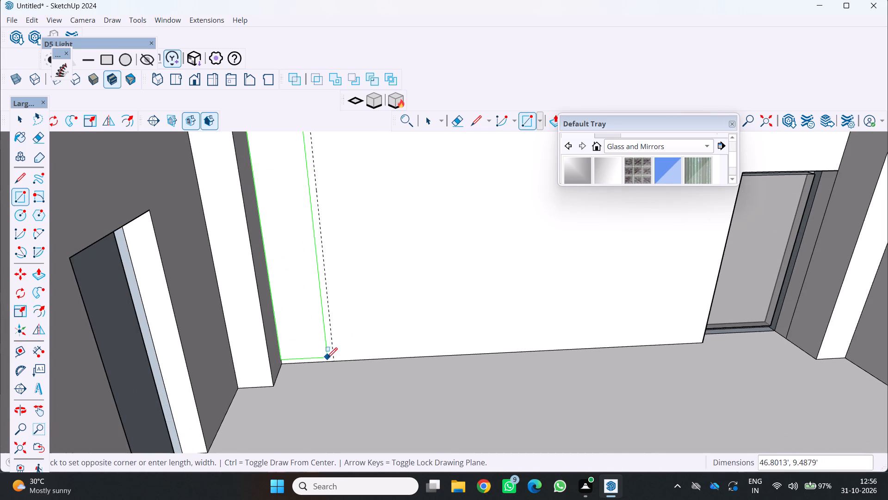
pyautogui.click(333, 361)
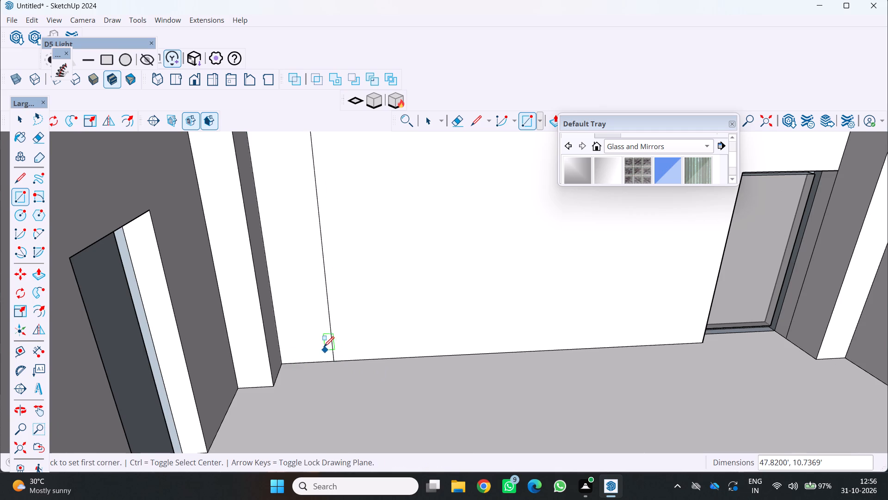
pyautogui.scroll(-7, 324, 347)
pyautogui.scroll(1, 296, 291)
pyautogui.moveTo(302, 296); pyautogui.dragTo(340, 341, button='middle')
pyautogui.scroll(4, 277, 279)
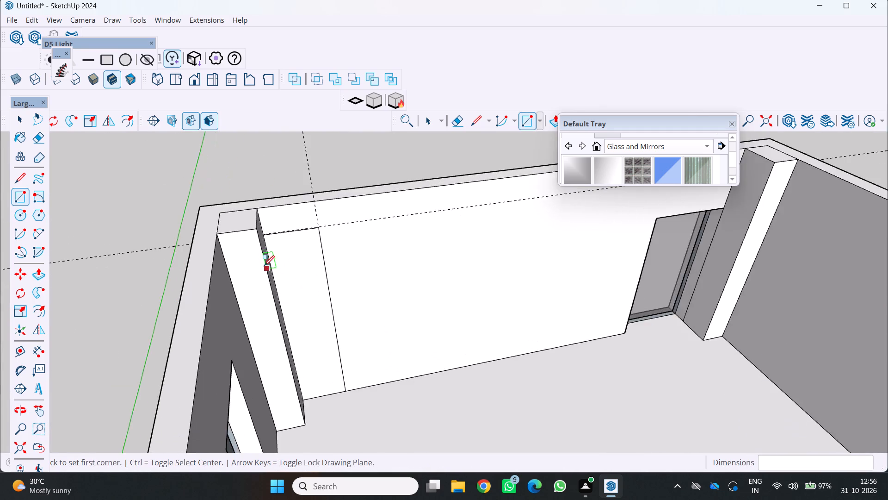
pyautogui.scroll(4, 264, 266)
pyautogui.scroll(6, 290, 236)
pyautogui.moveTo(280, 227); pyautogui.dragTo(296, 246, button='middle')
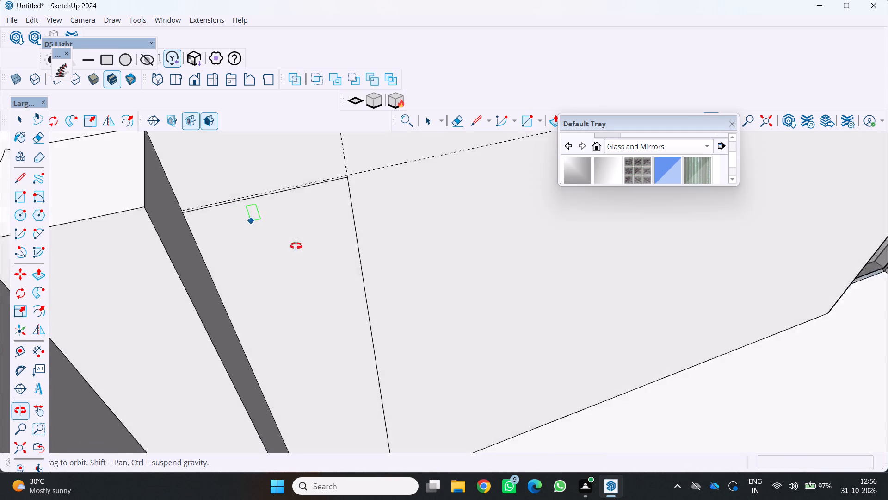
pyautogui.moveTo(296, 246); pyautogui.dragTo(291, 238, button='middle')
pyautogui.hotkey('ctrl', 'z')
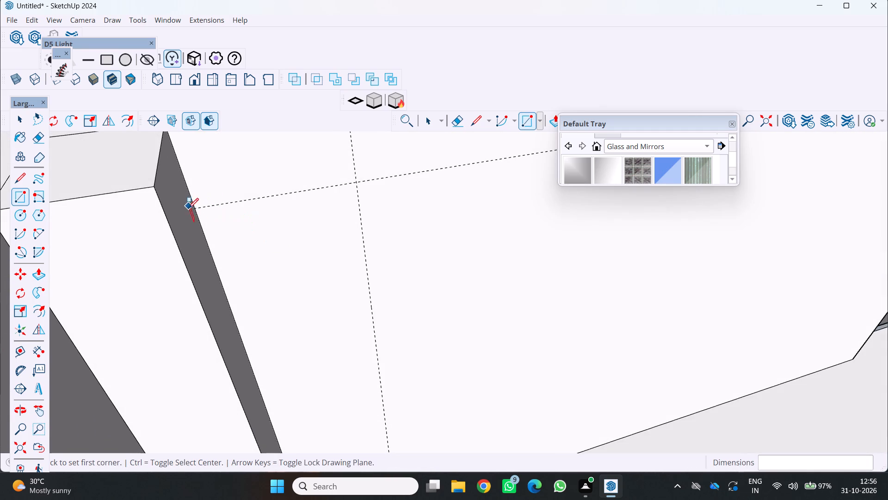
# Draw a rectangle about 48' by 10.7' from the horizontal guide's intersection with the column edge to the vertical guide's foot at the floor.
pyautogui.click(195, 208)
pyautogui.scroll(-3, 286, 308)
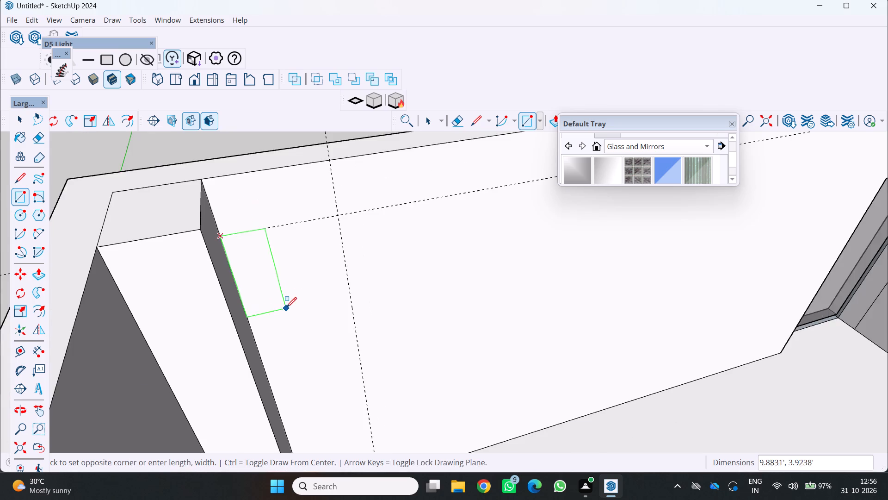
pyautogui.scroll(-9, 277, 296)
pyautogui.scroll(3, 308, 335)
pyautogui.scroll(1, 327, 382)
pyautogui.moveTo(327, 382); pyautogui.dragTo(316, 300, button='middle')
pyautogui.middleClick(316, 300)
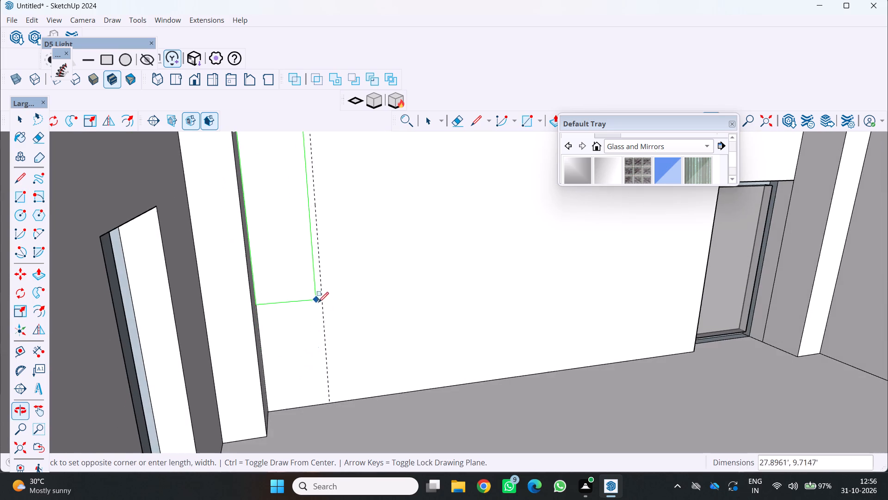
pyautogui.scroll(6, 327, 375)
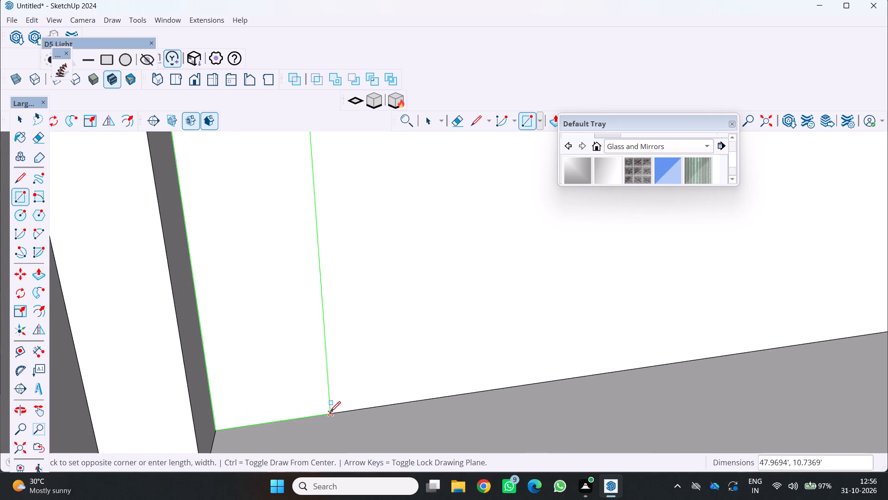
pyautogui.click(330, 410)
pyautogui.scroll(-11, 325, 400)
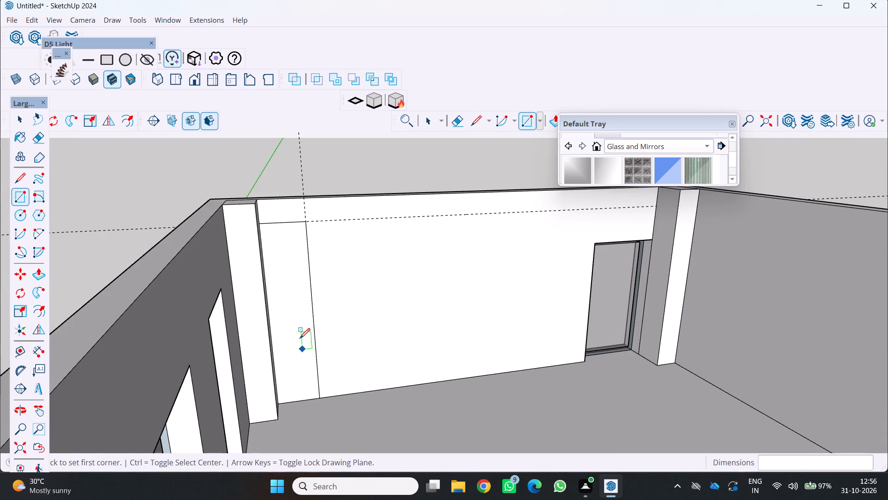
# Pull the rectangle beside the corner column about 14' out into the room to form a tall block.
pyautogui.scroll(2, 290, 328)
pyautogui.press('p')
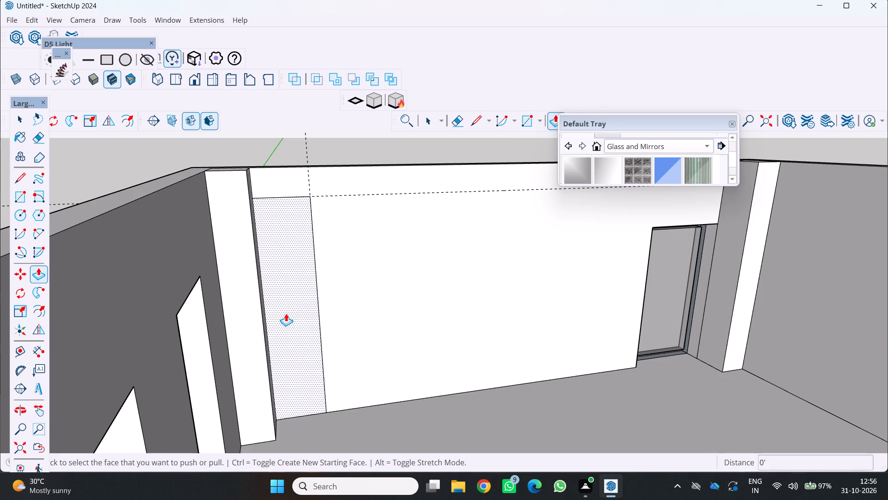
pyautogui.moveTo(300, 302); pyautogui.dragTo(294, 324)
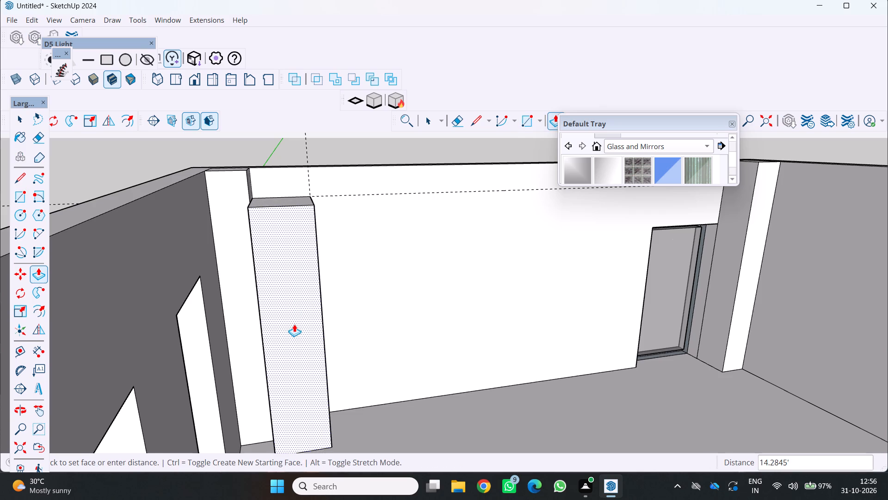
pyautogui.moveTo(294, 324); pyautogui.dragTo(295, 325)
pyautogui.scroll(-4, 291, 325)
pyautogui.moveTo(284, 324); pyautogui.dragTo(190, 294, button='middle')
pyautogui.scroll(3, 286, 298)
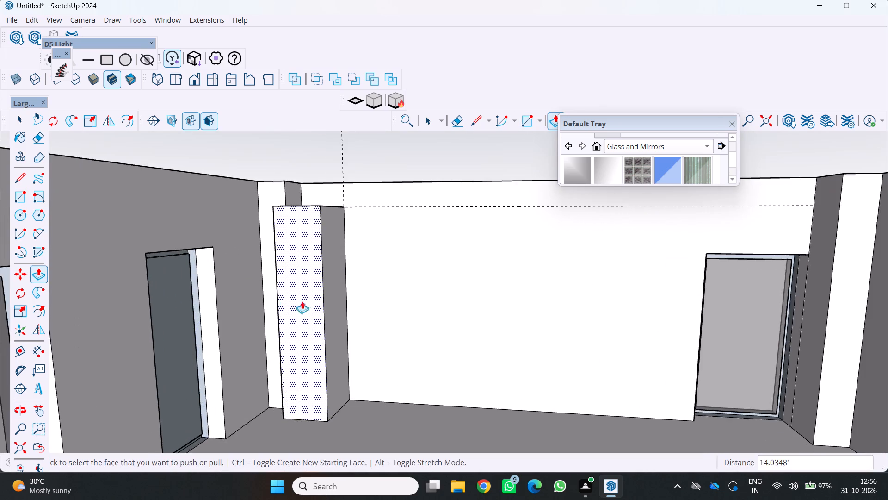
# Push the tall block's front face slightly back toward the doorway wall.
pyautogui.moveTo(304, 304); pyautogui.dragTo(253, 349, button='middle')
pyautogui.middleClick(252, 349)
pyautogui.scroll(3, 317, 294)
pyautogui.moveTo(308, 280); pyautogui.dragTo(314, 276)
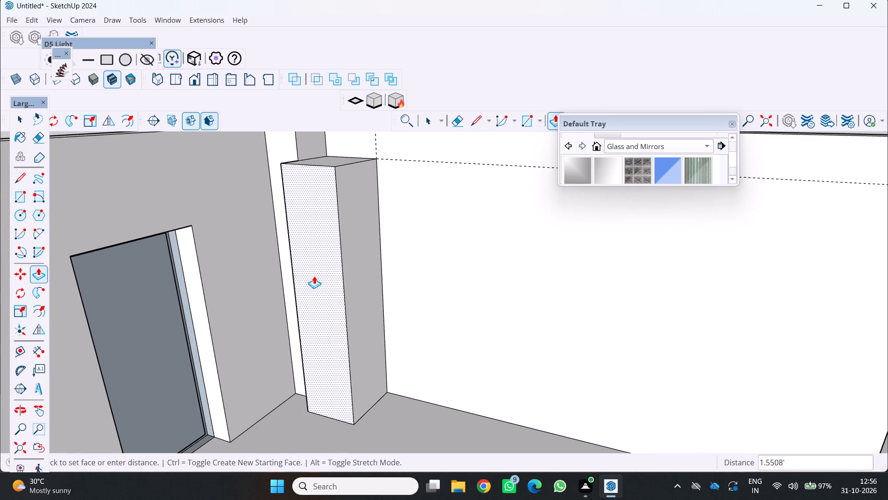
pyautogui.moveTo(314, 276); pyautogui.dragTo(315, 276)
# Adjust the front face of the corner column beside the block by about 1.4' with Push/Pull.
pyautogui.moveTo(259, 260); pyautogui.dragTo(358, 290, button='middle')
pyautogui.middleClick(358, 290)
pyautogui.moveTo(253, 243); pyautogui.dragTo(253, 238)
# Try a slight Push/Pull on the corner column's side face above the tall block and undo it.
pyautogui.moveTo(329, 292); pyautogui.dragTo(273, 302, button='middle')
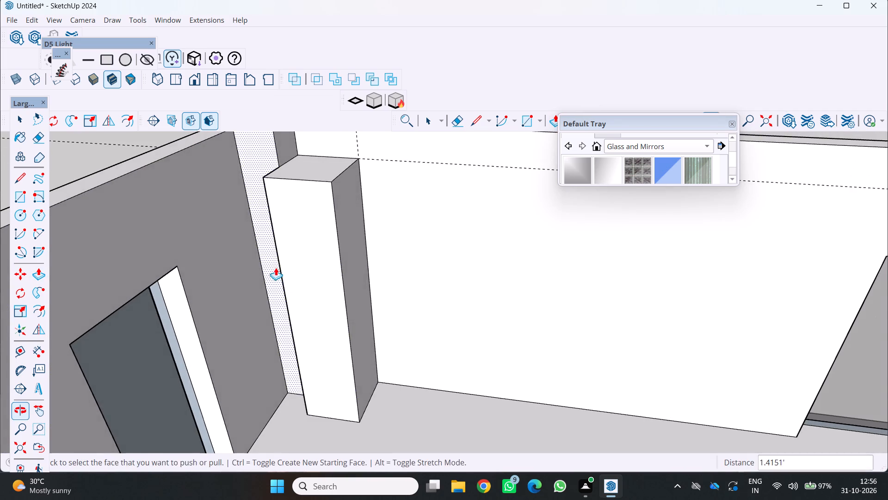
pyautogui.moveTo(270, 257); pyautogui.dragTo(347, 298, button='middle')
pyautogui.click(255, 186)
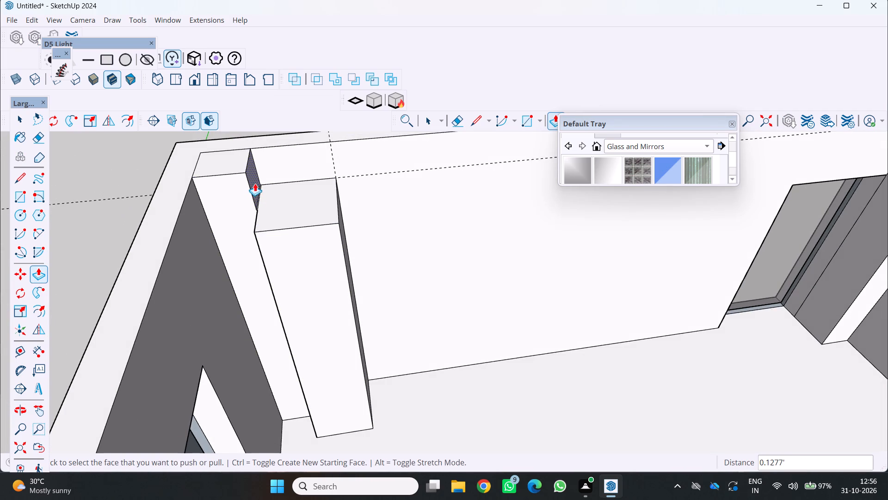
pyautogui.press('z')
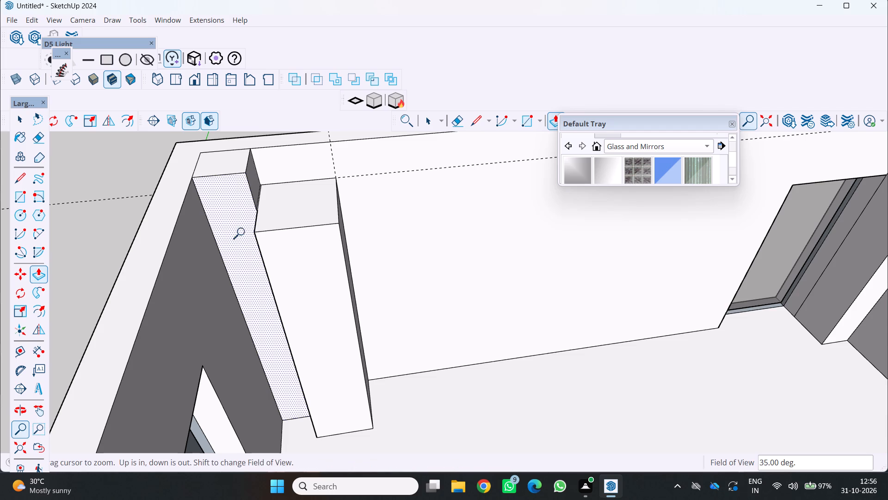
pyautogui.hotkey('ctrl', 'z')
# Draw a horizontal line about 10.7' long across the tall block's front face just above the floor, marking a base strip.
pyautogui.scroll(-4, 206, 279)
pyautogui.moveTo(255, 287); pyautogui.dragTo(255, 259, button='middle')
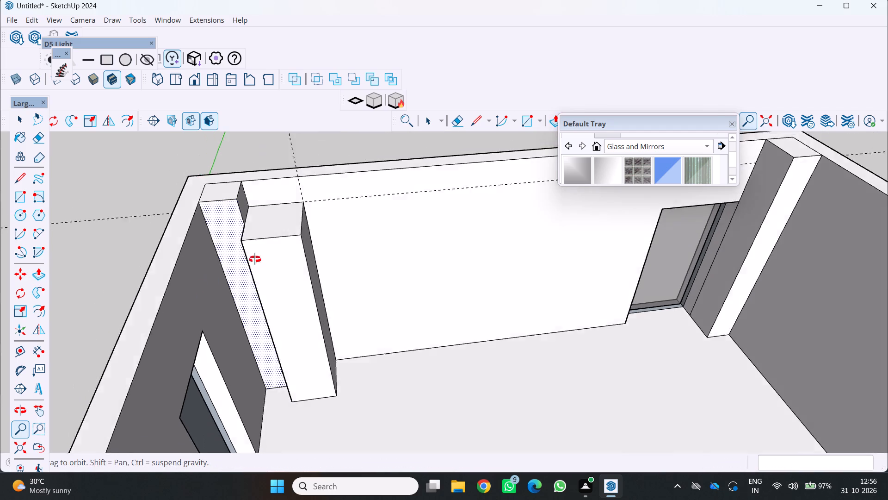
pyautogui.moveTo(255, 259); pyautogui.dragTo(267, 214, button='middle')
pyautogui.middleClick(268, 212)
pyautogui.scroll(1, 274, 212)
pyautogui.scroll(1, 345, 308)
pyautogui.moveTo(320, 287); pyautogui.dragTo(255, 232, button='middle')
pyautogui.middleClick(254, 233)
pyautogui.scroll(-4, 253, 231)
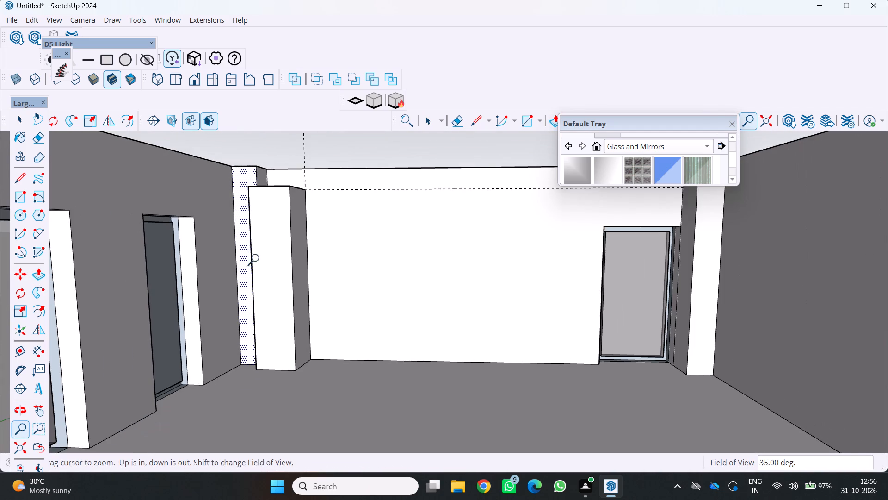
pyautogui.moveTo(266, 273); pyautogui.dragTo(277, 285, button='middle')
pyautogui.scroll(3, 286, 385)
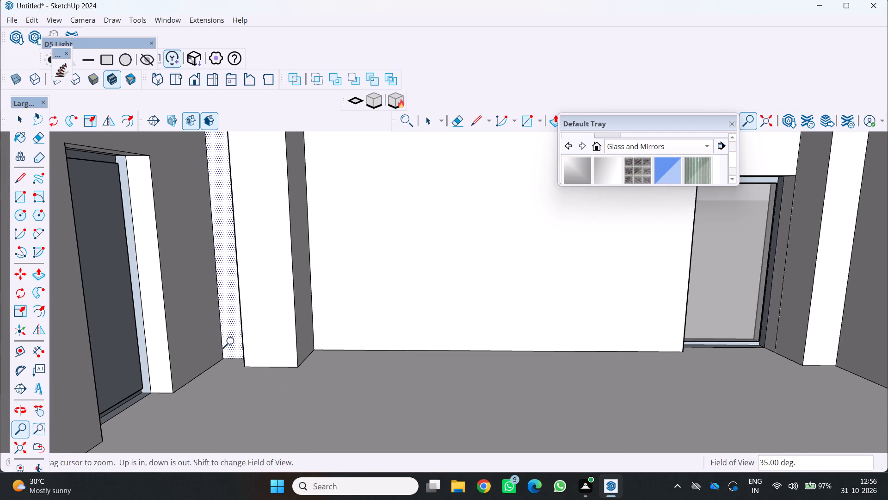
pyautogui.press('l')
pyautogui.scroll(3, 249, 366)
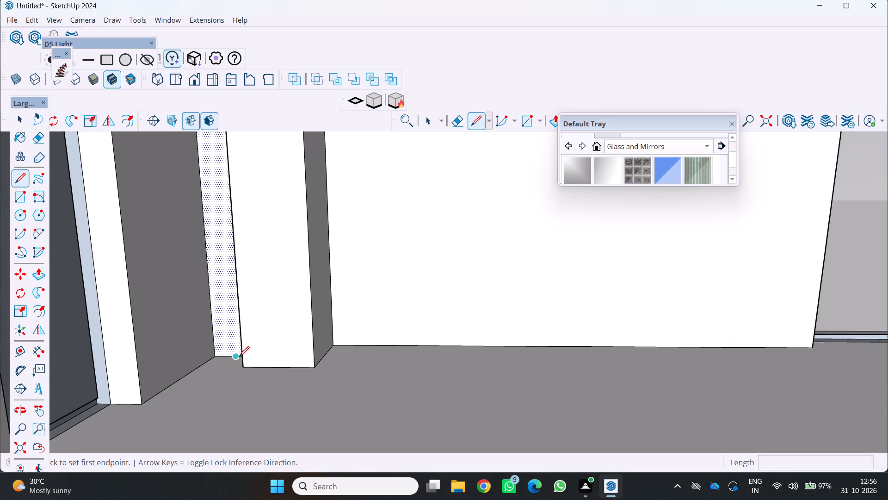
pyautogui.click(243, 355)
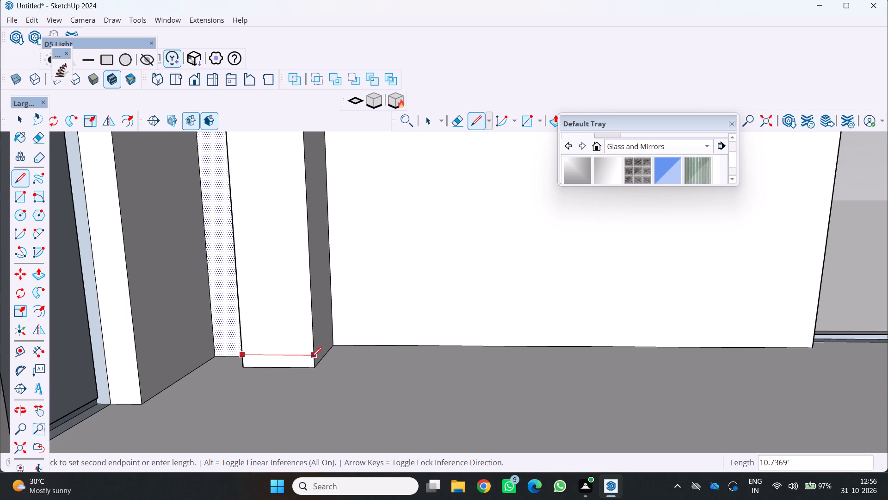
pyautogui.click(311, 357)
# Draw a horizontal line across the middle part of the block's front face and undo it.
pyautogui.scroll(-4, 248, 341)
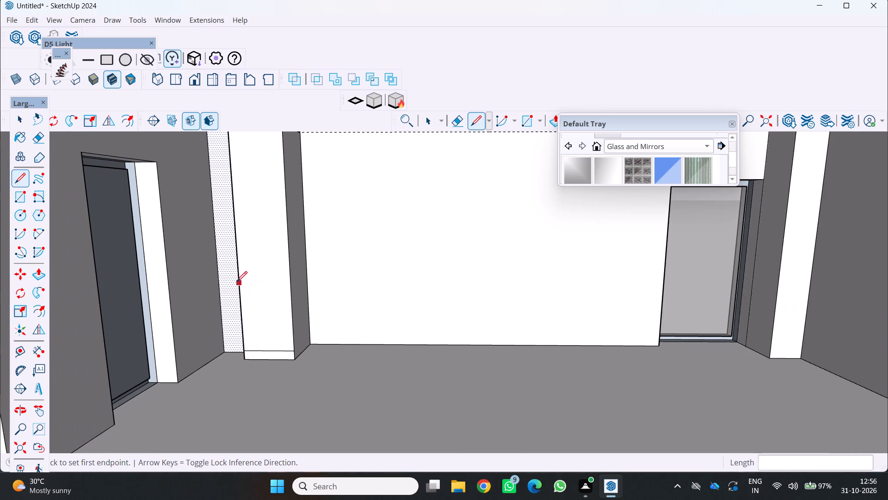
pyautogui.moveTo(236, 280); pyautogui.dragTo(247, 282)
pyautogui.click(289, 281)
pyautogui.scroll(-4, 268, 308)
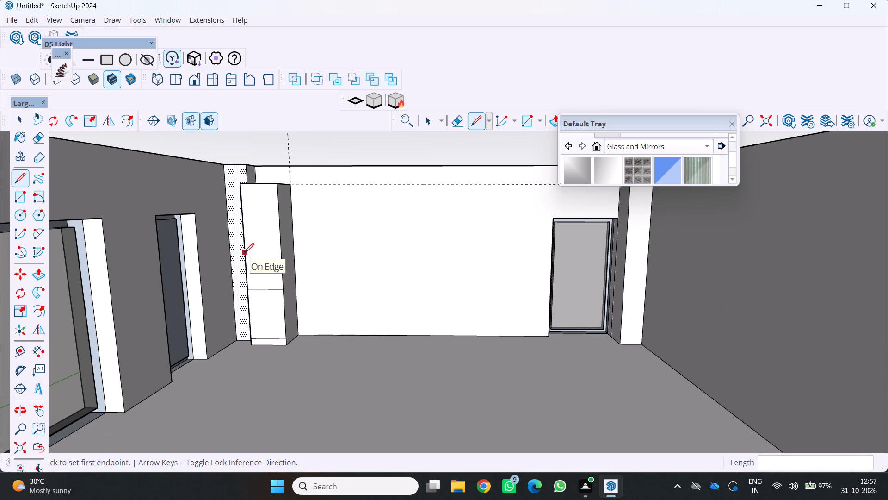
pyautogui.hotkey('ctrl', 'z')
# Draw two horizontal lines about 10.7' long across the block's front face, dividing the area above the base strip into three panels.
pyautogui.click(251, 295)
pyautogui.click(283, 296)
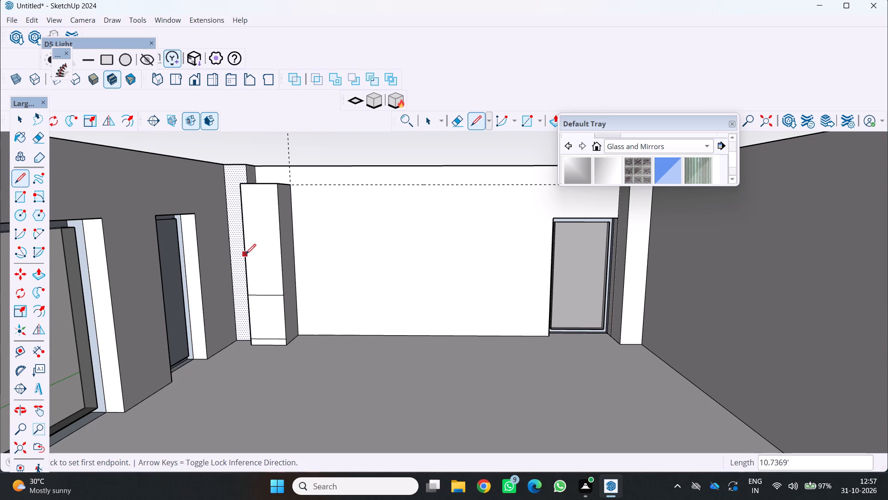
pyautogui.click(246, 254)
pyautogui.click(282, 256)
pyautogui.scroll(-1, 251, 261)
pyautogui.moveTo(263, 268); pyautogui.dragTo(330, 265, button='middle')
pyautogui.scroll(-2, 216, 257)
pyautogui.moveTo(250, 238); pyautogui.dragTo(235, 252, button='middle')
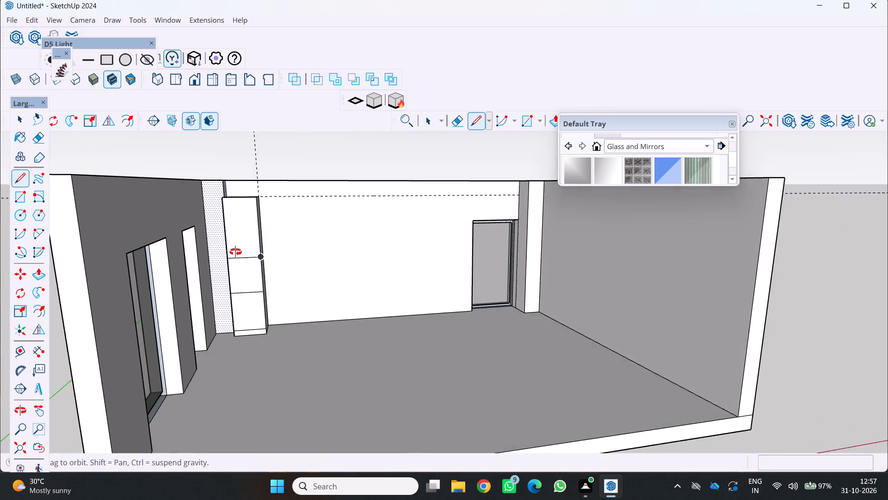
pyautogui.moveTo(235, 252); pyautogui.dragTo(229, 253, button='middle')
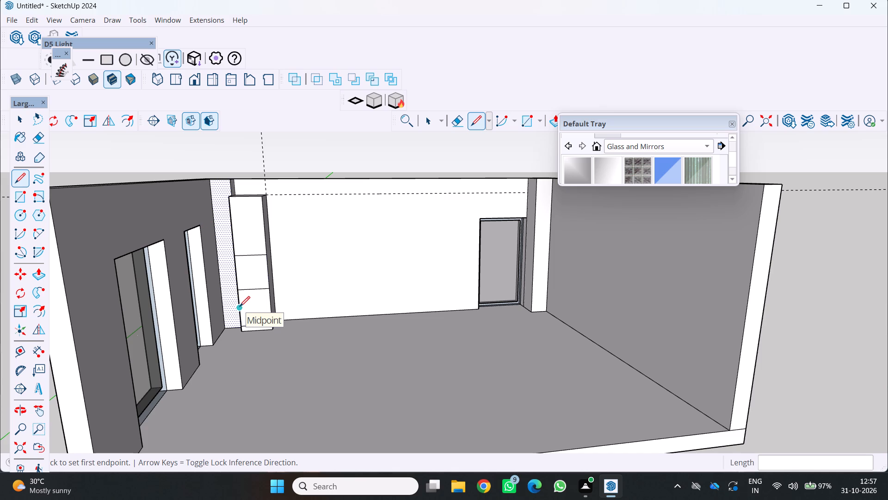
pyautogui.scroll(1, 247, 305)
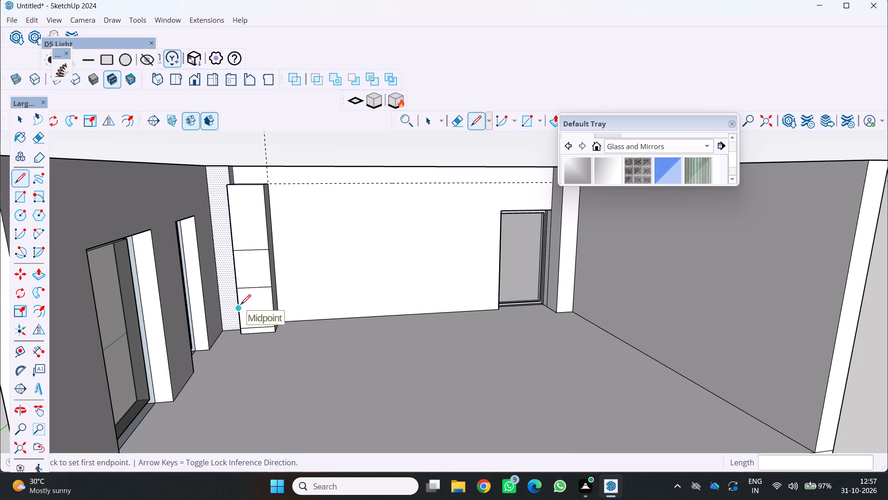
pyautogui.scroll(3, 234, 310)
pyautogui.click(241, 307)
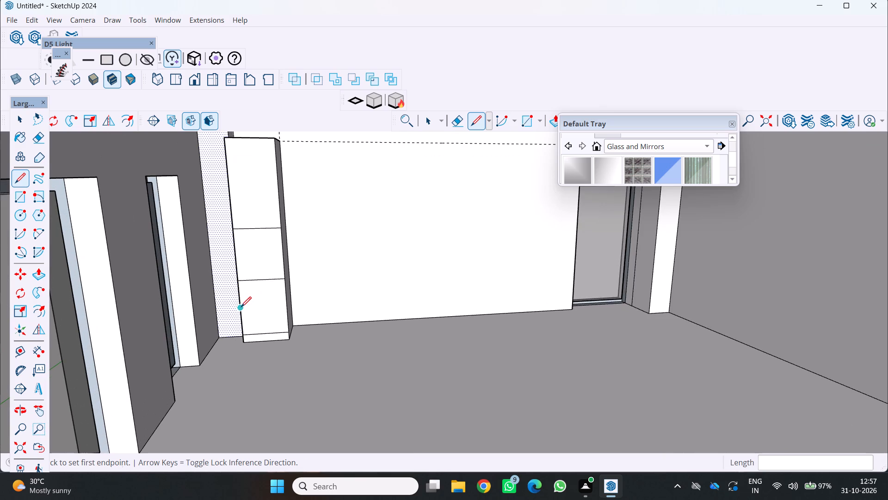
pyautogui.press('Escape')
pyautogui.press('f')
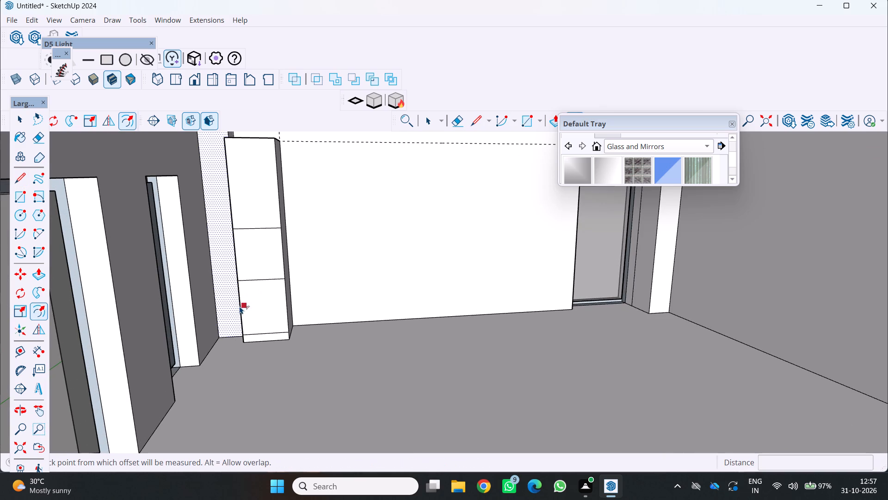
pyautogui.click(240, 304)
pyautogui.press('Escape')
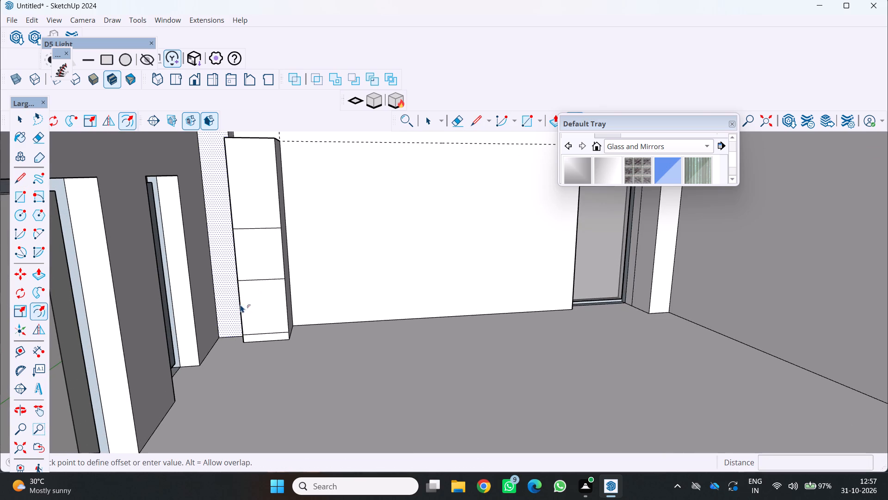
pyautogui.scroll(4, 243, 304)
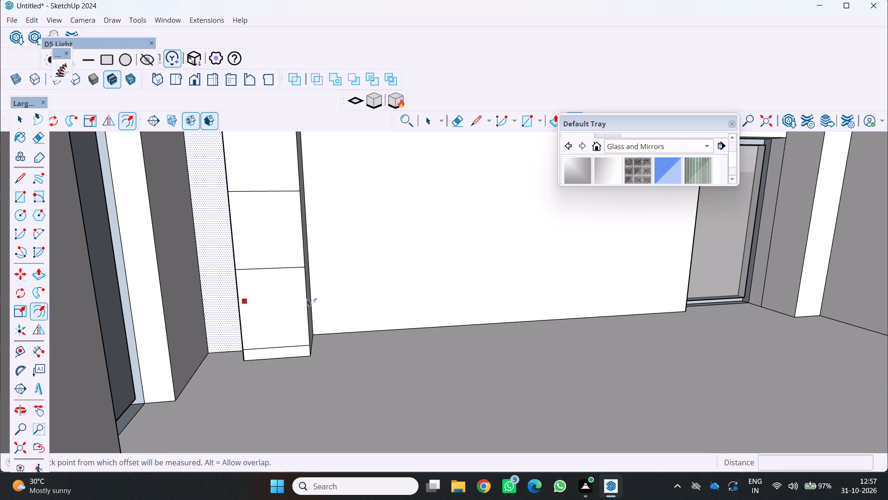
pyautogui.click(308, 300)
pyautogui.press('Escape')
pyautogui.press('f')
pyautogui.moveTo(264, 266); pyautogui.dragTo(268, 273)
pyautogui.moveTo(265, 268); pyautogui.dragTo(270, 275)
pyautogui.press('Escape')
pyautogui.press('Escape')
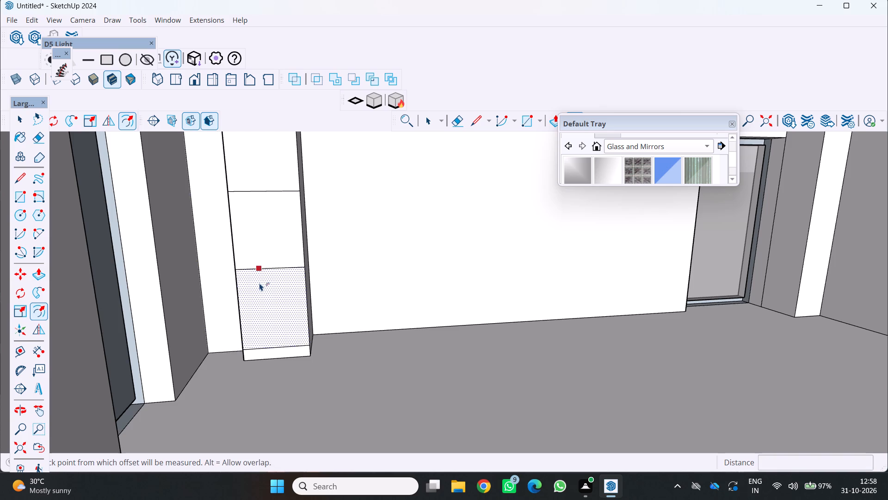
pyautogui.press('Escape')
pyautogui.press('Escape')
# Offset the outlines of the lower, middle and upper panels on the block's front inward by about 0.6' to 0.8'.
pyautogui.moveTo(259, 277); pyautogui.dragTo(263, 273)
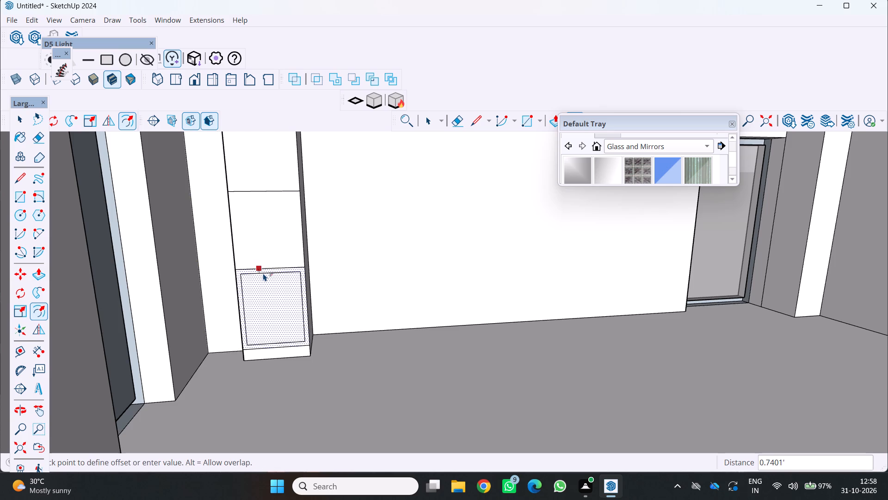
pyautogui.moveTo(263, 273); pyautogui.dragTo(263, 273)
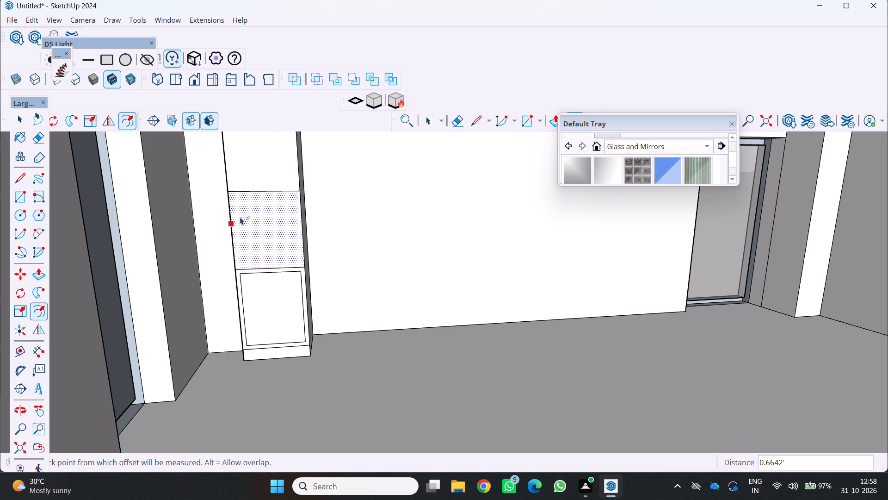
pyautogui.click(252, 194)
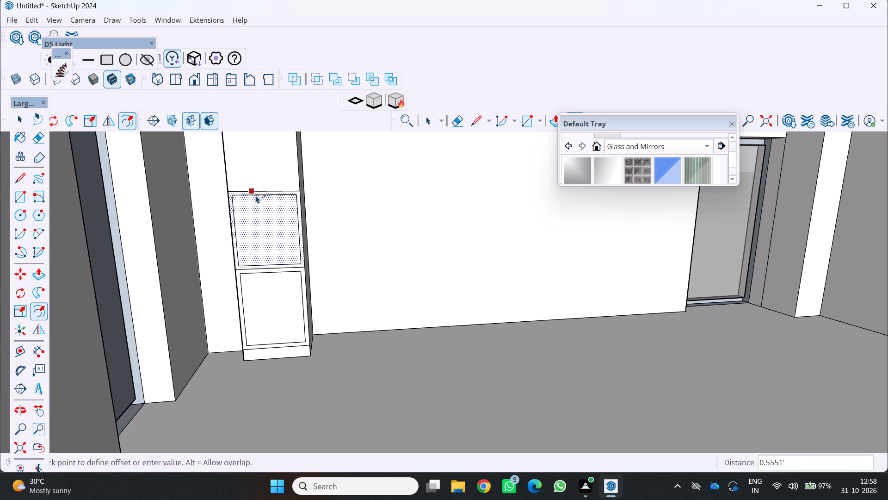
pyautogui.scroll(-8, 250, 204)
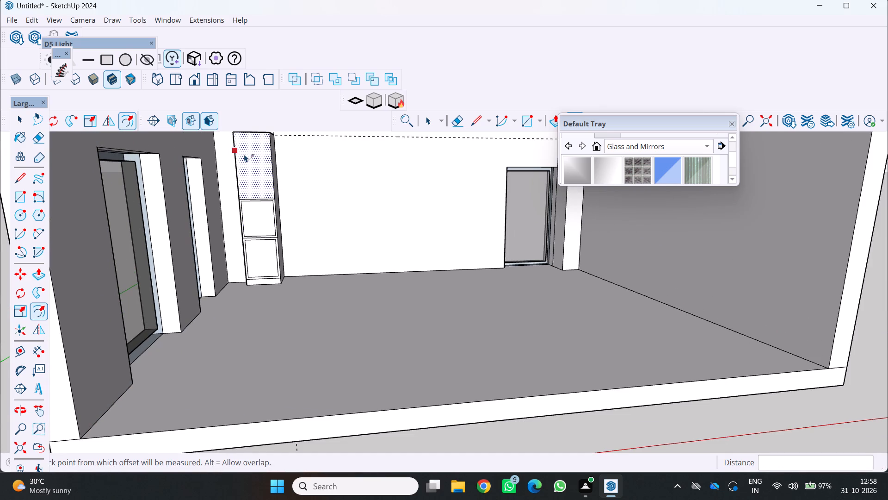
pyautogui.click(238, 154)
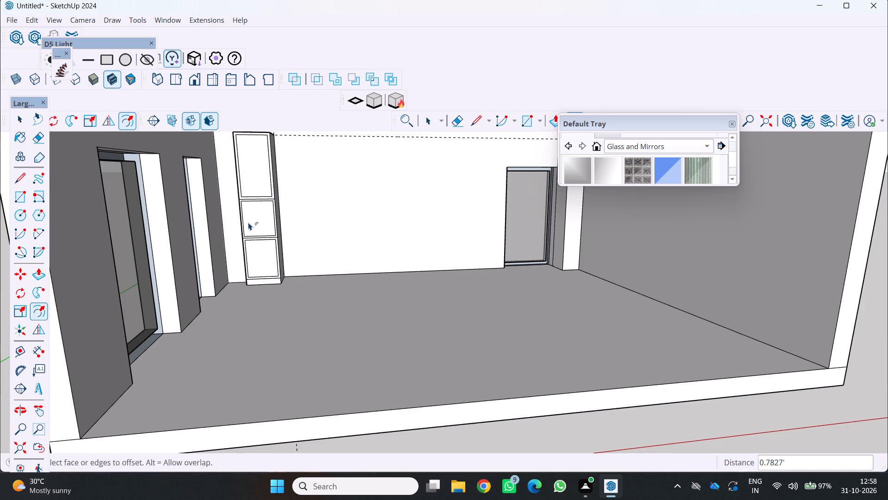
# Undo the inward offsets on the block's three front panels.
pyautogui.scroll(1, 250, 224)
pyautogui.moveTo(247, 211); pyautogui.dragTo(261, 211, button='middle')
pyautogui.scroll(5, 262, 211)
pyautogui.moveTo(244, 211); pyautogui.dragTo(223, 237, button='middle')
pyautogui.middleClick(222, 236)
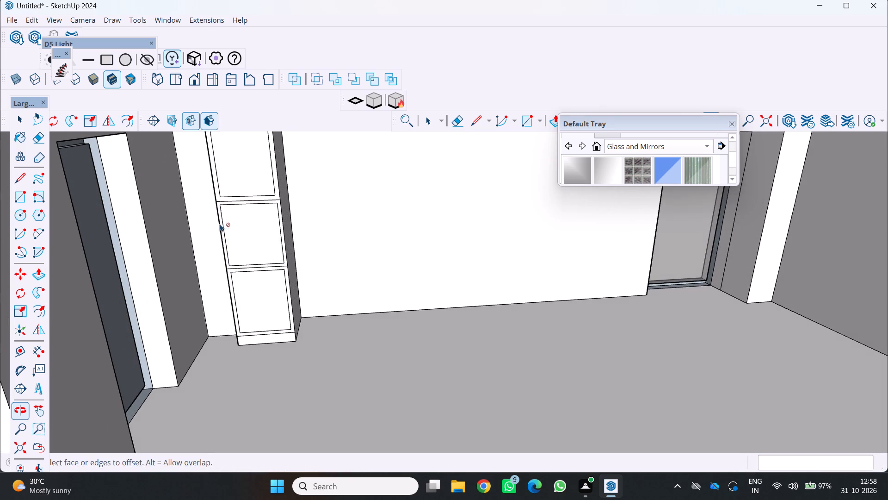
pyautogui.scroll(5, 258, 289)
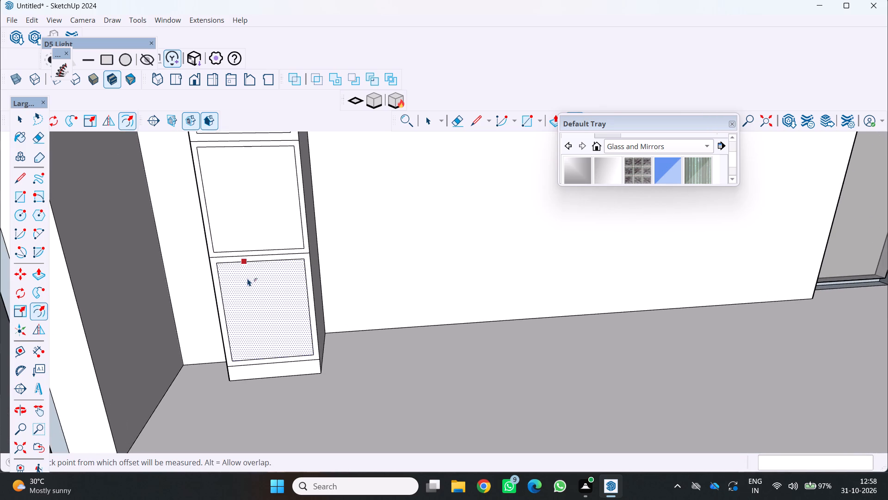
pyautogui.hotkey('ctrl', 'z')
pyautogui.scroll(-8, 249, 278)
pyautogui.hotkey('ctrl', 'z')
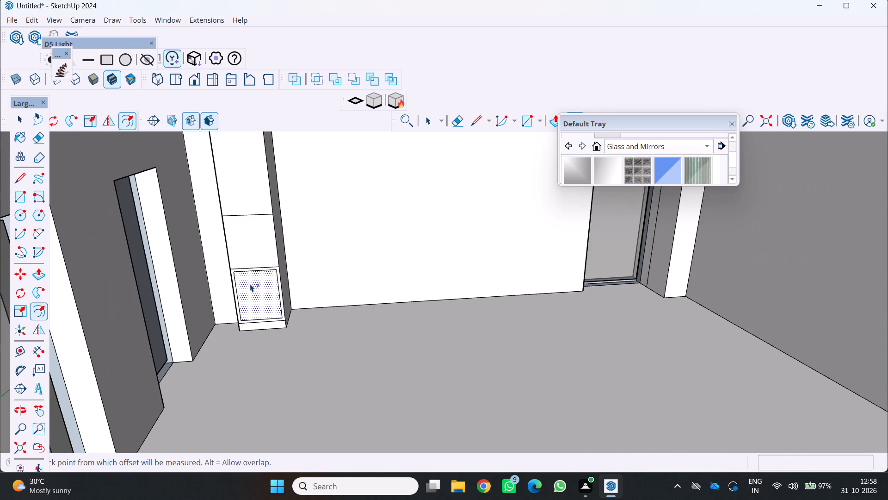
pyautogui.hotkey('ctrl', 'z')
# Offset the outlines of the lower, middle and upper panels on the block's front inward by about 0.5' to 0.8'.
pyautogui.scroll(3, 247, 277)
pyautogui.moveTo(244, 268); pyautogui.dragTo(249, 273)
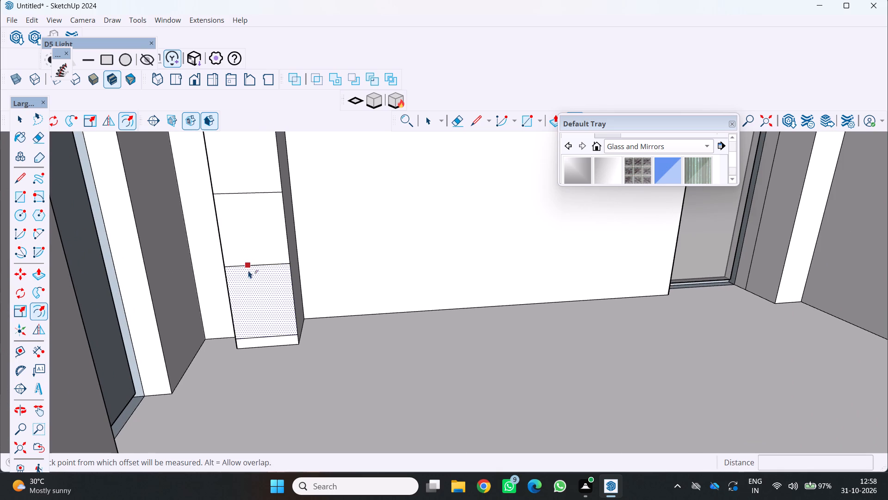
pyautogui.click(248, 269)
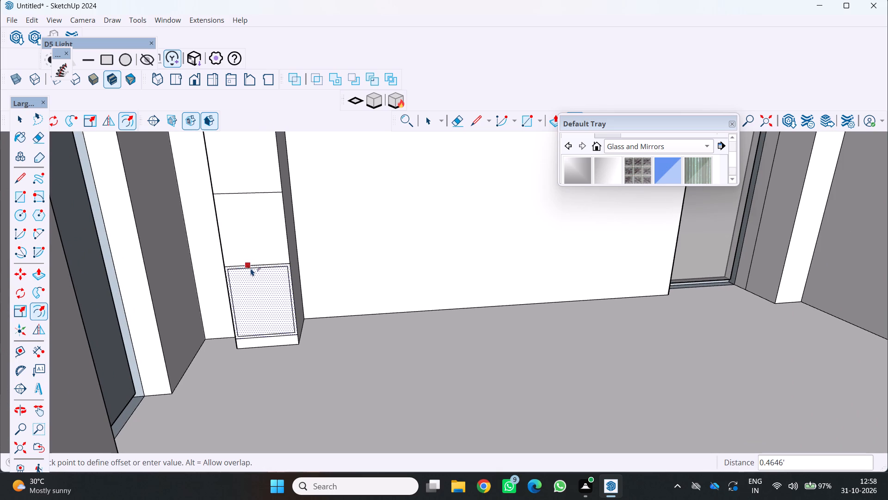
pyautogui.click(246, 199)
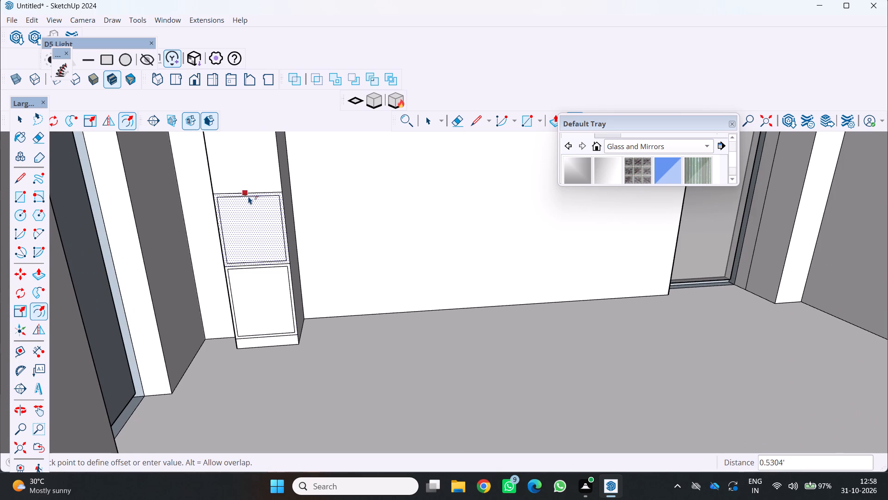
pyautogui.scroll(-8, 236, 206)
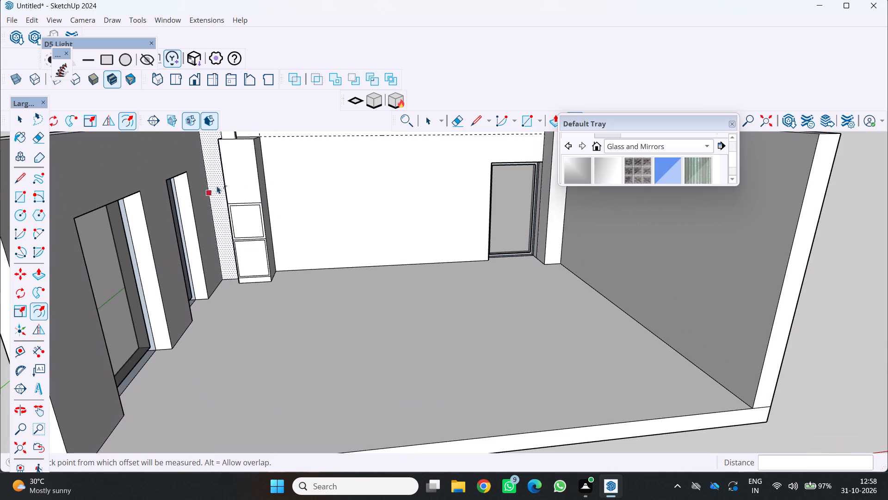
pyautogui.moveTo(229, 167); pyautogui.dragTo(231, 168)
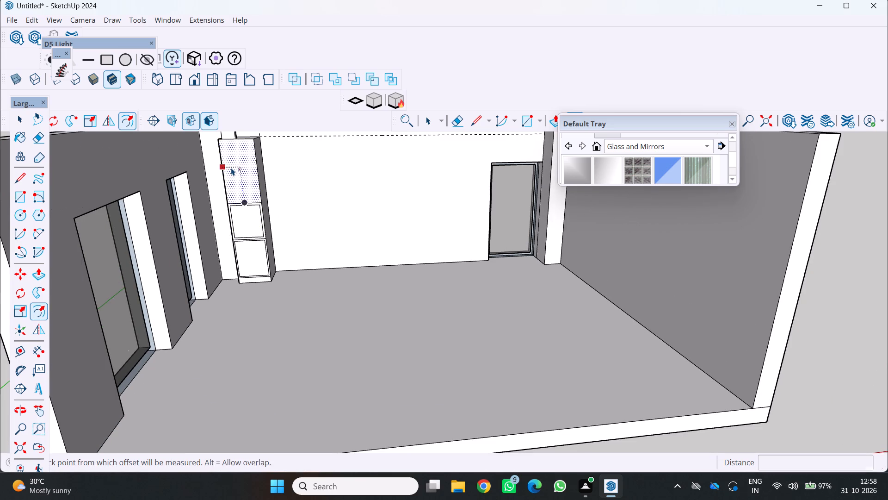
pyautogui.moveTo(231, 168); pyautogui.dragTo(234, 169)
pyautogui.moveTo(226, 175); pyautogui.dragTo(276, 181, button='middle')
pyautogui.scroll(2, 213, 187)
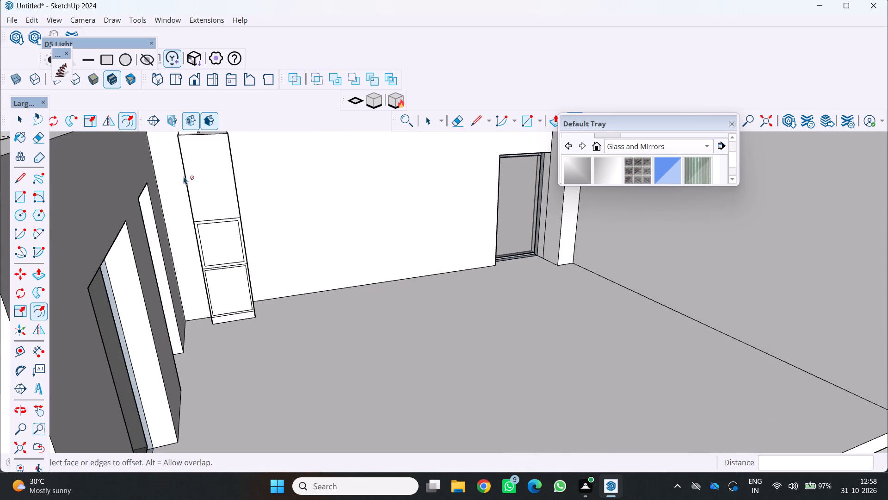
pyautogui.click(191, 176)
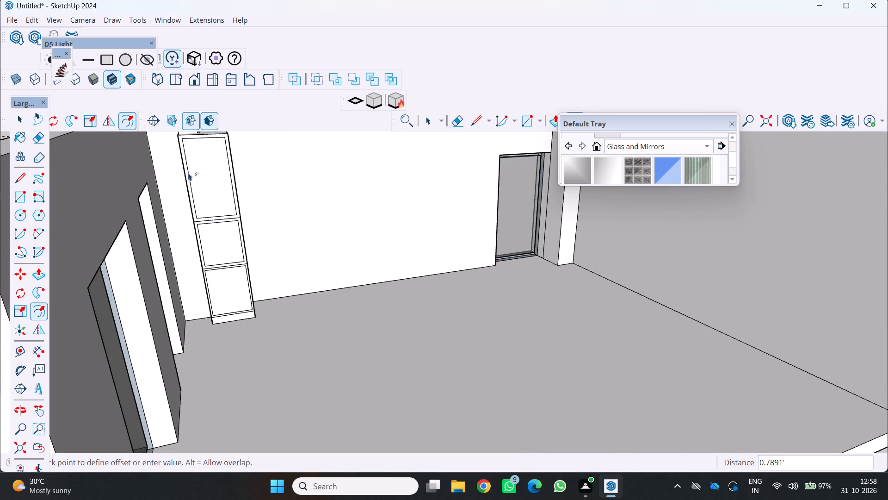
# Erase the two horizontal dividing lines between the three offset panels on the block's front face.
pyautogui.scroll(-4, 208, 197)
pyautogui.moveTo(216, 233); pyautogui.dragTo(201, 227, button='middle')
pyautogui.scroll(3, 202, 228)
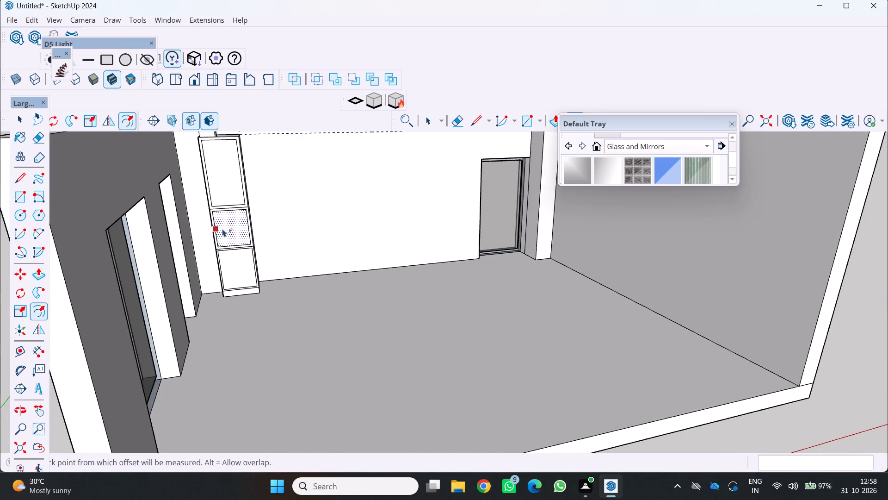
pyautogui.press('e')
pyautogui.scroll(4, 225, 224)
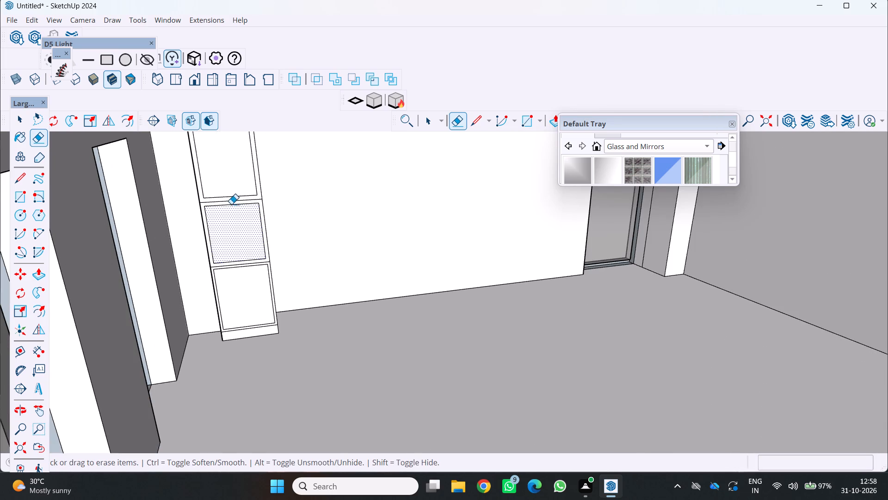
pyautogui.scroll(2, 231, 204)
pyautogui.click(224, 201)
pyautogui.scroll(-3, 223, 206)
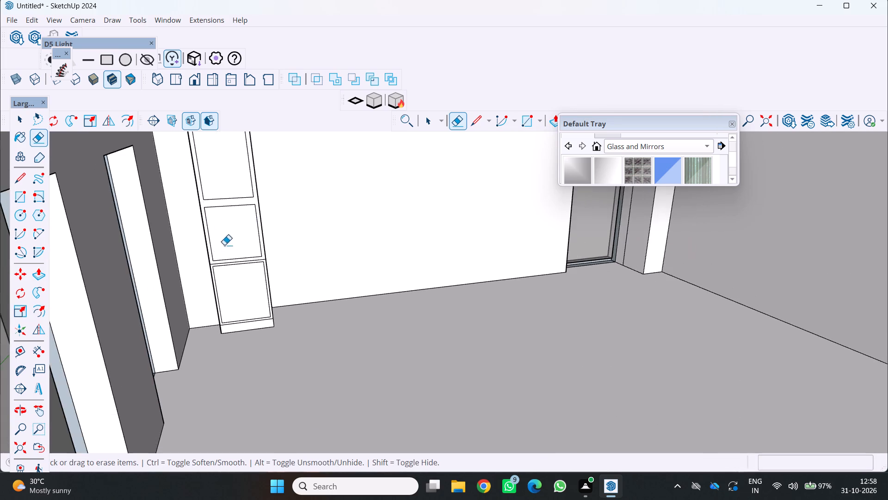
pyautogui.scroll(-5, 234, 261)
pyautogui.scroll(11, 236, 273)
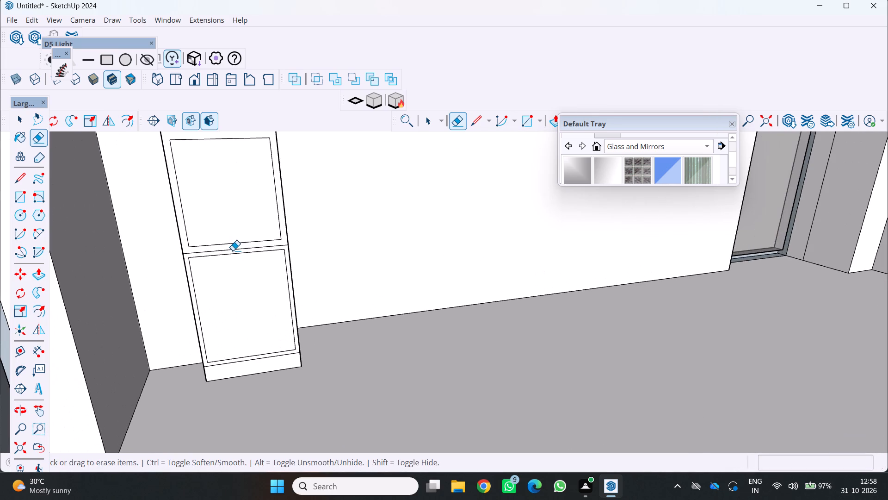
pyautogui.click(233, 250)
# Examine the proportions of the block's three-panel front within the whole room.
pyautogui.scroll(-10, 234, 255)
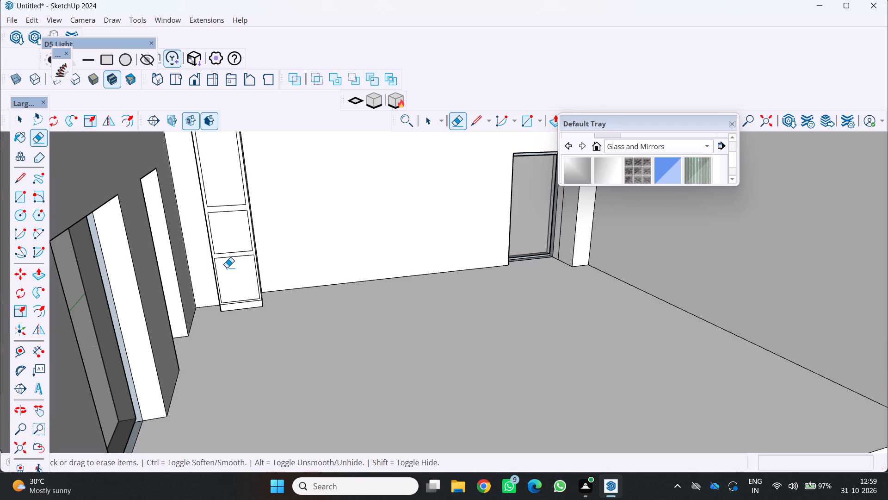
pyautogui.scroll(-10, 227, 269)
pyautogui.moveTo(283, 304); pyautogui.dragTo(291, 267, button='middle')
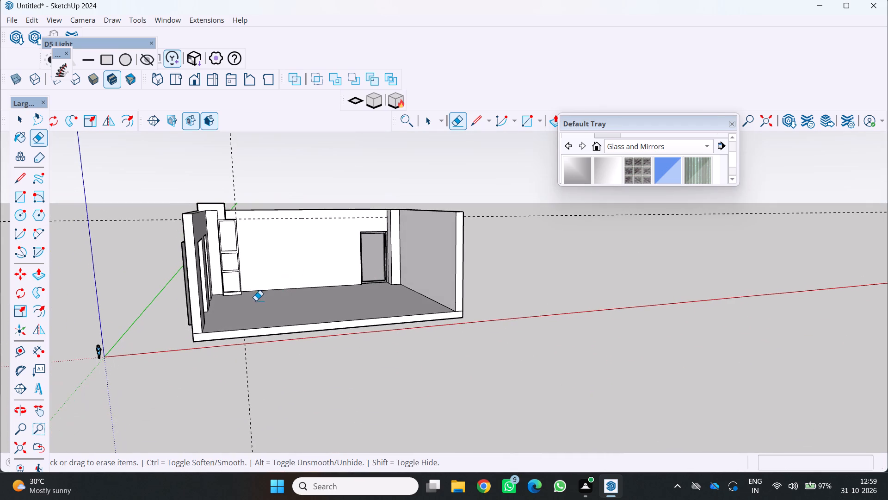
pyautogui.scroll(9, 234, 302)
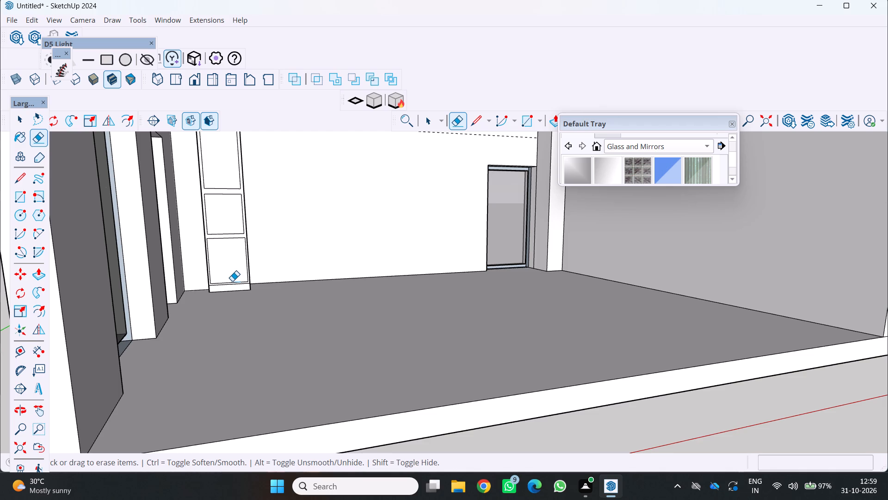
pyautogui.scroll(-5, 232, 278)
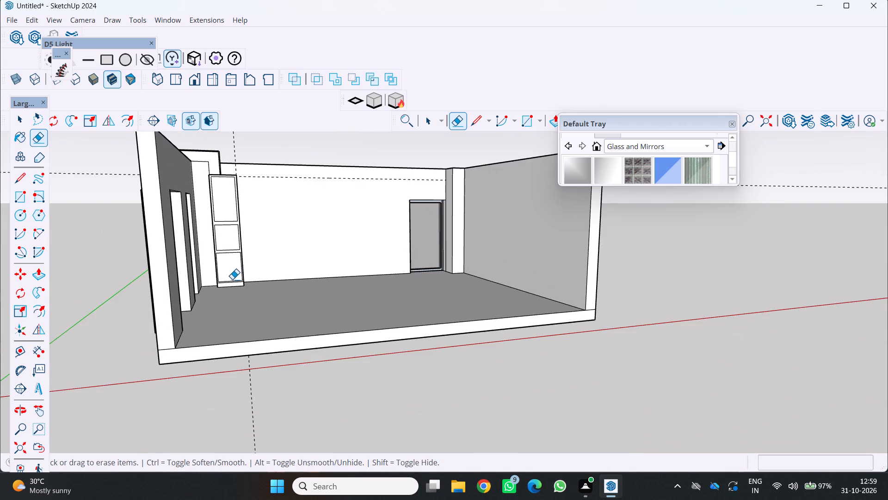
pyautogui.moveTo(234, 282); pyautogui.dragTo(236, 314, button='middle')
pyautogui.scroll(1, 223, 294)
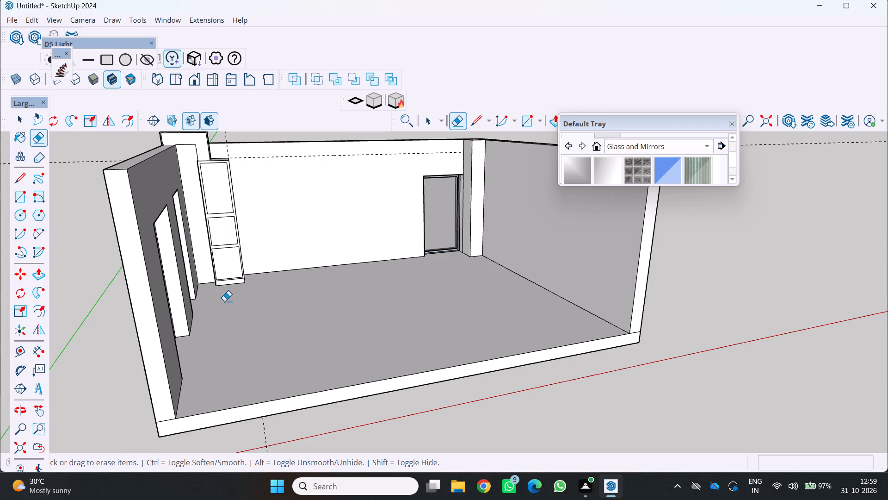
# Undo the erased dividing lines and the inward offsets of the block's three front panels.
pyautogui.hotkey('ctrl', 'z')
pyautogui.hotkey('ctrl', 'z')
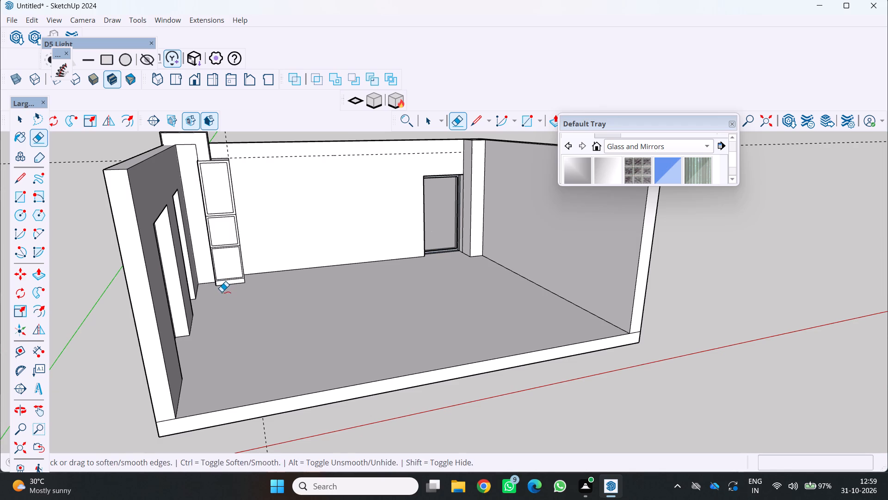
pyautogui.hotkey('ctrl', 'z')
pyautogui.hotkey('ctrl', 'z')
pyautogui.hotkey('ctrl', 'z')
# Offset the outline of the lower panel on the block's front slightly inward to leave a thin frame.
pyautogui.scroll(4, 208, 258)
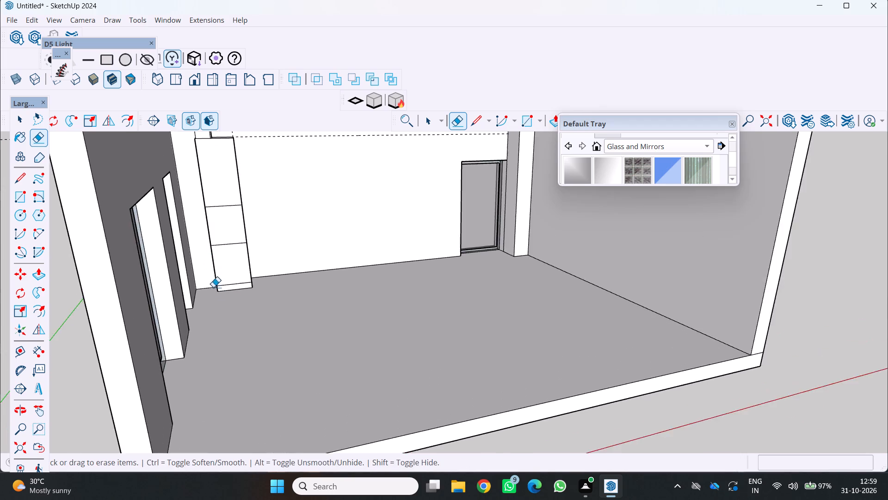
pyautogui.scroll(5, 213, 287)
pyautogui.press('f')
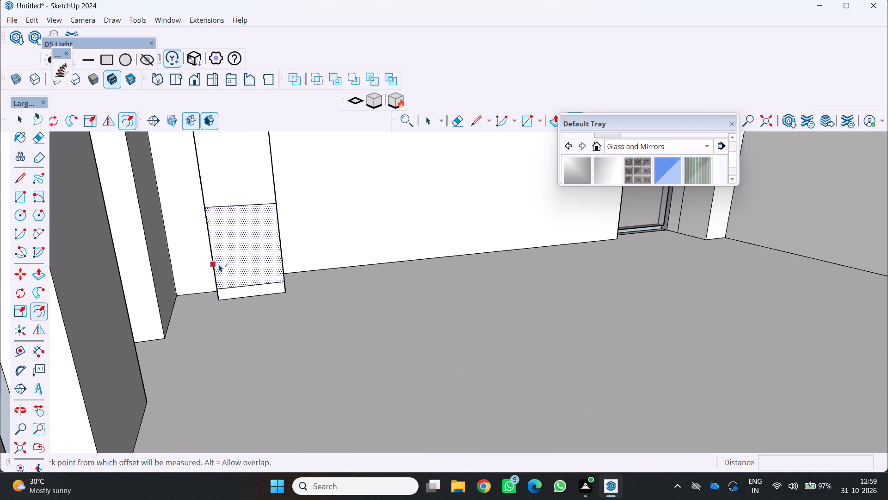
pyautogui.moveTo(214, 260); pyautogui.dragTo(219, 259)
pyautogui.moveTo(213, 256); pyautogui.dragTo(218, 256)
pyautogui.click(216, 256)
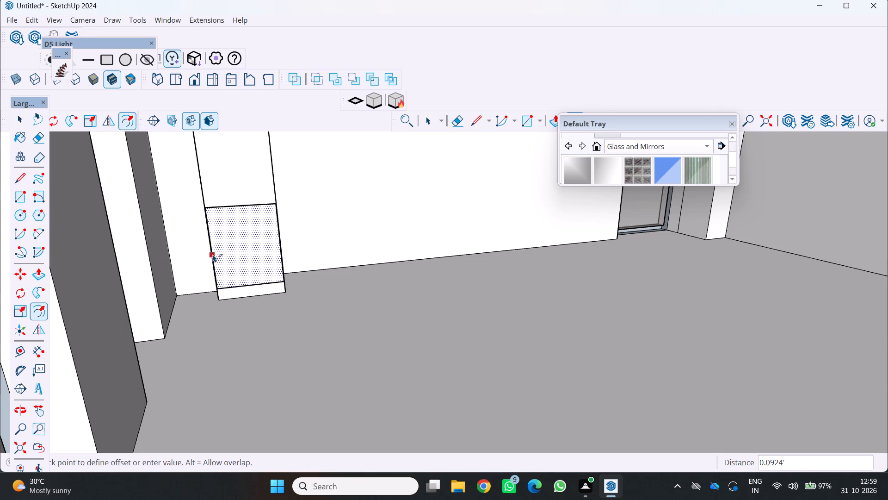
# Offset the outline of the middle panel on the block's front inward by about 0.24'.
pyautogui.moveTo(206, 217); pyautogui.dragTo(249, 252, button='middle')
pyautogui.scroll(-3, 241, 254)
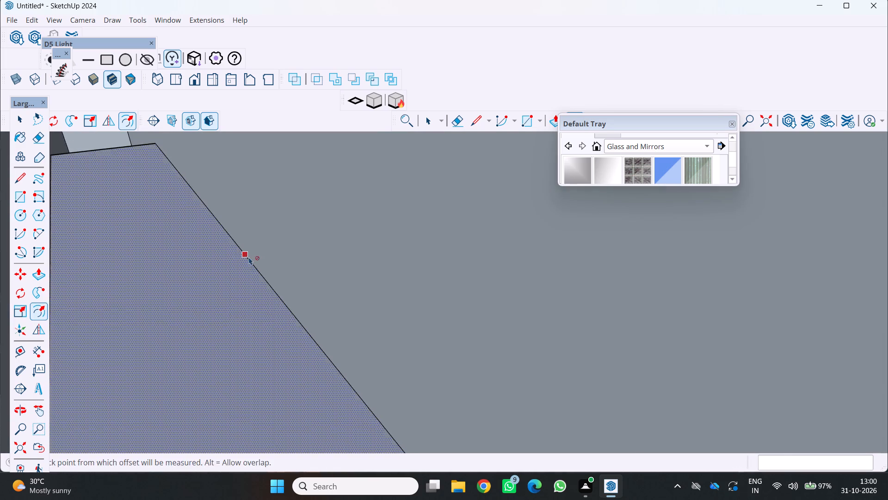
pyautogui.scroll(-14, 241, 254)
pyautogui.moveTo(239, 260); pyautogui.dragTo(187, 242, button='middle')
pyautogui.scroll(-5, 188, 242)
pyautogui.middleClick(187, 242)
pyautogui.scroll(-3, 282, 289)
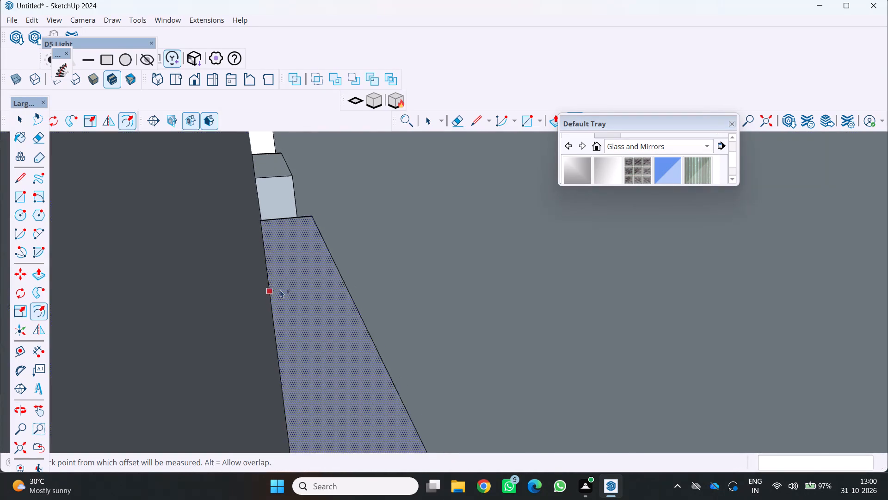
pyautogui.scroll(-9, 280, 290)
pyautogui.moveTo(299, 295); pyautogui.dragTo(209, 262, button='middle')
pyautogui.scroll(-4, 466, 318)
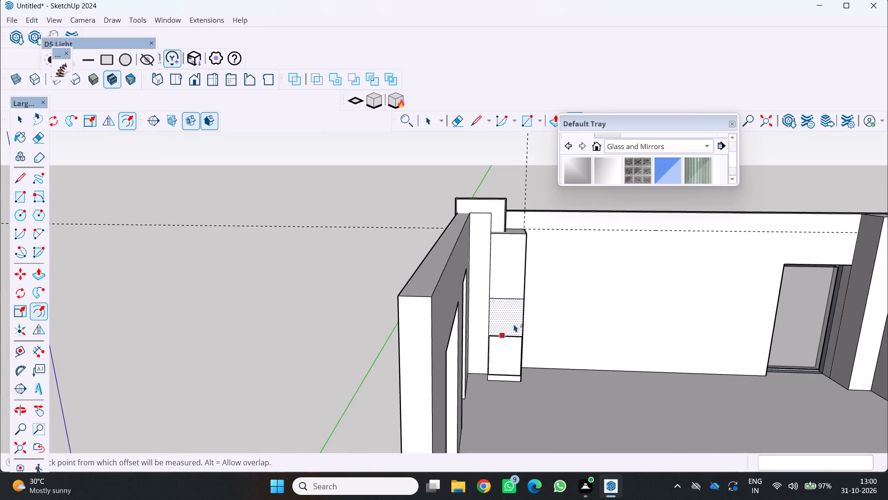
pyautogui.scroll(13, 512, 318)
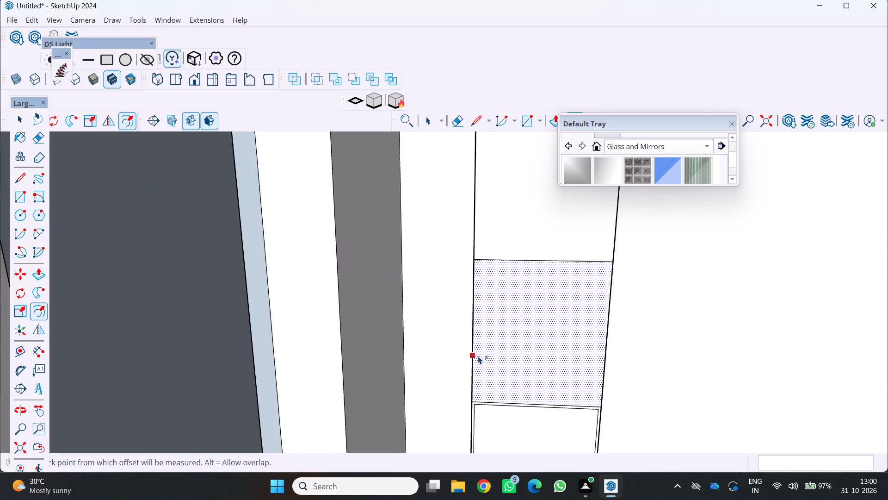
pyautogui.moveTo(478, 354); pyautogui.dragTo(476, 349)
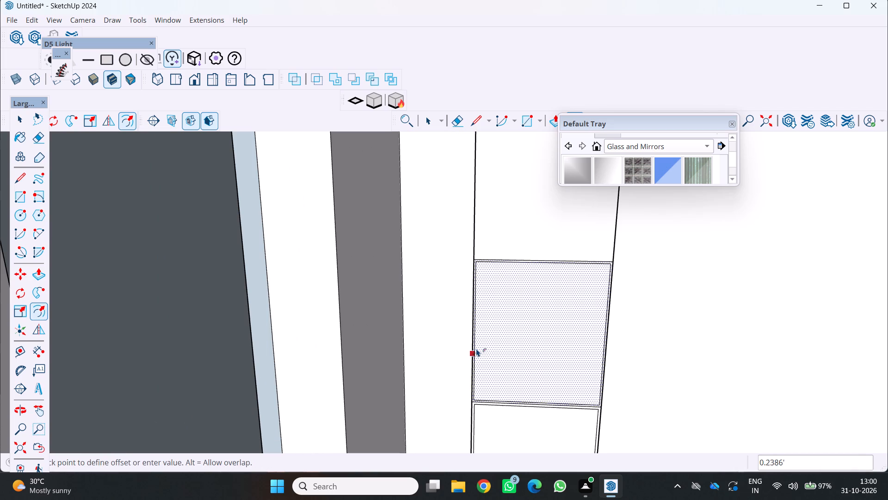
pyautogui.moveTo(476, 349); pyautogui.dragTo(476, 348)
# Offset the outline of the upper panel on the block's front inward by about 0.3'.
pyautogui.scroll(-5, 474, 319)
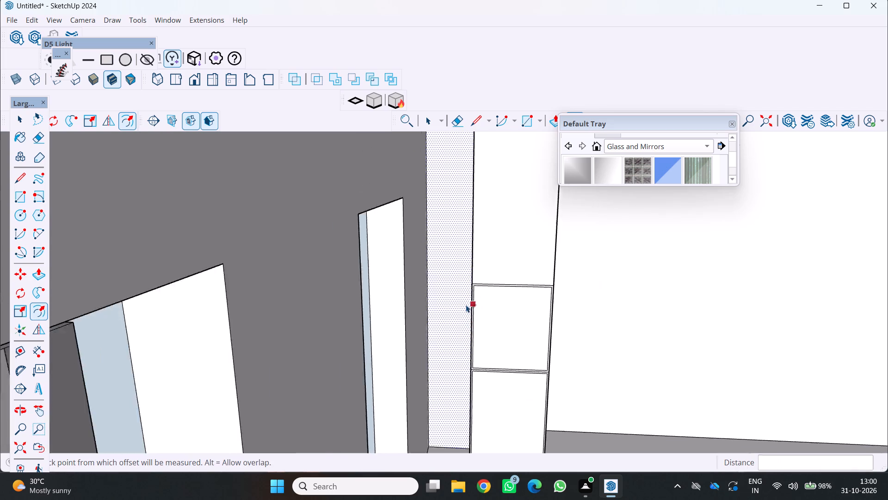
pyautogui.scroll(-2, 466, 305)
pyautogui.moveTo(479, 254); pyautogui.dragTo(472, 256)
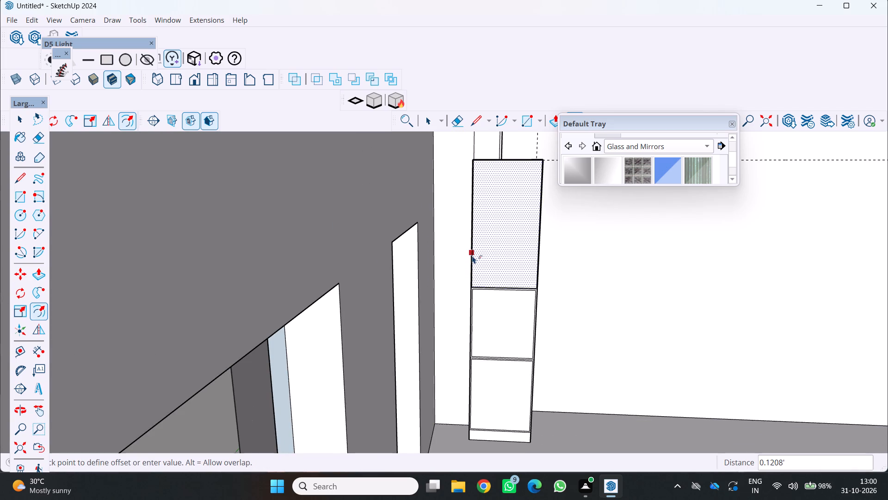
pyautogui.moveTo(472, 256); pyautogui.dragTo(474, 256)
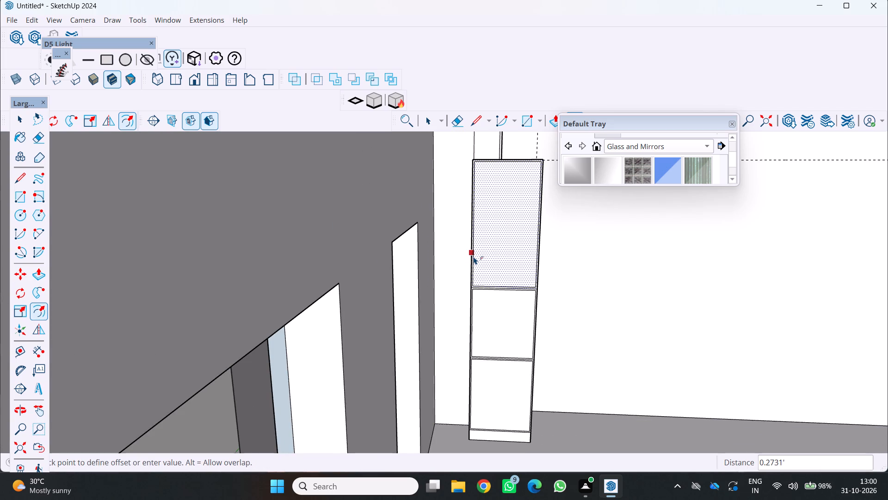
pyautogui.moveTo(474, 256); pyautogui.dragTo(474, 256)
# Erase the horizontal dividing line between the upper and middle panels on the block's front.
pyautogui.scroll(2, 467, 267)
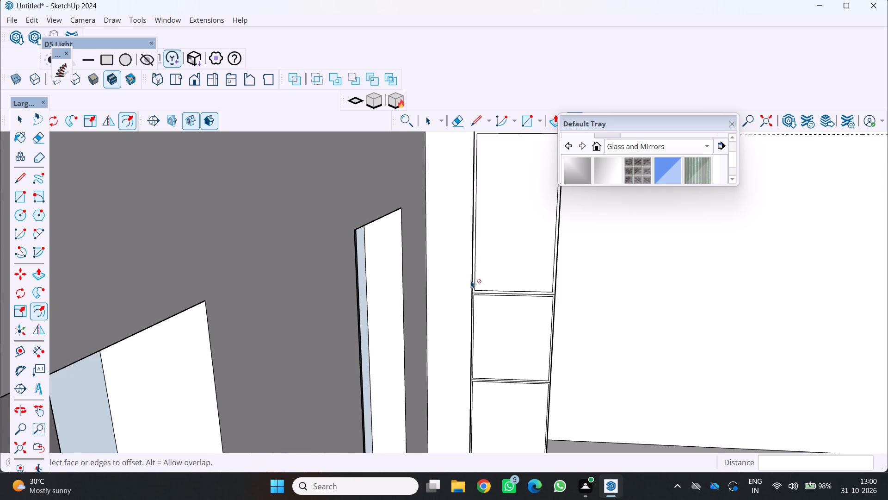
pyautogui.scroll(-3, 470, 281)
pyautogui.scroll(5, 492, 306)
pyautogui.scroll(-1, 477, 303)
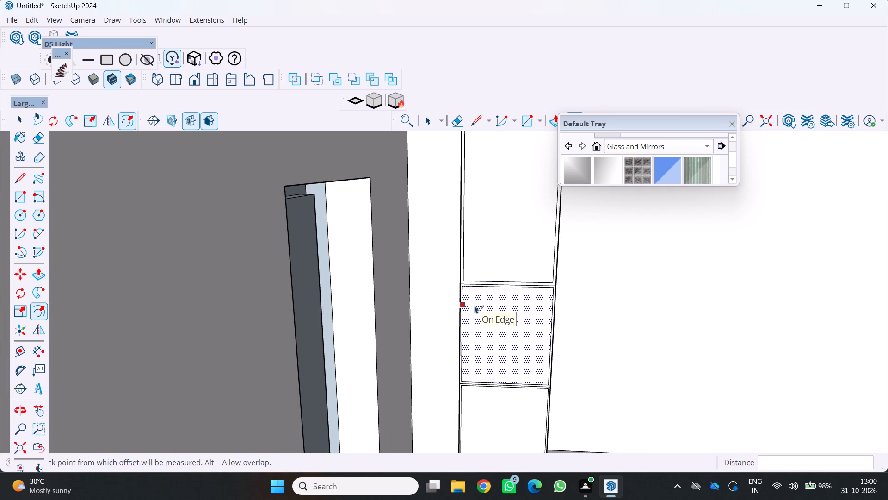
pyautogui.scroll(-4, 481, 287)
pyautogui.scroll(6, 474, 285)
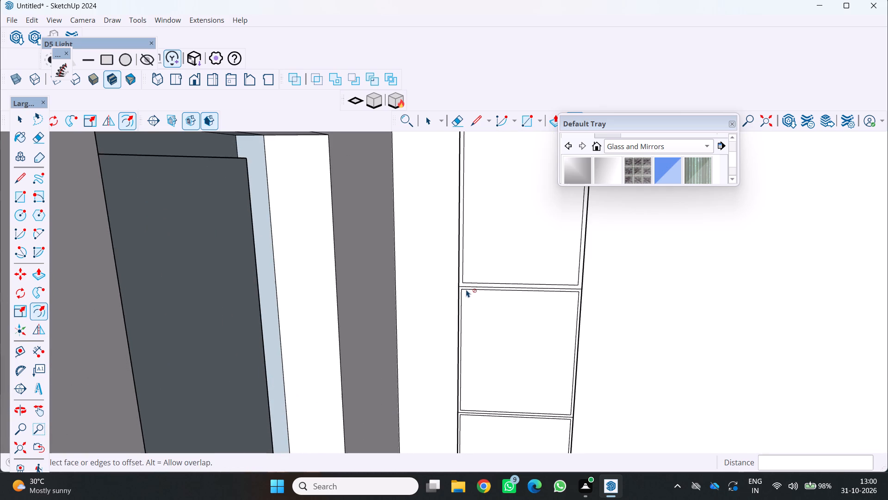
pyautogui.press('e')
pyautogui.scroll(2, 481, 291)
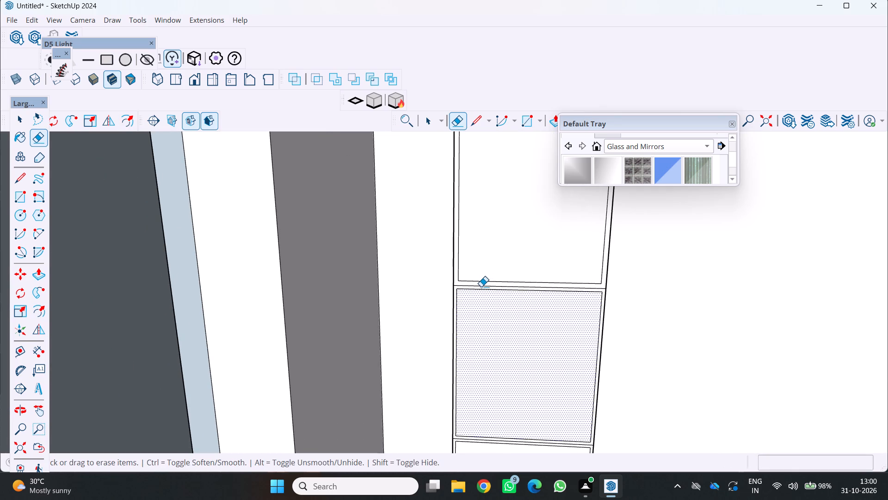
pyautogui.click(481, 287)
# Erase the horizontal dividing line between the middle and lower panels on the cabinet's front.
pyautogui.scroll(-11, 472, 286)
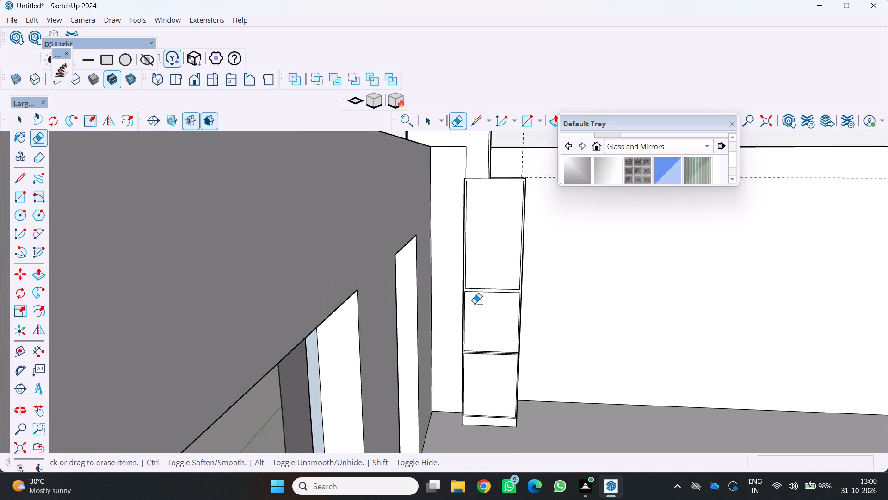
pyautogui.scroll(-2, 475, 303)
pyautogui.scroll(10, 497, 336)
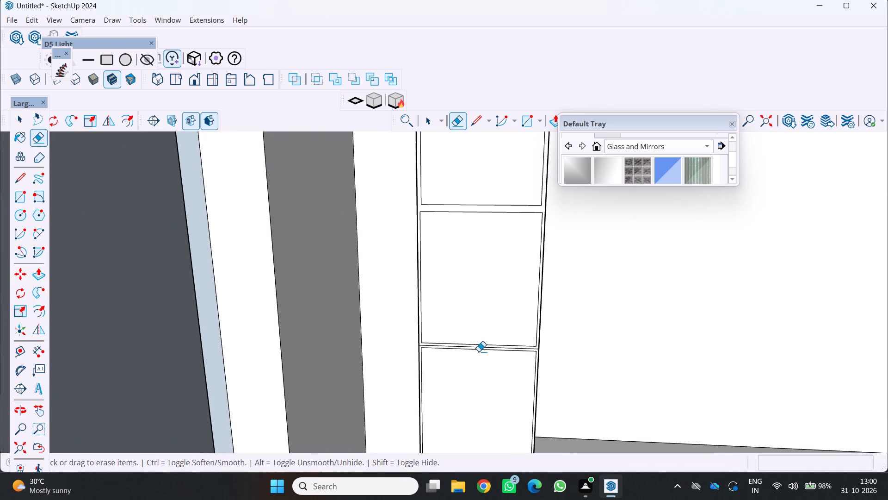
pyautogui.scroll(4, 479, 351)
pyautogui.click(473, 343)
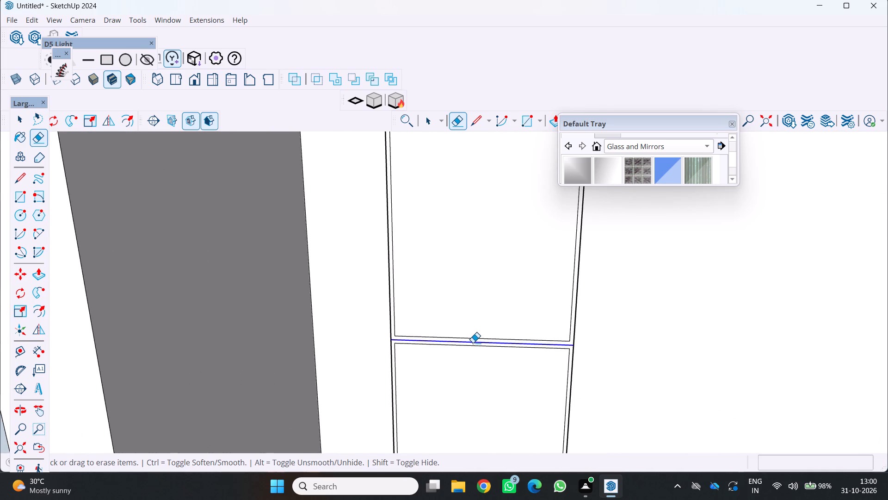
# Push/Pull the thin frame around the cabinet's front panels outward by about 0.2', leaving the panels recessed.
pyautogui.scroll(-12, 472, 344)
pyautogui.scroll(-1, 506, 381)
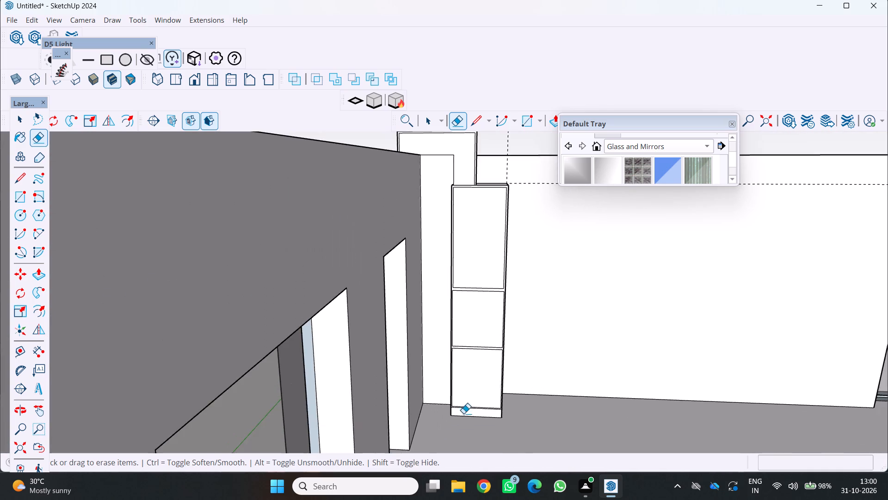
pyautogui.scroll(9, 453, 419)
pyautogui.scroll(-10, 473, 403)
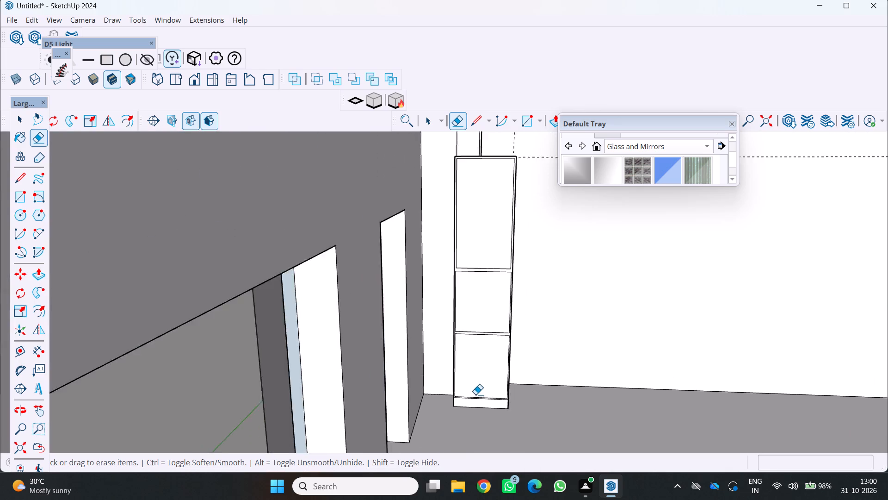
pyautogui.scroll(-3, 475, 394)
pyautogui.moveTo(499, 353); pyautogui.dragTo(454, 404, button='middle')
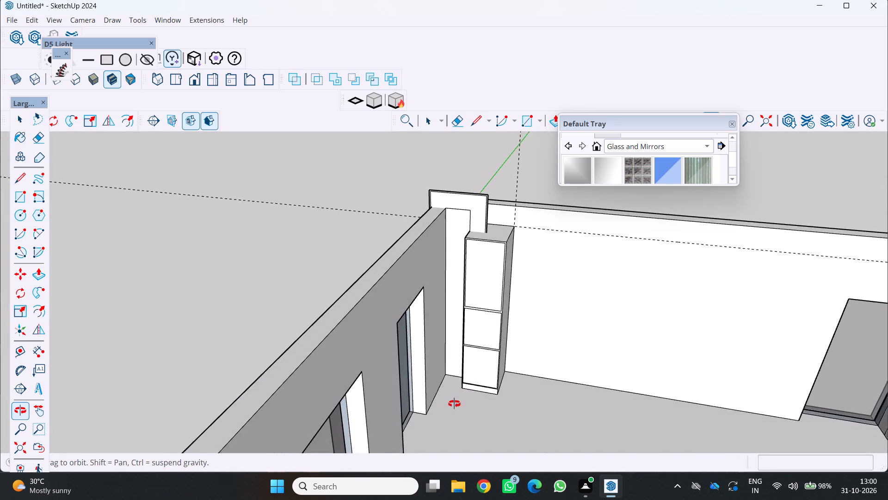
pyautogui.moveTo(454, 404); pyautogui.dragTo(449, 408, button='middle')
pyautogui.middleClick(448, 408)
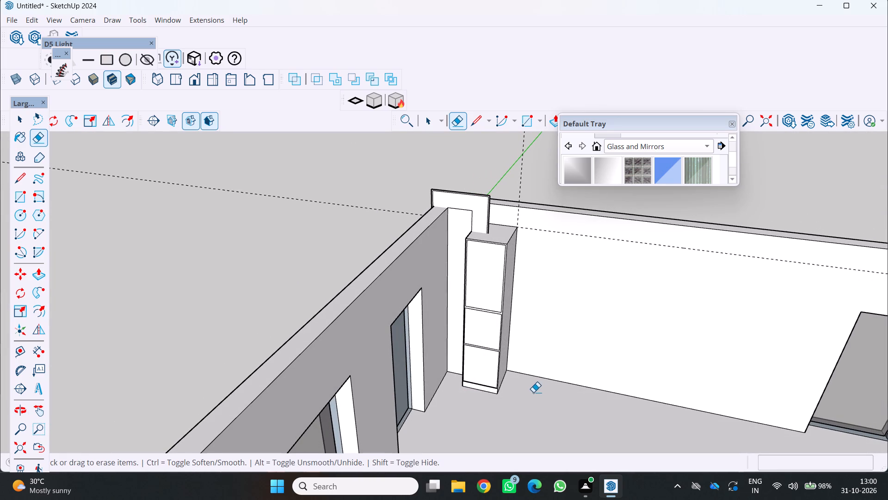
pyautogui.press('space')
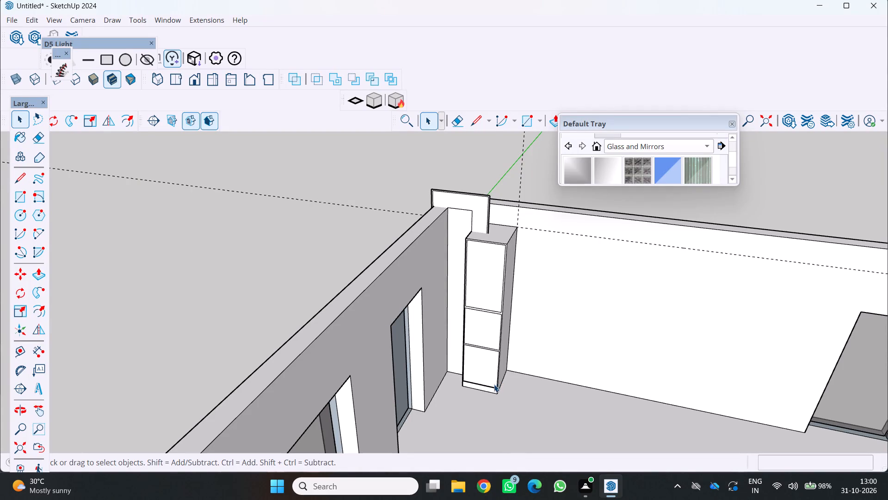
pyautogui.scroll(8, 496, 385)
pyautogui.moveTo(487, 345); pyautogui.dragTo(524, 352, button='middle')
pyautogui.scroll(1, 488, 345)
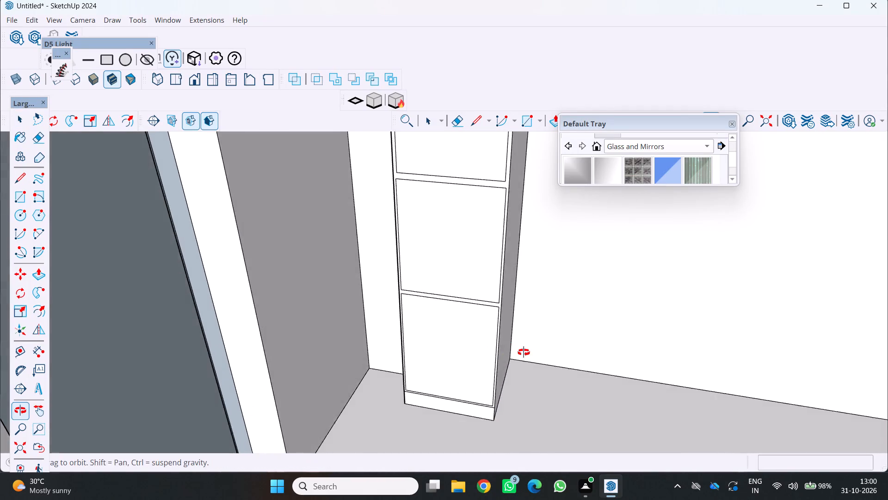
pyautogui.moveTo(524, 352); pyautogui.dragTo(525, 352, button='middle')
pyautogui.middleClick(525, 351)
pyautogui.scroll(4, 501, 326)
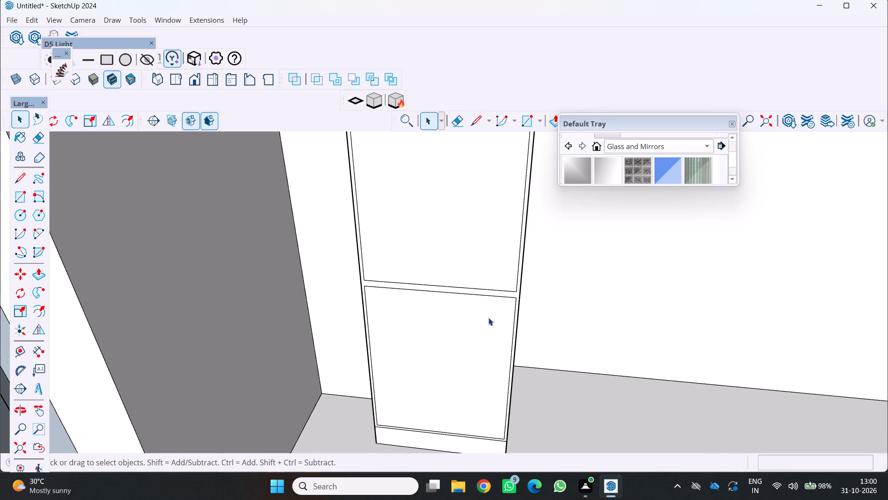
pyautogui.press('p')
pyautogui.scroll(2, 504, 298)
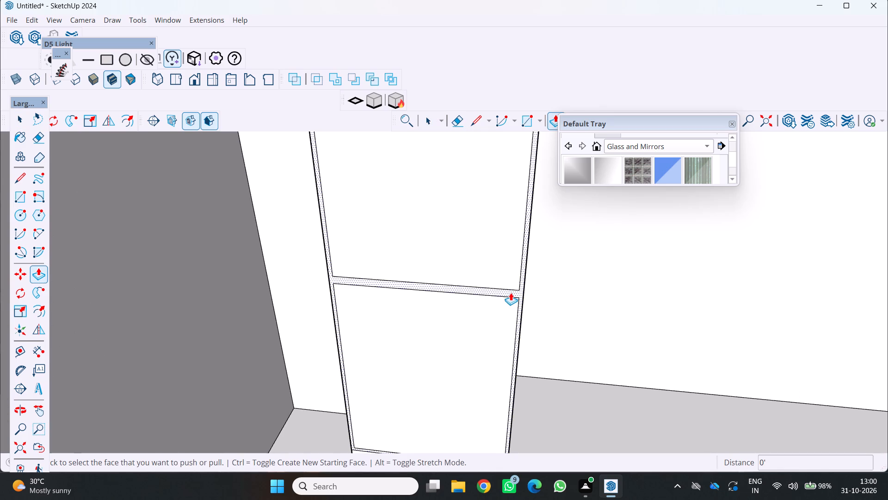
pyautogui.click(511, 291)
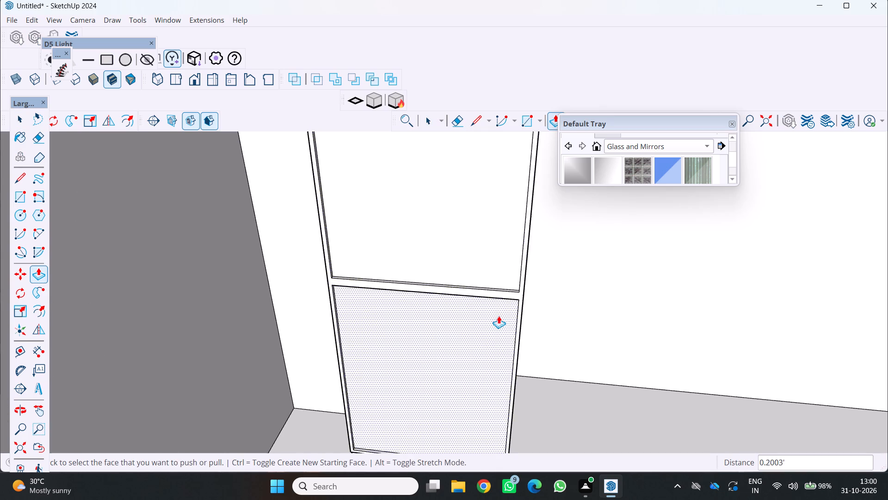
# Examine the cabinet's recessed front and the surrounding room corner from several angles.
pyautogui.scroll(-8, 495, 324)
pyautogui.moveTo(481, 325); pyautogui.dragTo(490, 257, button='middle')
pyautogui.moveTo(490, 257); pyautogui.dragTo(492, 262, button='middle')
pyautogui.scroll(-4, 492, 260)
pyautogui.moveTo(474, 302); pyautogui.dragTo(449, 340, button='middle')
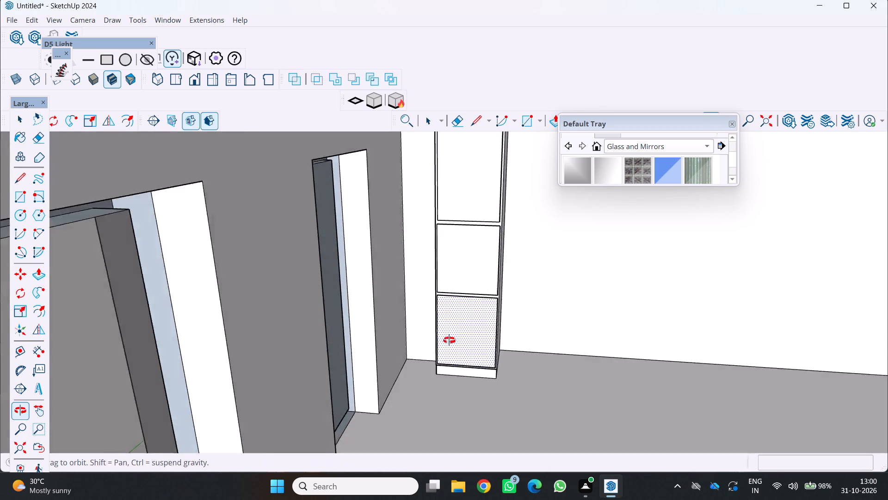
pyautogui.moveTo(449, 340); pyautogui.dragTo(439, 355, button='middle')
pyautogui.scroll(-4, 439, 355)
pyautogui.moveTo(452, 314); pyautogui.dragTo(511, 263, button='middle')
pyautogui.middleClick(511, 262)
pyautogui.scroll(-4, 493, 276)
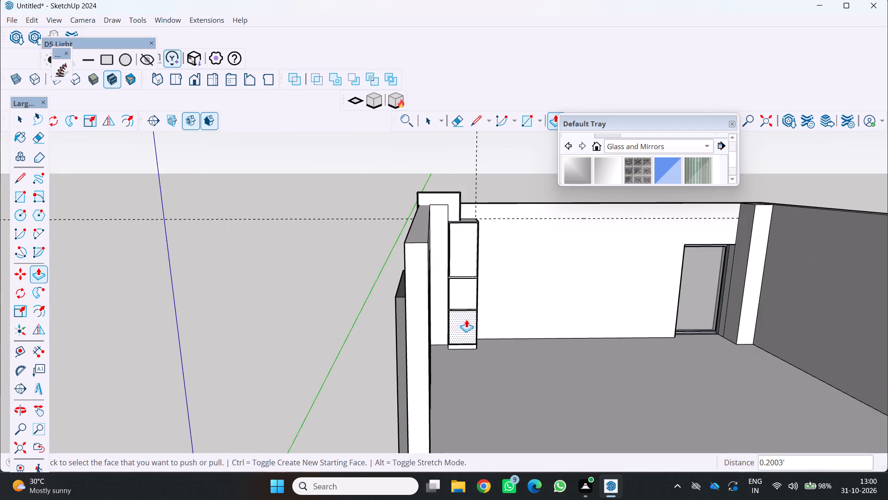
pyautogui.moveTo(471, 314); pyautogui.dragTo(473, 277, button='middle')
pyautogui.middleClick(472, 276)
pyautogui.scroll(1, 457, 317)
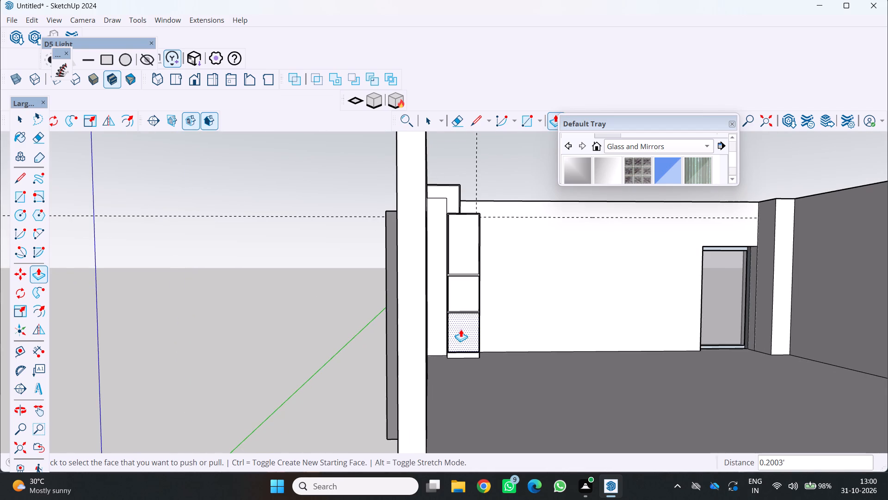
pyautogui.moveTo(457, 327); pyautogui.dragTo(437, 380, button='middle')
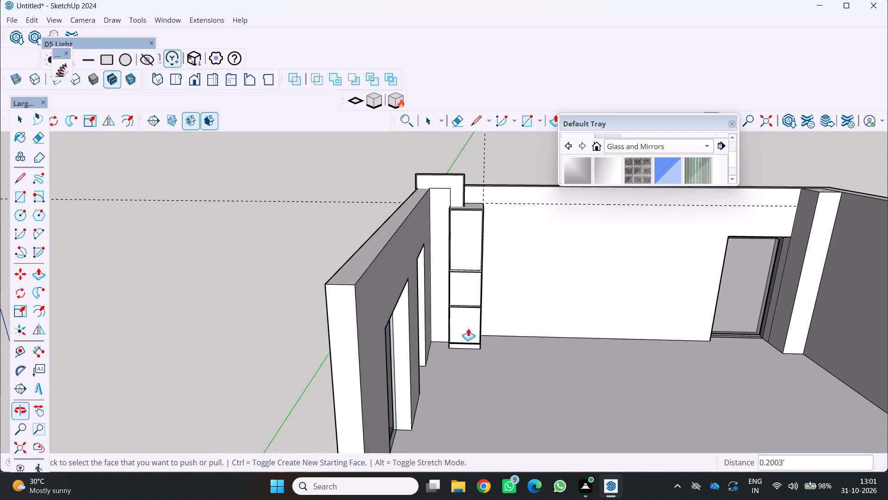
pyautogui.scroll(2, 472, 294)
pyautogui.moveTo(463, 282); pyautogui.dragTo(461, 352, button='middle')
pyautogui.scroll(1, 463, 283)
pyautogui.scroll(-8, 460, 353)
pyautogui.scroll(2, 452, 256)
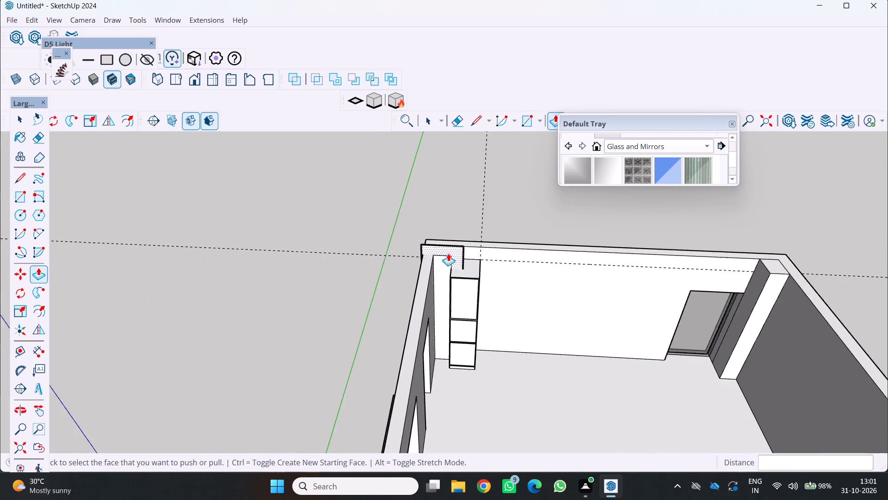
pyautogui.scroll(9, 448, 253)
# Erase the long top edge of the thin L-shaped panel standing beside the corner column above the cabinet.
pyautogui.moveTo(451, 265); pyautogui.dragTo(353, 331, button='middle')
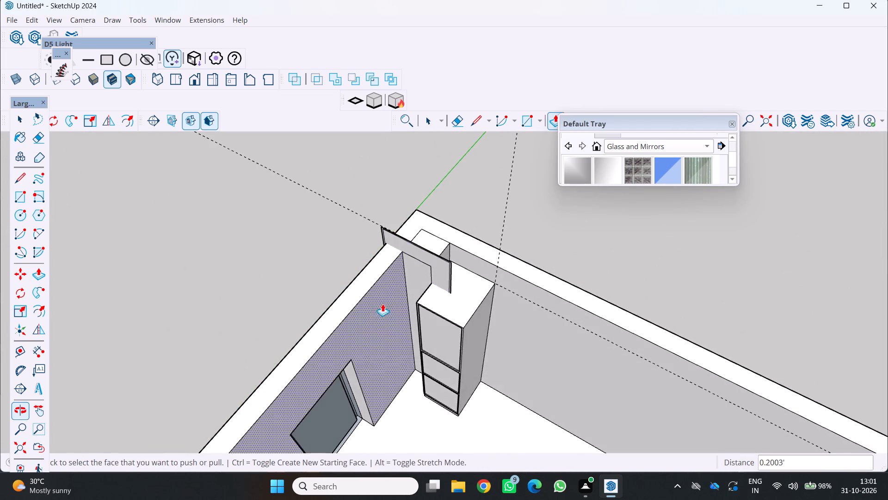
pyautogui.scroll(4, 435, 272)
pyautogui.moveTo(461, 265); pyautogui.dragTo(348, 309, button='middle')
pyautogui.scroll(1, 350, 309)
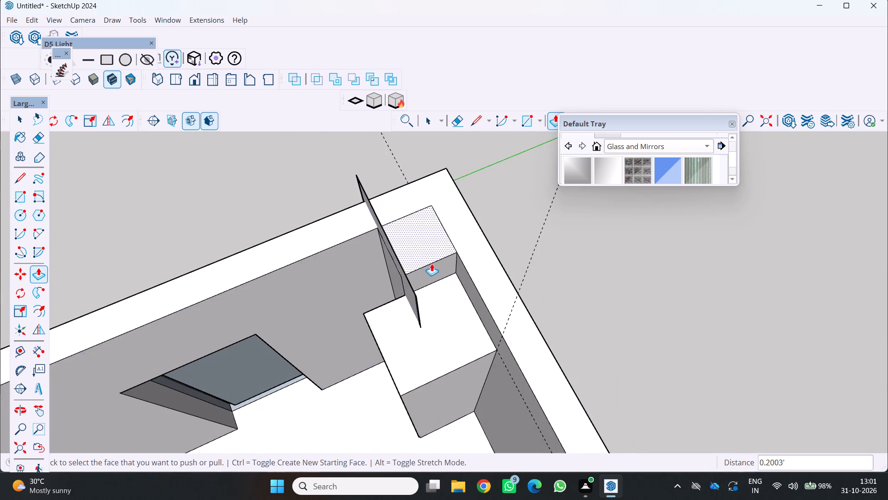
pyautogui.scroll(1, 432, 263)
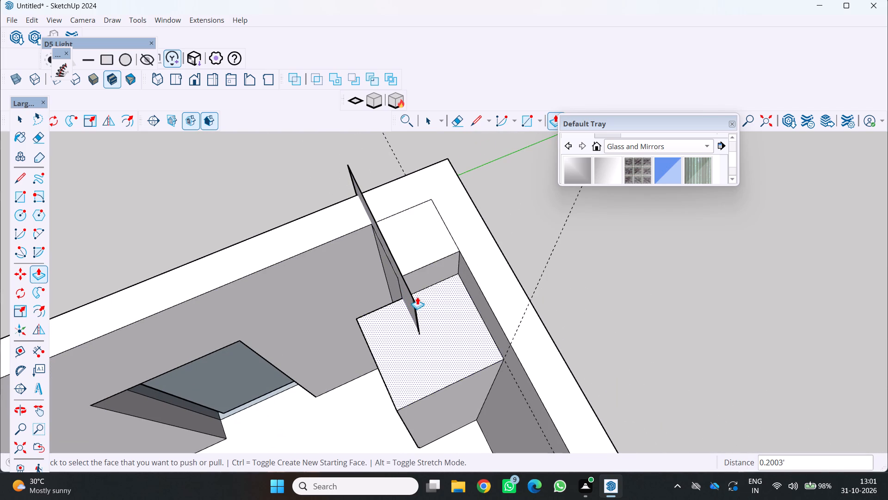
pyautogui.moveTo(421, 289); pyautogui.dragTo(579, 218, button='middle')
pyautogui.scroll(1, 440, 280)
pyautogui.scroll(-4, 488, 228)
pyautogui.scroll(1, 478, 231)
pyautogui.moveTo(478, 231); pyautogui.dragTo(452, 274, button='middle')
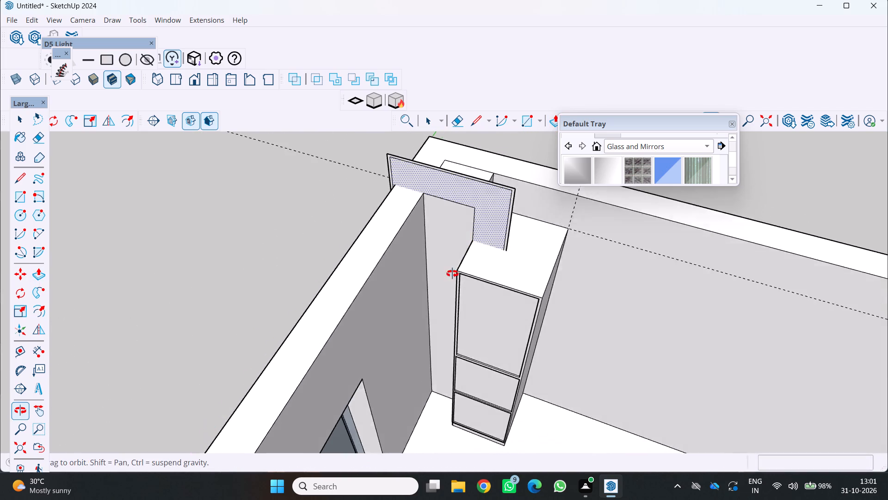
pyautogui.moveTo(452, 274); pyautogui.dragTo(383, 331, button='middle')
pyautogui.scroll(3, 469, 280)
pyautogui.press('e')
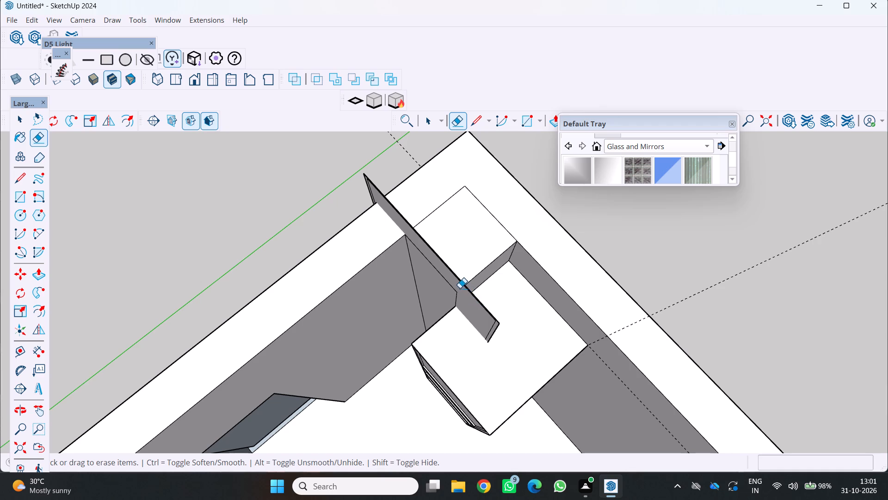
pyautogui.scroll(2, 476, 295)
pyautogui.click(478, 299)
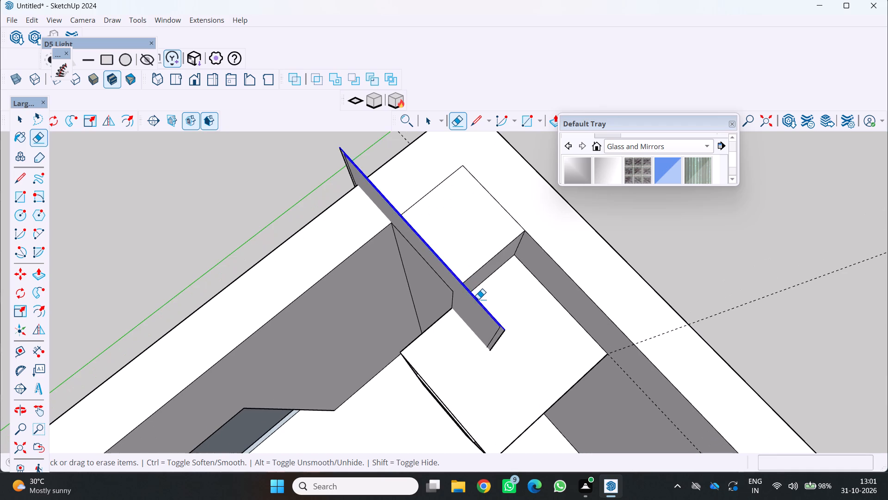
# Erase the two leftover edges of the removed L-shaped panel above the cabinet's top.
pyautogui.moveTo(477, 303); pyautogui.dragTo(542, 255, button='middle')
pyautogui.scroll(1, 502, 284)
pyautogui.middleClick(545, 255)
pyautogui.scroll(5, 526, 292)
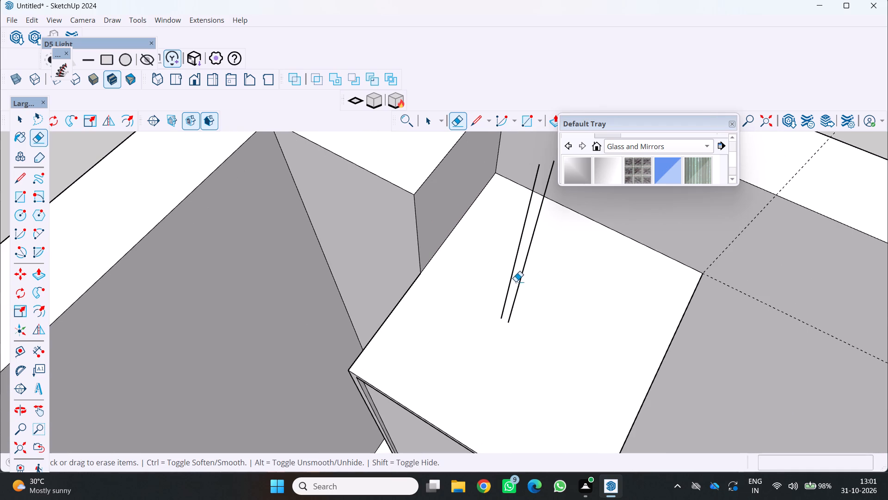
pyautogui.moveTo(525, 278); pyautogui.dragTo(524, 274)
pyautogui.click(520, 264)
pyautogui.click(517, 259)
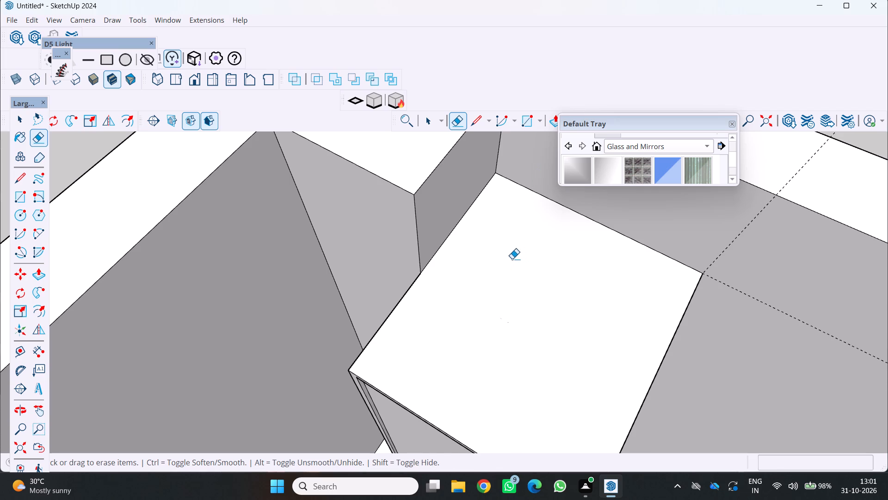
# Erase the leftover thin vertical edges of the removed panel on the wall's outer side near the corner.
pyautogui.scroll(-10, 508, 264)
pyautogui.moveTo(486, 276); pyautogui.dragTo(633, 255, button='middle')
pyautogui.scroll(4, 430, 272)
pyautogui.moveTo(409, 261); pyautogui.dragTo(532, 248, button='middle')
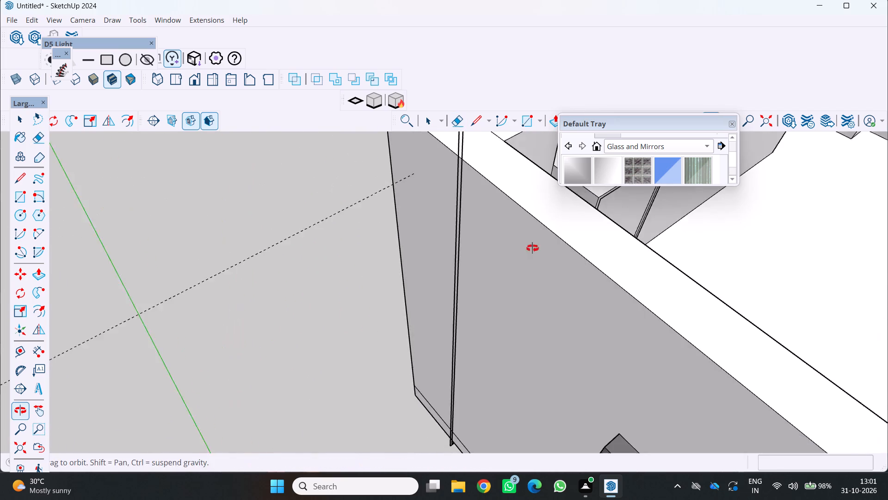
pyautogui.middleClick(531, 249)
pyautogui.moveTo(532, 248); pyautogui.dragTo(529, 250, button='middle')
pyautogui.middleClick(533, 248)
pyautogui.scroll(3, 450, 254)
pyautogui.scroll(-9, 471, 224)
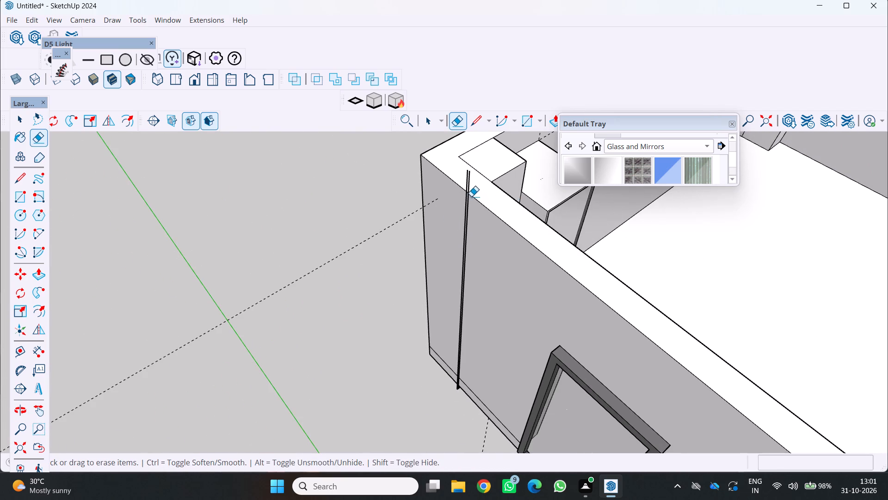
pyautogui.click(468, 186)
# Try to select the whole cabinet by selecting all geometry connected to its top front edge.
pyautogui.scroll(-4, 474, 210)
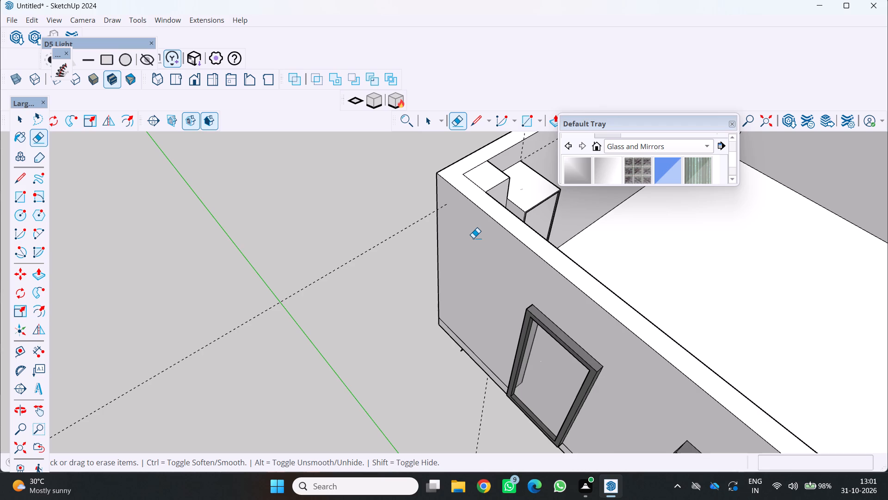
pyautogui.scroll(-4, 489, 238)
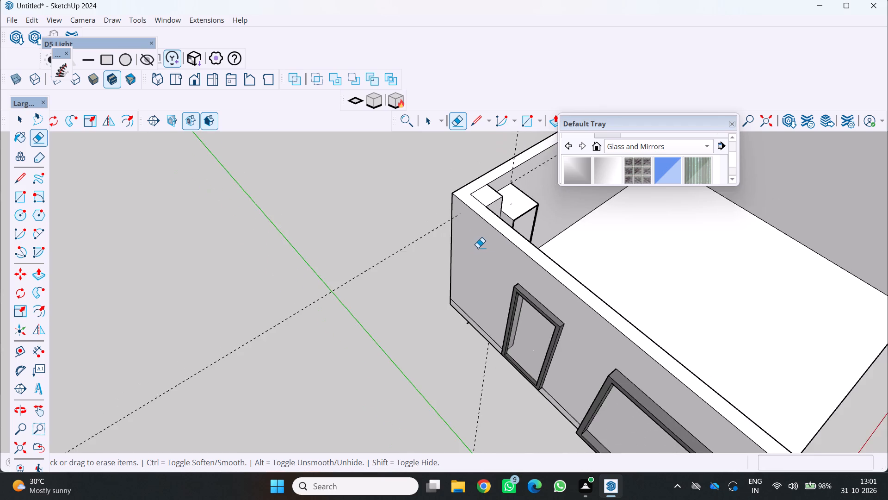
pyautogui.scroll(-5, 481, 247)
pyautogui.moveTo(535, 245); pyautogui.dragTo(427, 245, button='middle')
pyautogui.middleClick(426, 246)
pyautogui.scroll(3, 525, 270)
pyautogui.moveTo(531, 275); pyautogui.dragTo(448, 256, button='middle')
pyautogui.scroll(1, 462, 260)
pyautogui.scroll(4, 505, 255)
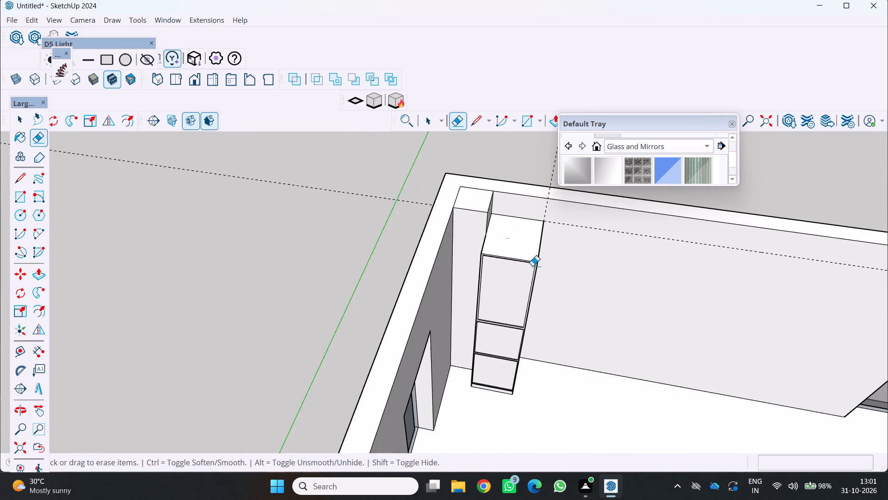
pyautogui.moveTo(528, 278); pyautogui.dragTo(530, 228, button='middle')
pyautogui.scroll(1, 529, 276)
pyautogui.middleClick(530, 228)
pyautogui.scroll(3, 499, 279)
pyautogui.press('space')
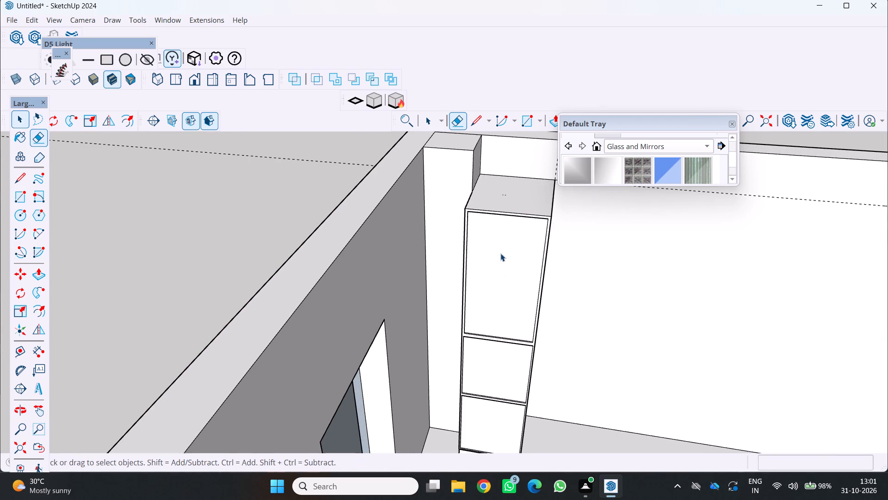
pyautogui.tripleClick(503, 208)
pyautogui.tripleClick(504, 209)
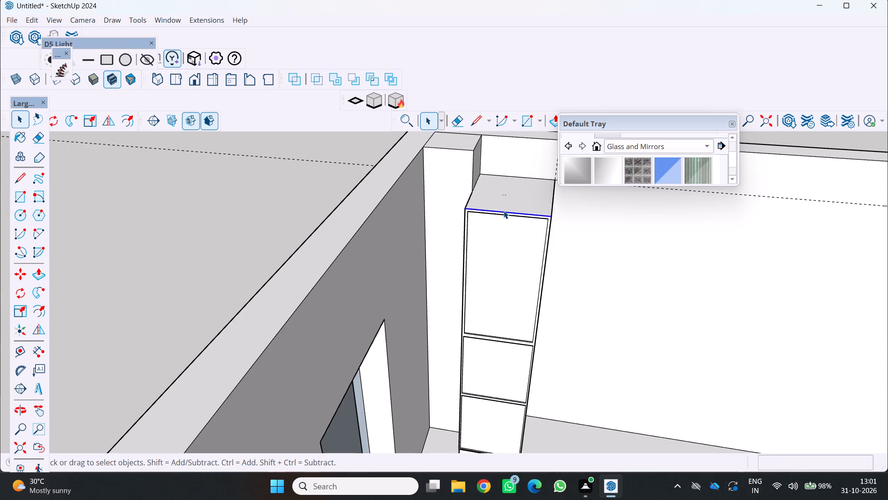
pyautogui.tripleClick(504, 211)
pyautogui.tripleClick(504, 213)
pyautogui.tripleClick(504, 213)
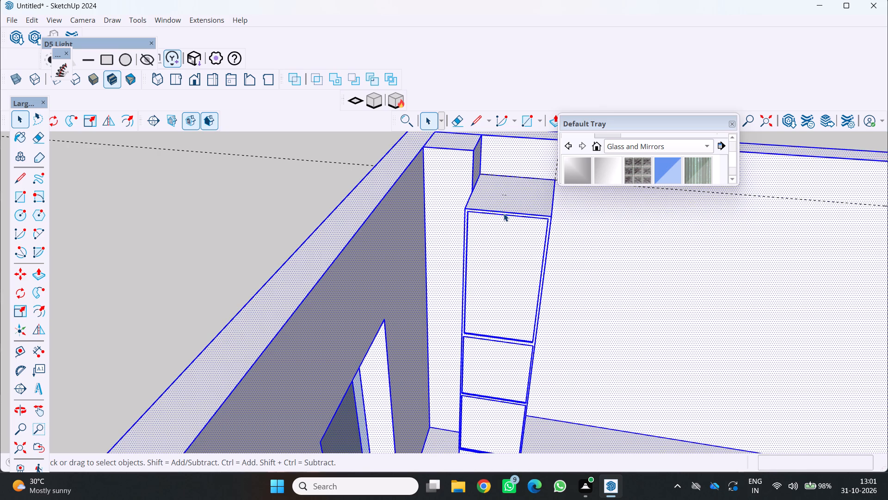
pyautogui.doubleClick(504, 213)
# Clear the selection and select all geometry connected to the cabinet's top face.
pyautogui.scroll(-4, 506, 222)
pyautogui.moveTo(508, 223); pyautogui.dragTo(446, 235, button='middle')
pyautogui.scroll(3, 521, 256)
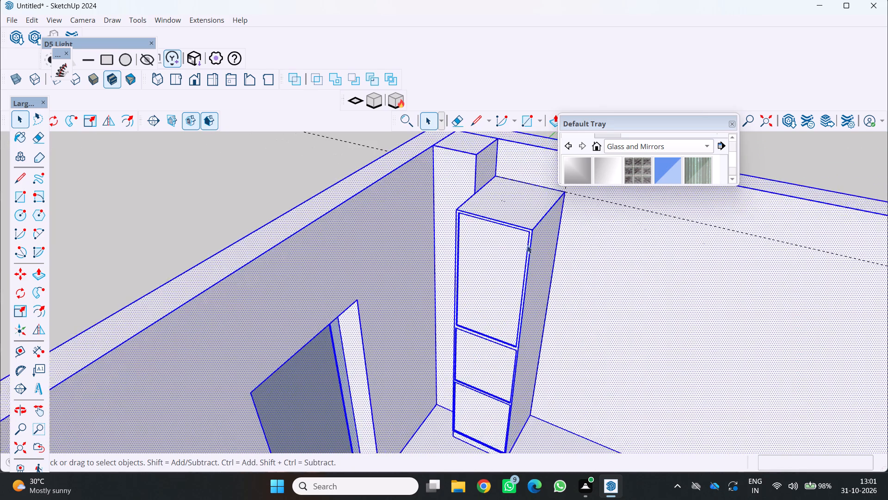
pyautogui.scroll(1, 527, 245)
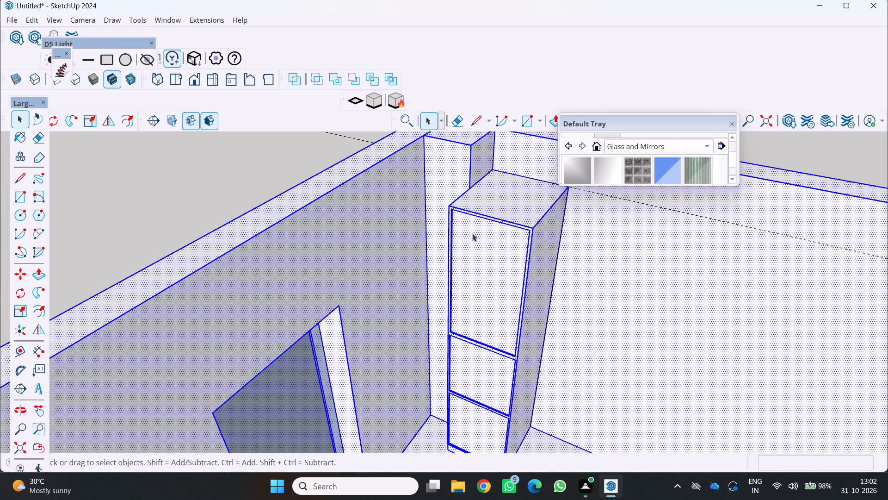
pyautogui.press('space')
pyautogui.click(498, 208)
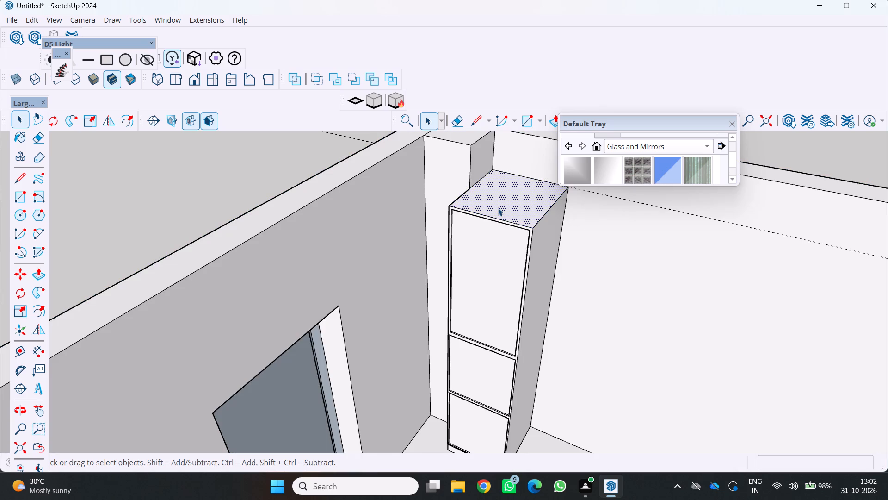
pyautogui.click(498, 209)
pyautogui.click(498, 209)
pyautogui.click(498, 211)
pyautogui.tripleClick(499, 212)
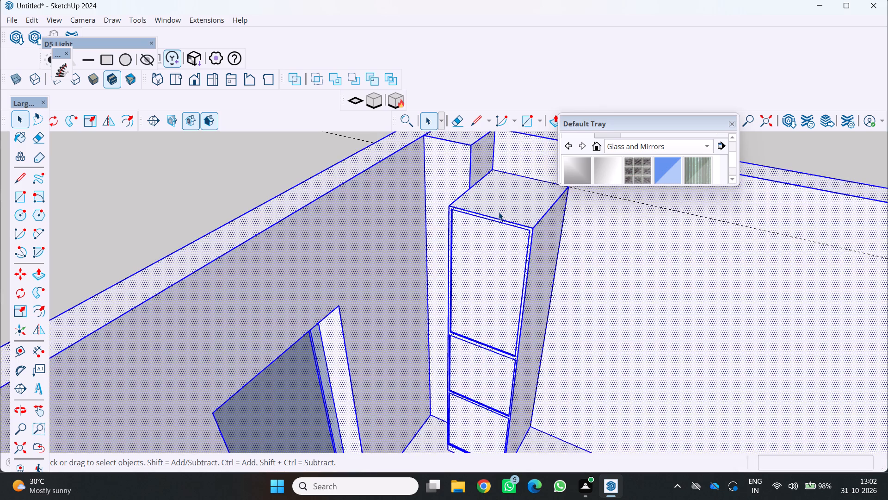
pyautogui.tripleClick(499, 213)
pyautogui.click(499, 216)
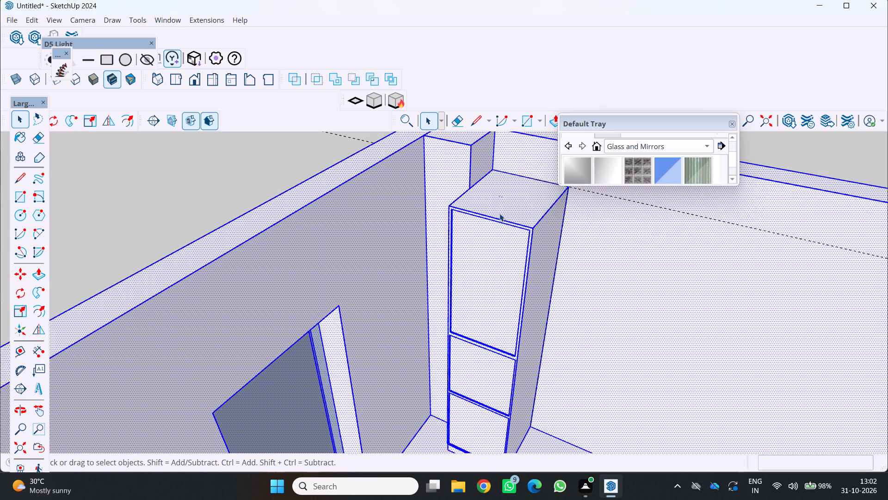
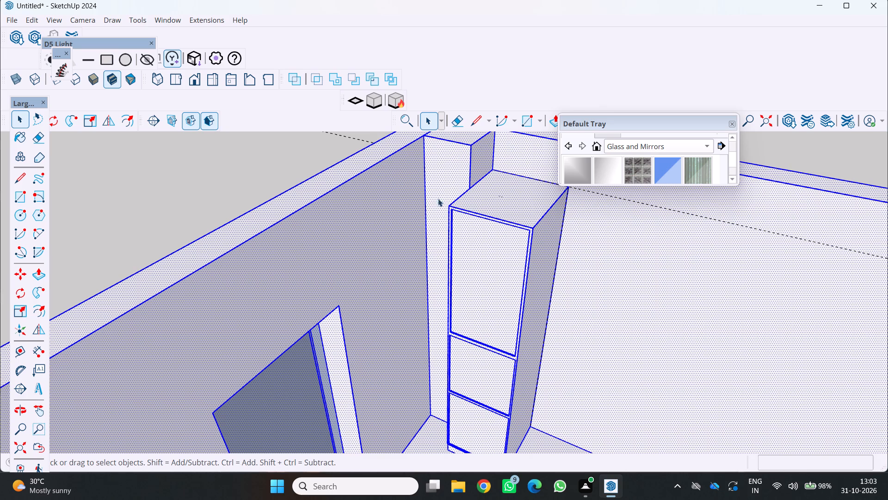
# Close the floating Default Tray so the room model is unobstructed.
pyautogui.press('space')
pyautogui.scroll(-4, 447, 230)
pyautogui.moveTo(466, 217); pyautogui.dragTo(551, 181, button='middle')
pyautogui.middleClick(552, 181)
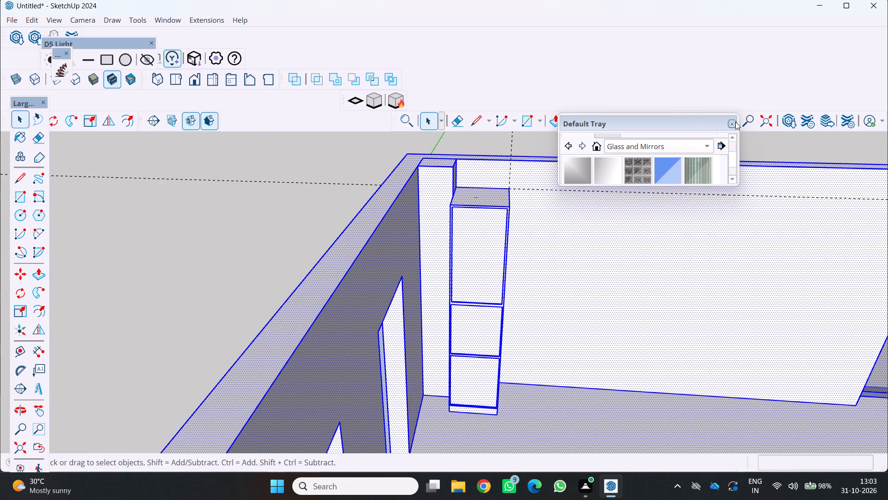
pyautogui.click(735, 122)
# Clear the selection of the whole room model.
pyautogui.scroll(-3, 574, 217)
pyautogui.scroll(-1, 454, 291)
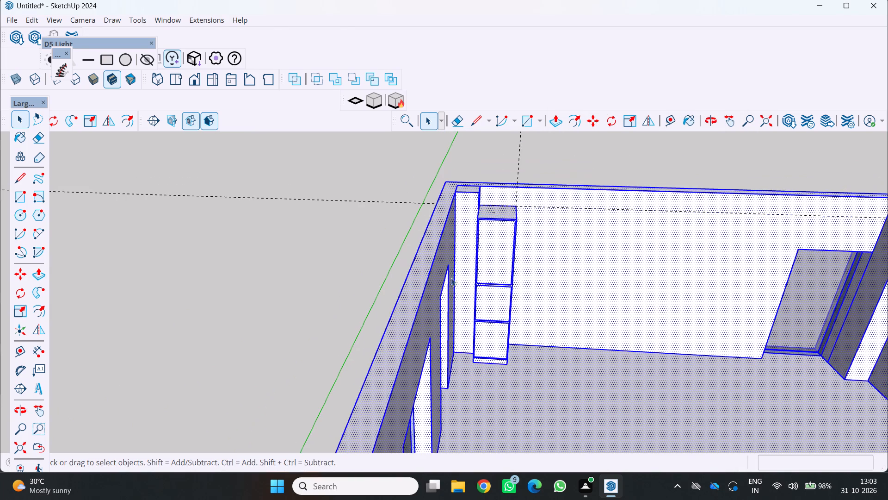
pyautogui.scroll(-1, 450, 268)
pyautogui.moveTo(452, 268); pyautogui.dragTo(413, 249, button='middle')
pyautogui.press('space')
pyautogui.moveTo(347, 253); pyautogui.dragTo(447, 278, button='middle')
pyautogui.press('space')
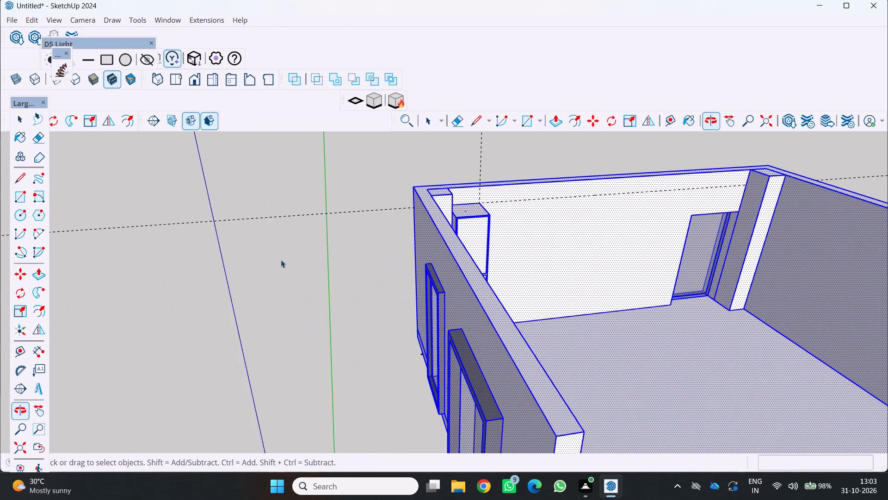
pyautogui.click(279, 296)
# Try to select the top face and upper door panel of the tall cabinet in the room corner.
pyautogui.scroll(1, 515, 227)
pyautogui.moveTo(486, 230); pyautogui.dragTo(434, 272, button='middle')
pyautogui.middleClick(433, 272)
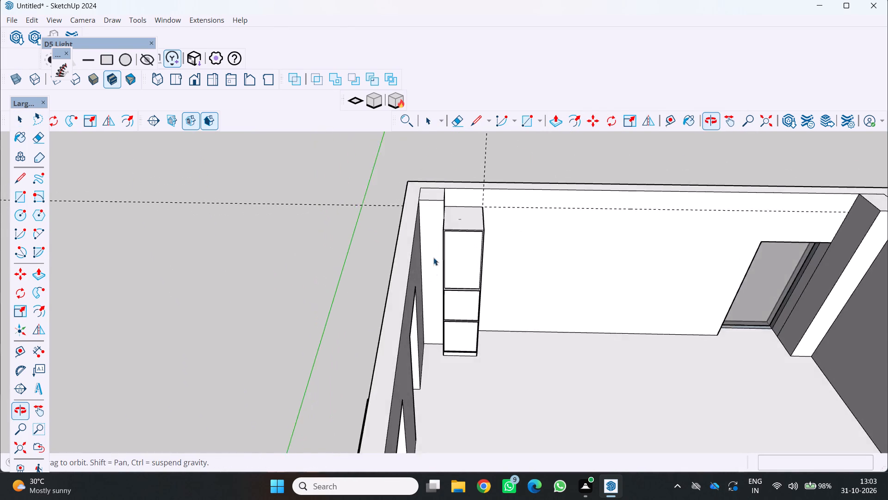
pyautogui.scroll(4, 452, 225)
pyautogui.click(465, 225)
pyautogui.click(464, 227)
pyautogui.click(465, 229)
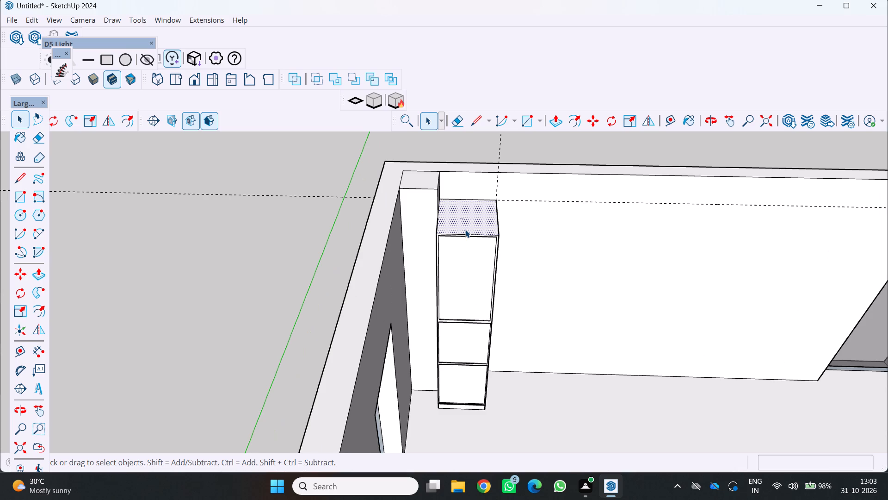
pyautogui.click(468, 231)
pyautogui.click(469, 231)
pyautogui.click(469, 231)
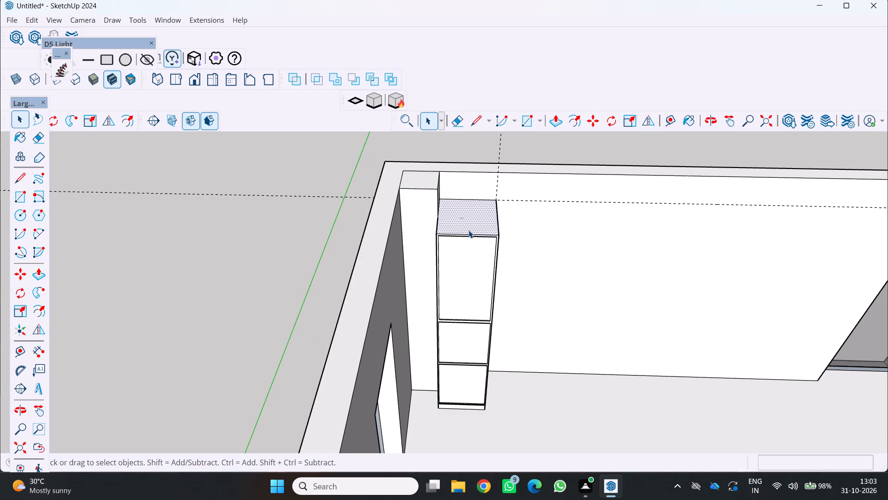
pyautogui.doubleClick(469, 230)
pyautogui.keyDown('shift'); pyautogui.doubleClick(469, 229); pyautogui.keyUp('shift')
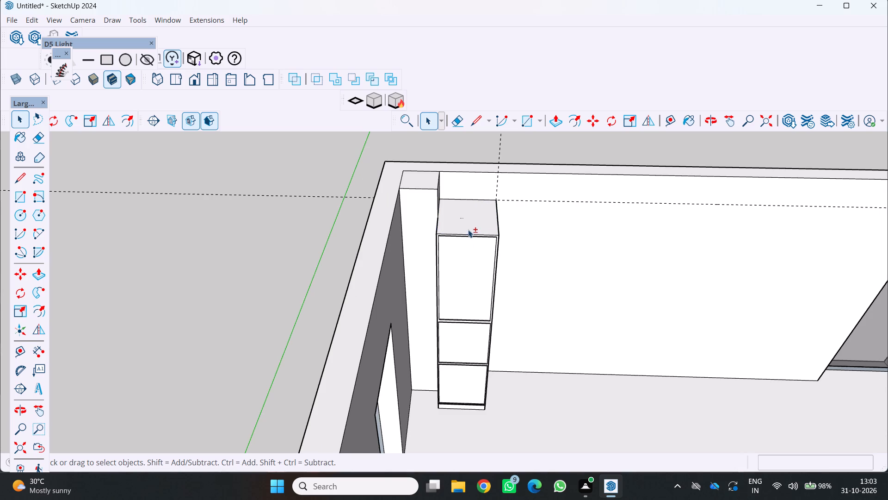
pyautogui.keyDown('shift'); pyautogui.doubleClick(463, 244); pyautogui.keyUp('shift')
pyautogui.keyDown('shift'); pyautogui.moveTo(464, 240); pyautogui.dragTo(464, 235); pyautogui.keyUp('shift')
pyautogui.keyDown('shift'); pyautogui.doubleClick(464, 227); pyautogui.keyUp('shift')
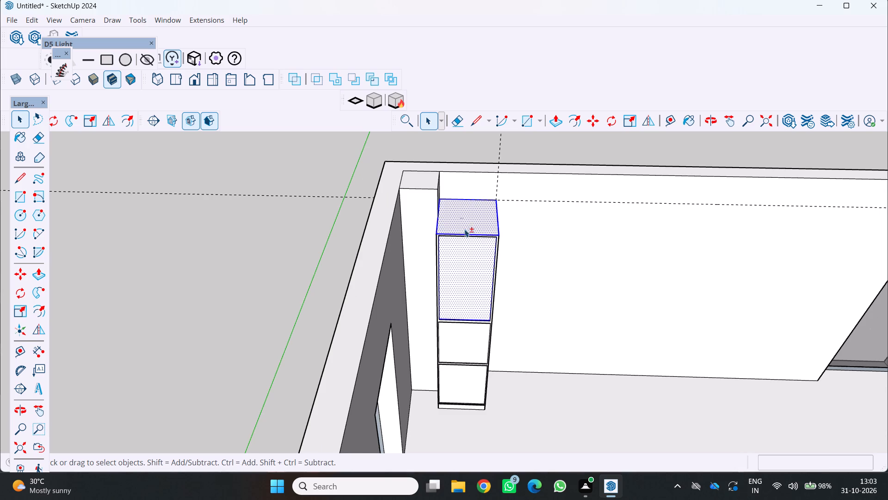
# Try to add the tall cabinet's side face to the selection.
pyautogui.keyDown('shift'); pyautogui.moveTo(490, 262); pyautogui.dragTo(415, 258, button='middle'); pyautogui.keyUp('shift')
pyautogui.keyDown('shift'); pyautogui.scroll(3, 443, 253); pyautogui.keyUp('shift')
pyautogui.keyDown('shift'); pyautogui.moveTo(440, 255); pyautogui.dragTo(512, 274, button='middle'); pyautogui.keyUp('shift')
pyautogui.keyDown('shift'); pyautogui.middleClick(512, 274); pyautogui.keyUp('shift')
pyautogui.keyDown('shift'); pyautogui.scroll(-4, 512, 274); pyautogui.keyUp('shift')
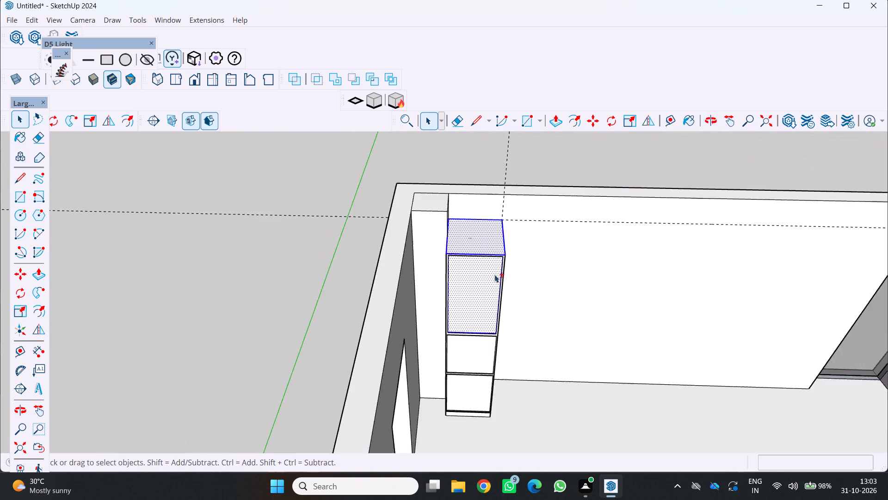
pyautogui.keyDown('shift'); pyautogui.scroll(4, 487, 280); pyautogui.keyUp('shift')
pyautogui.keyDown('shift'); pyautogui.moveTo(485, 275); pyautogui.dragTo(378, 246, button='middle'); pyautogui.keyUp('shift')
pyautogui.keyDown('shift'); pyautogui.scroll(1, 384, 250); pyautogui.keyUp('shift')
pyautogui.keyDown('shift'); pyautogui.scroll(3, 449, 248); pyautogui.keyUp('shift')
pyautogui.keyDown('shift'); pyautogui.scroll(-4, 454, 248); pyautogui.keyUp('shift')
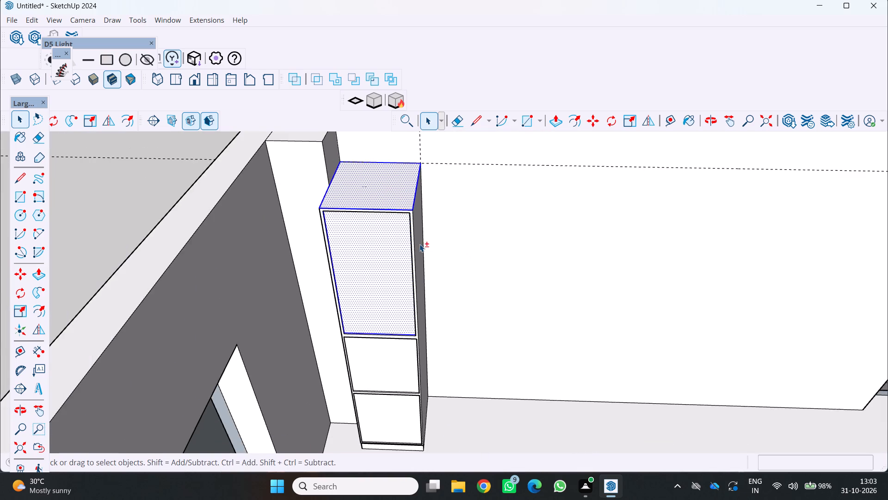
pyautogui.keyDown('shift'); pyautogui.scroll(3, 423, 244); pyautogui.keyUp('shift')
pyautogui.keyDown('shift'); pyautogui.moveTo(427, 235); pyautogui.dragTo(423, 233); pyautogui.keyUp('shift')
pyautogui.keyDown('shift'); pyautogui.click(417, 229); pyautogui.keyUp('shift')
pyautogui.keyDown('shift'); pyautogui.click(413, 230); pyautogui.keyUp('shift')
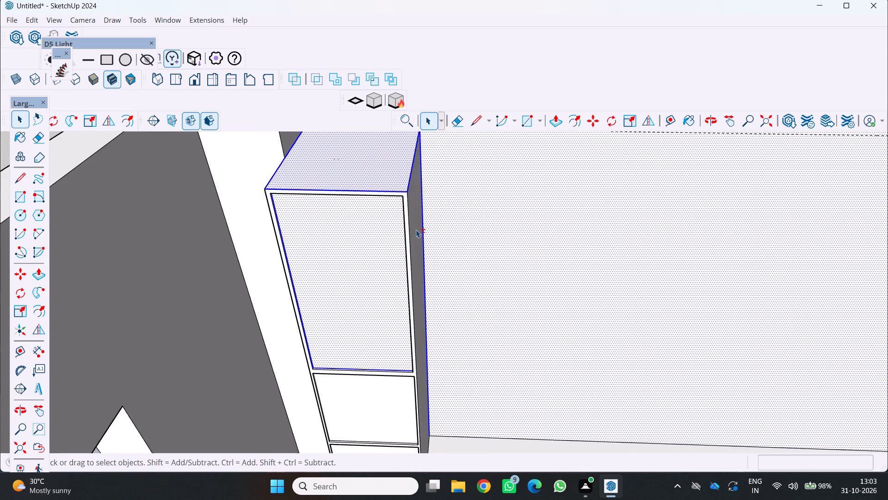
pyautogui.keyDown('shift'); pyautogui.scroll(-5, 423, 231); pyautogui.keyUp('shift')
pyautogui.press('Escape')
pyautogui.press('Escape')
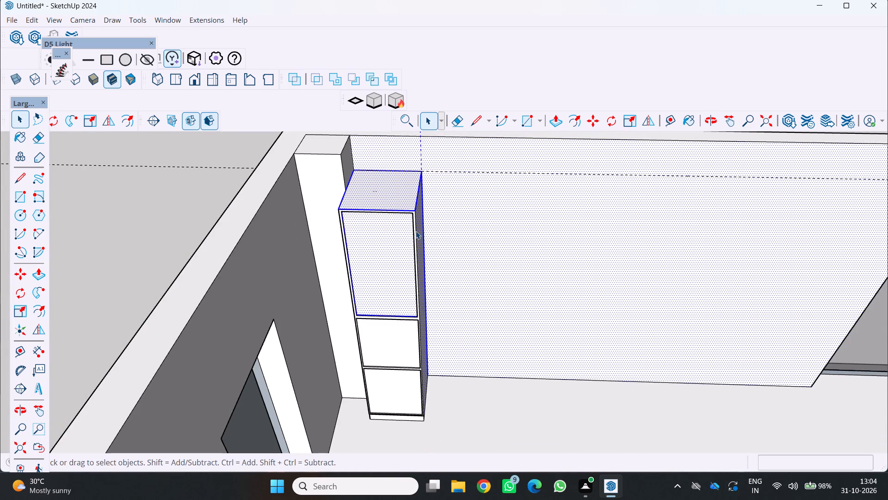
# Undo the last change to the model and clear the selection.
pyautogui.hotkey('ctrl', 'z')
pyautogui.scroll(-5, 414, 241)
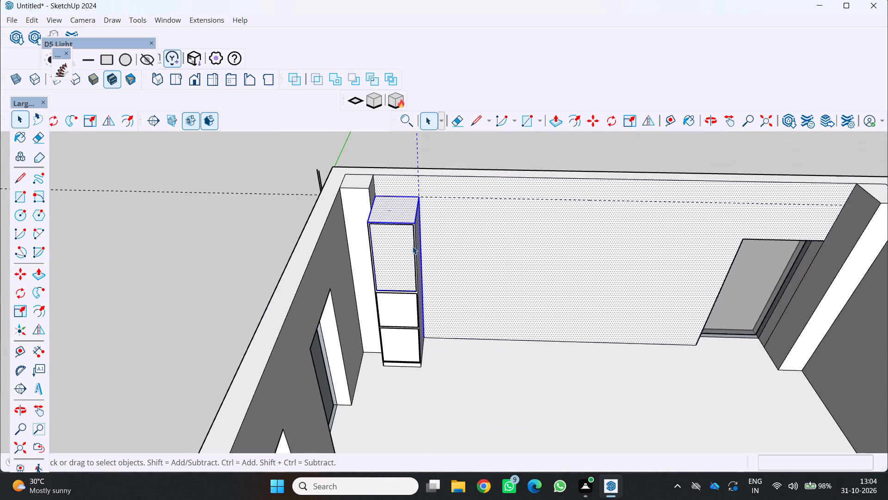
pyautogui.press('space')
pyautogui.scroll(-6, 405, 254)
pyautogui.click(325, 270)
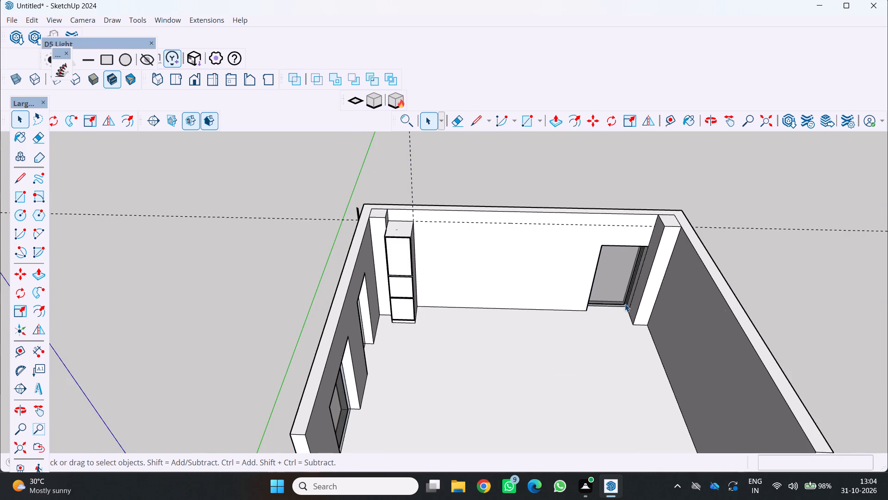
# Erase the stray vertical edges on the outer wall face near the room corner behind the cabinet.
pyautogui.scroll(-1, 678, 308)
pyautogui.moveTo(293, 283); pyautogui.dragTo(425, 249, button='middle')
pyautogui.scroll(7, 325, 256)
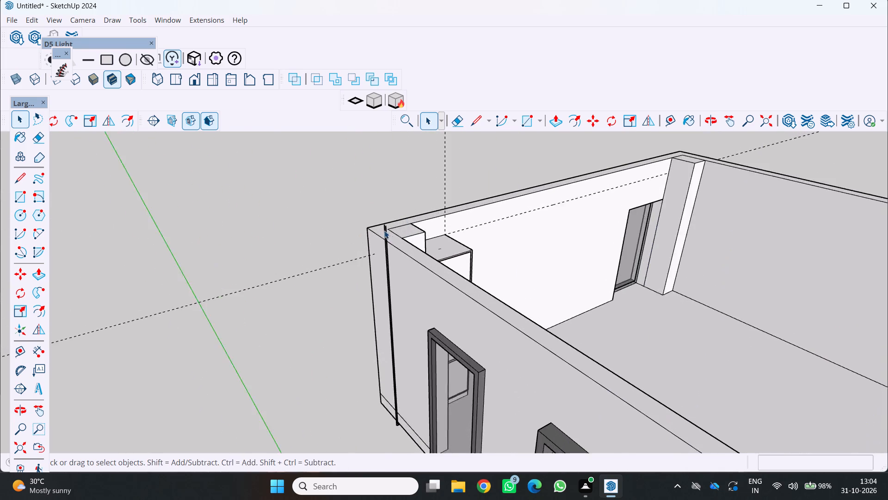
pyautogui.scroll(2, 384, 231)
pyautogui.press('e')
pyautogui.scroll(7, 396, 226)
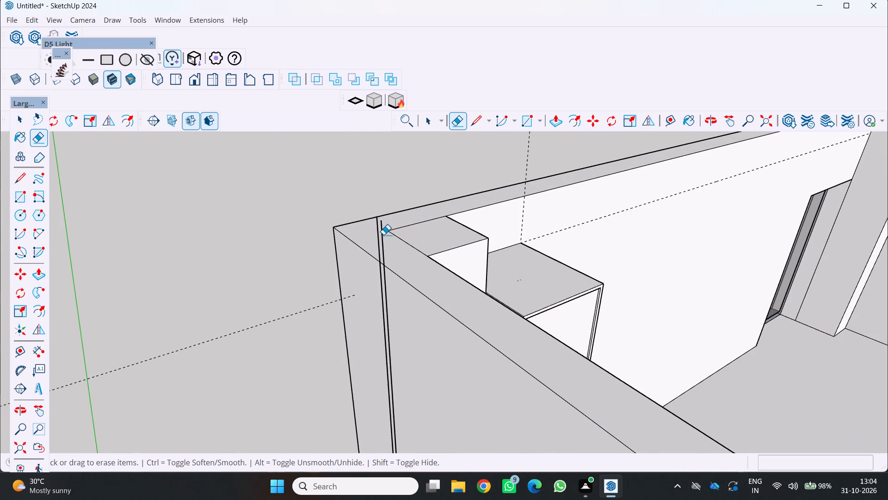
pyautogui.moveTo(385, 235); pyautogui.dragTo(380, 231)
pyautogui.click(379, 225)
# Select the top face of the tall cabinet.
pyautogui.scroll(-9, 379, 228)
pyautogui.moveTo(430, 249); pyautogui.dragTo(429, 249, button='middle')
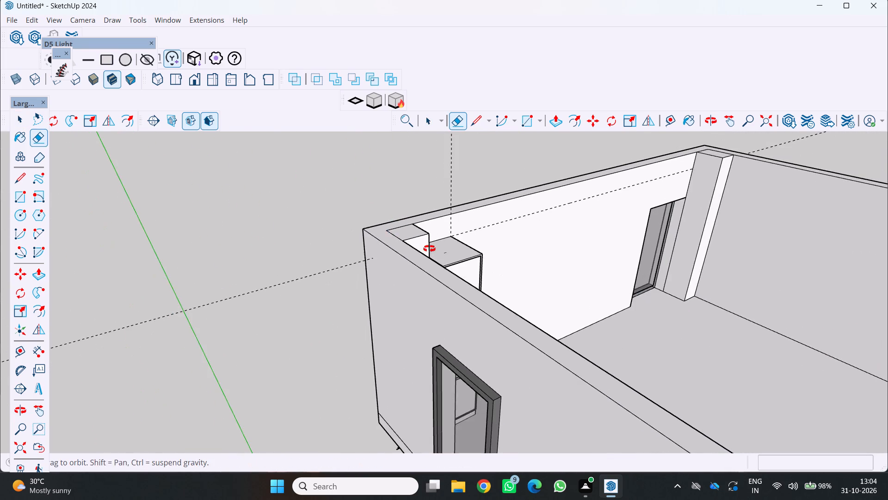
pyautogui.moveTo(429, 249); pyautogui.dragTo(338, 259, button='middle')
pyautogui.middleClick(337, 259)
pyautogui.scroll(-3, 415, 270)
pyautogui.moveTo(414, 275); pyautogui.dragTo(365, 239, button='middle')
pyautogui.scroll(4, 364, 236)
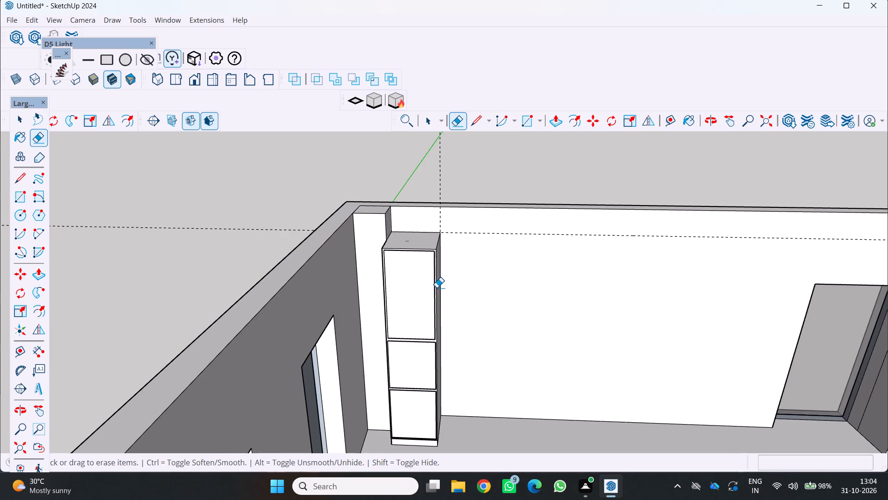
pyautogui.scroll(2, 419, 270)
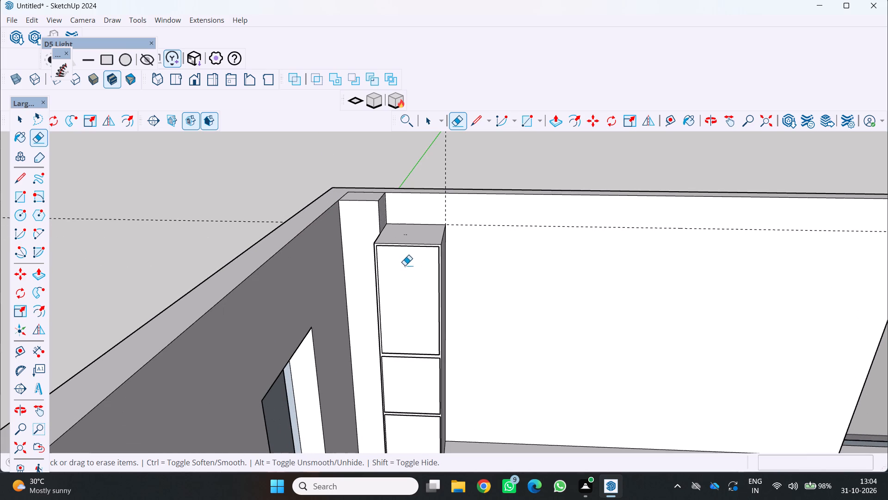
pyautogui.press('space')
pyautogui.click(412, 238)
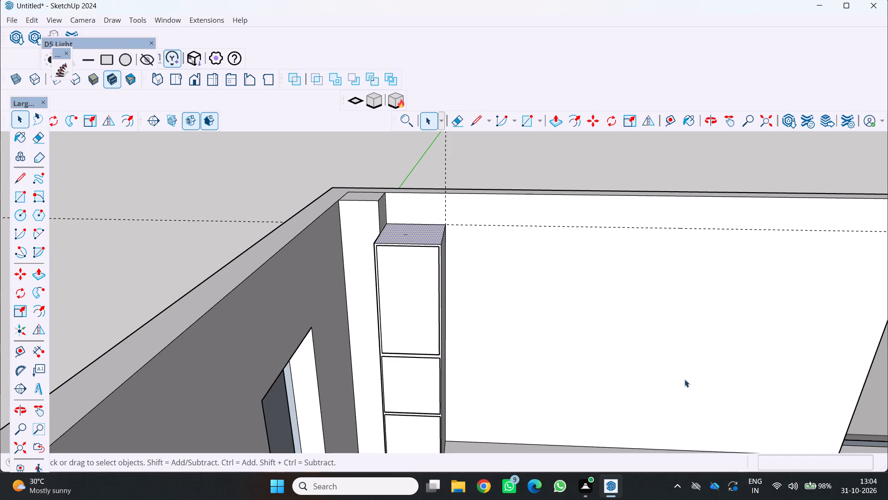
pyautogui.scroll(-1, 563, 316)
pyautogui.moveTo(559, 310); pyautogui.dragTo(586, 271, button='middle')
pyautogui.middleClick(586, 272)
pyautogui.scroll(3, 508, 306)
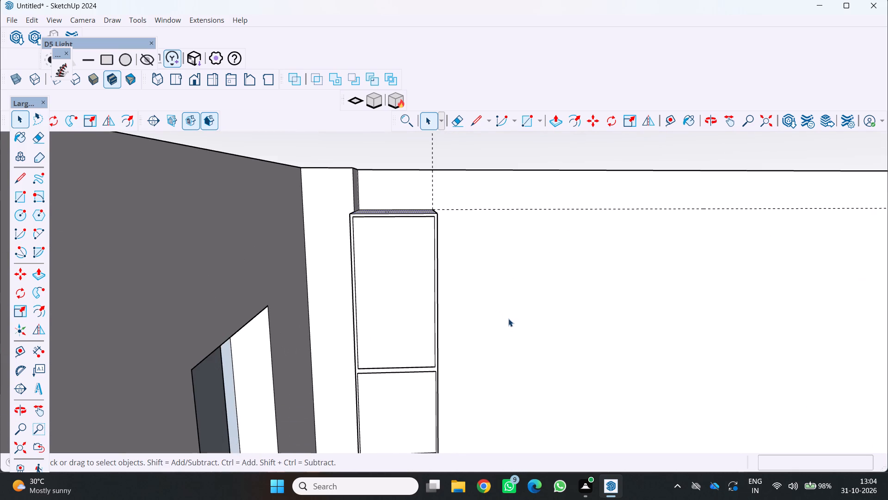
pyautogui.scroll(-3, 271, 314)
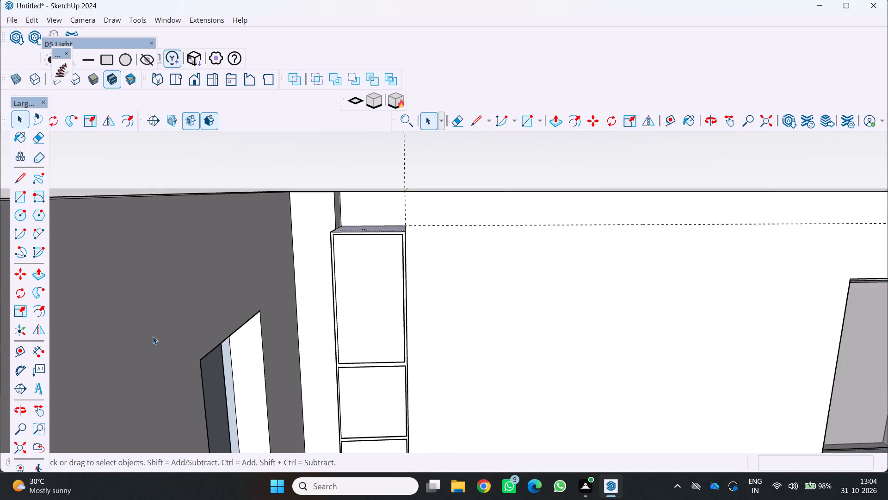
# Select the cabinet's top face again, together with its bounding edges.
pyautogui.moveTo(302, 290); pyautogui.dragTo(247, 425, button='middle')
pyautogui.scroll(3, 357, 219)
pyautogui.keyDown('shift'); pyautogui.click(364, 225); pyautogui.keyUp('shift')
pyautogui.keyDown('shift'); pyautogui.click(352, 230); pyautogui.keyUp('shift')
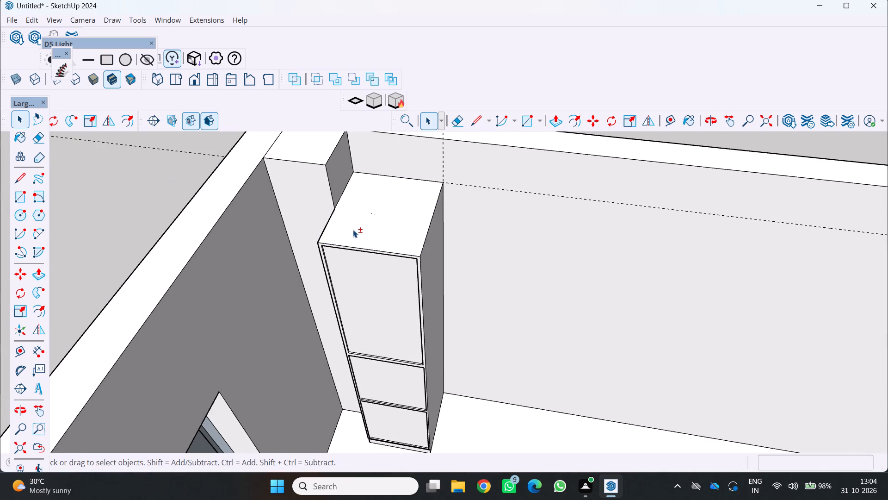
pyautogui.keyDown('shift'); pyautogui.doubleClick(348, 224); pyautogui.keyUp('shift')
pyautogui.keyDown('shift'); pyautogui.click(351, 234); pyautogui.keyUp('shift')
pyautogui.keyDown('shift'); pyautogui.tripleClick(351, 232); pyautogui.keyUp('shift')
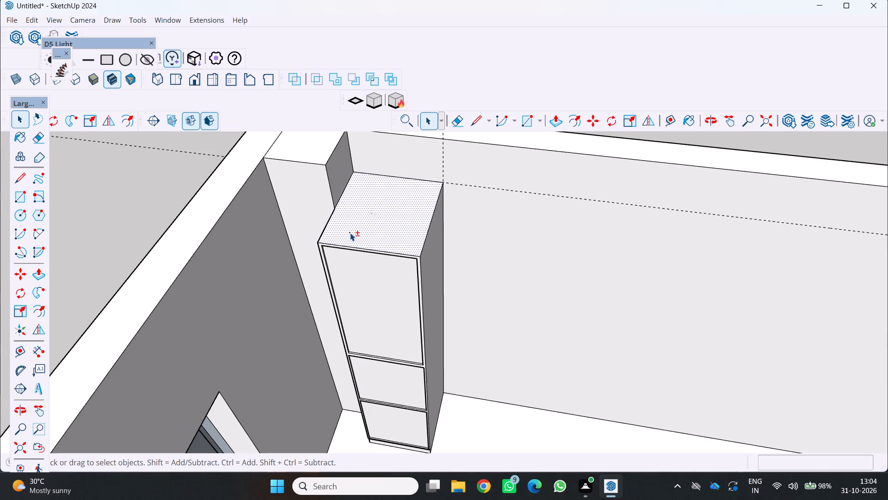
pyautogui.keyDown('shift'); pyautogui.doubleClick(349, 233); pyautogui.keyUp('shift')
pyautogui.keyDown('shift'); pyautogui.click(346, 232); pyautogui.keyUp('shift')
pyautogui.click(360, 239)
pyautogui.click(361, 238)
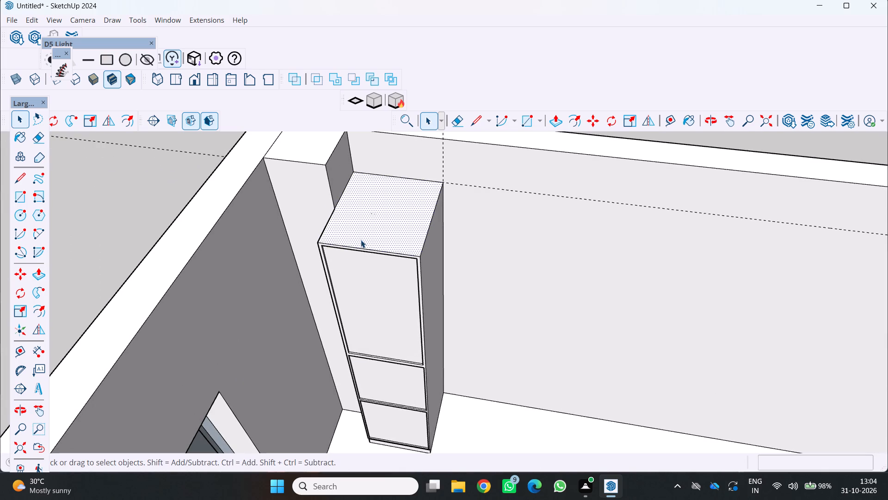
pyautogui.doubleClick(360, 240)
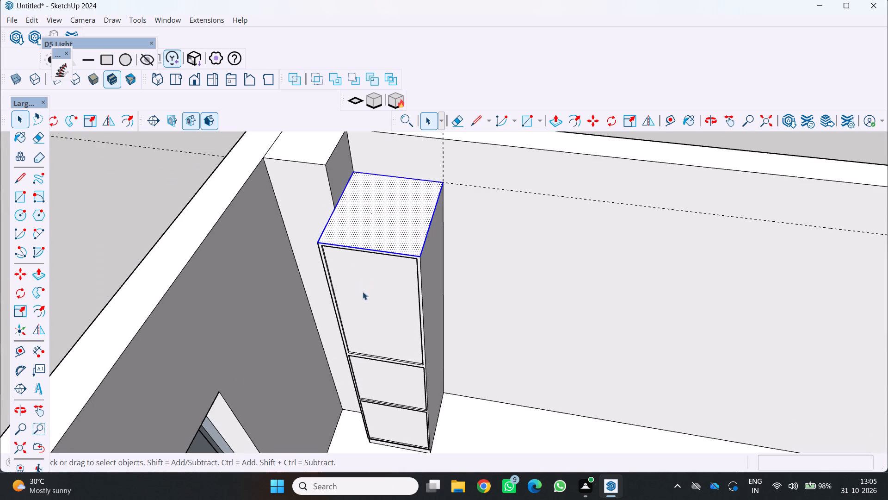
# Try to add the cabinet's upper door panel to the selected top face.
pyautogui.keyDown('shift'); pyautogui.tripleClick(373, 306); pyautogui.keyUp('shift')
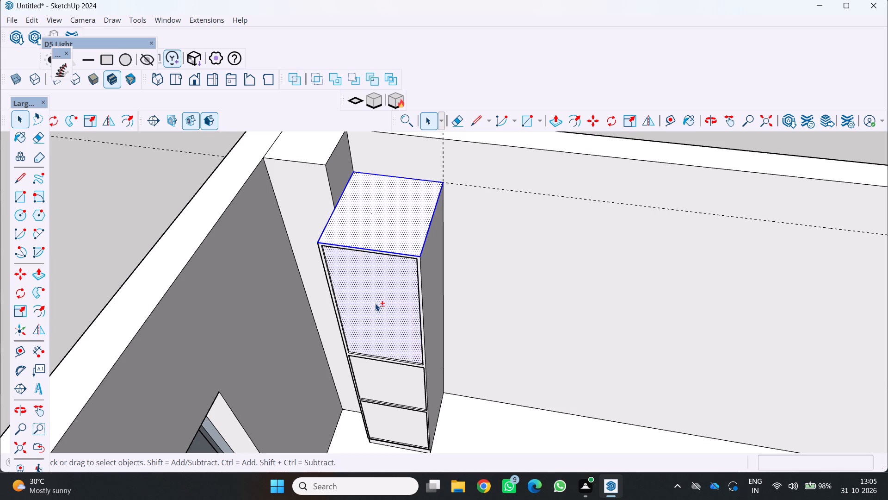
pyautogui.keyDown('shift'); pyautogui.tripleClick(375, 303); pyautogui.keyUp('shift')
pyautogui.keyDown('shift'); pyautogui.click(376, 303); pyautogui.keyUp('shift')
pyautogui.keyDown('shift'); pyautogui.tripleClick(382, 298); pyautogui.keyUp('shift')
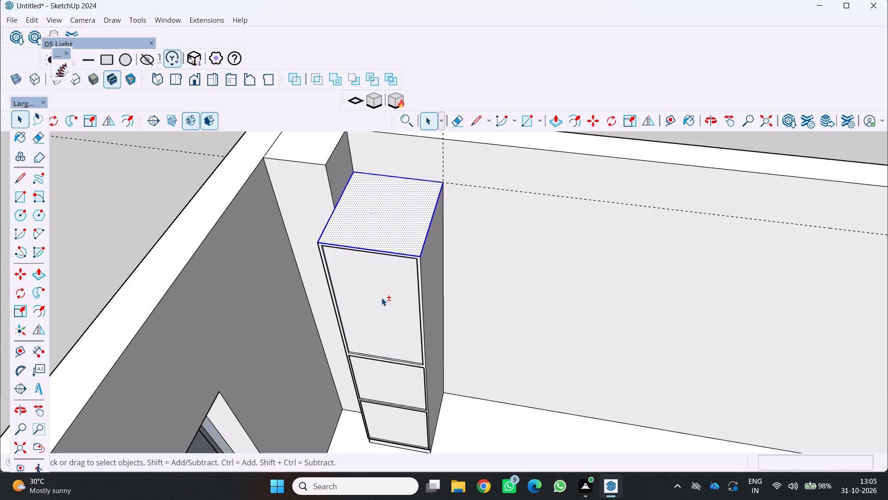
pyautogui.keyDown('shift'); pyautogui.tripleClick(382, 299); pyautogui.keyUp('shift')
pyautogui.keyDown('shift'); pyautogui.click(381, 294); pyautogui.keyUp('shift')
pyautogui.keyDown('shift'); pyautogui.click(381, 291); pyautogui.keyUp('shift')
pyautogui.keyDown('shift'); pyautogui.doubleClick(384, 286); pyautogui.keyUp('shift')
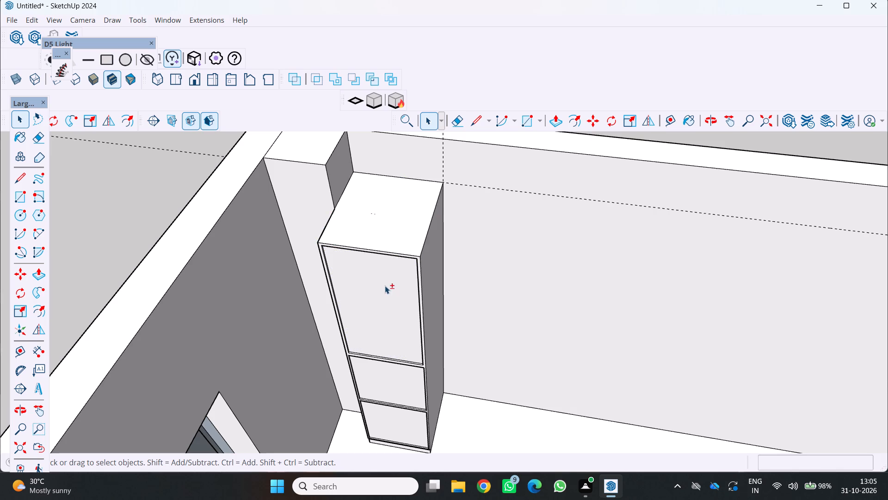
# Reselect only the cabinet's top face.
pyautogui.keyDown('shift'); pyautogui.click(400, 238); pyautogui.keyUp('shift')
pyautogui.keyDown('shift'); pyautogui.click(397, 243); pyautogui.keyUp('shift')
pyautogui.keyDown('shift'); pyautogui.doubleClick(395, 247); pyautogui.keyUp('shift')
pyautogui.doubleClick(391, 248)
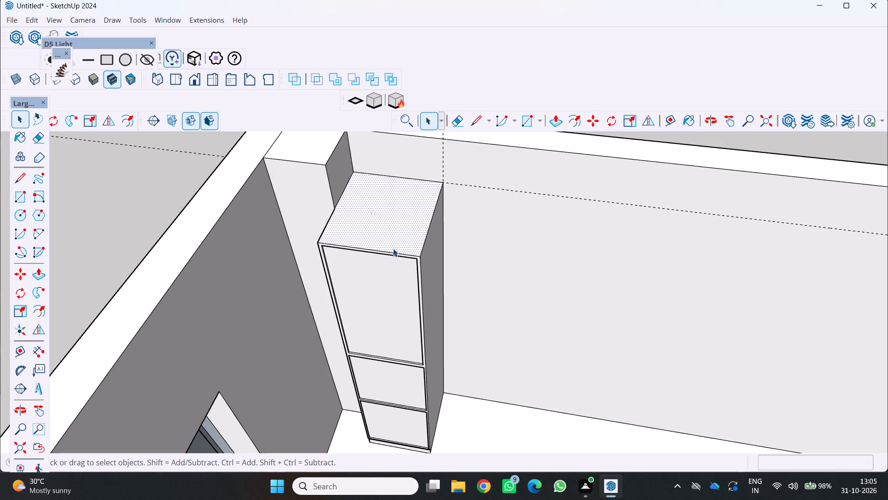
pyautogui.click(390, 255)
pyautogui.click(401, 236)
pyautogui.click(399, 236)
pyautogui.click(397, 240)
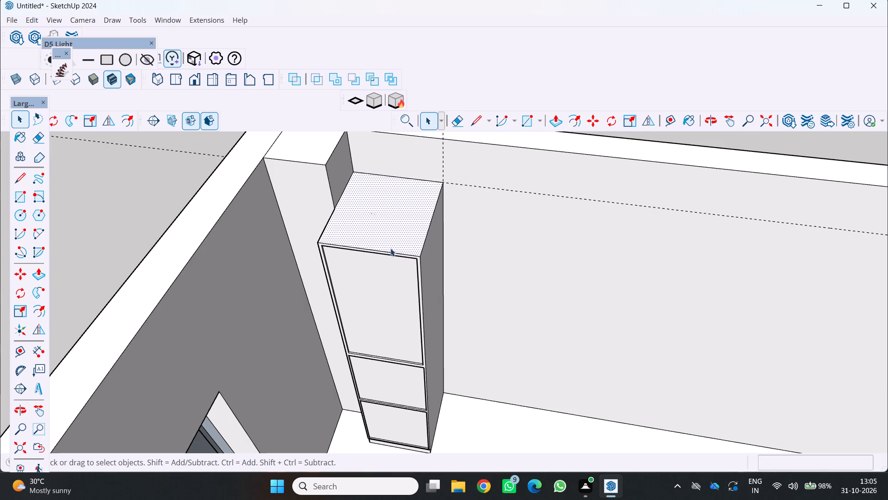
# Select the cabinet's tall side face facing the open room, together with its bounding edges.
pyautogui.moveTo(390, 256); pyautogui.dragTo(285, 239, button='middle')
pyautogui.scroll(2, 393, 244)
pyautogui.click(383, 244)
pyautogui.click(383, 244)
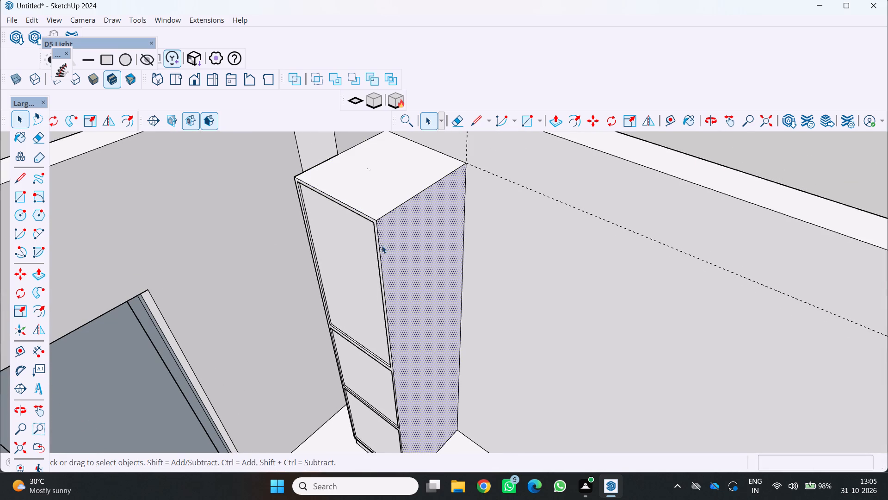
pyautogui.doubleClick(384, 246)
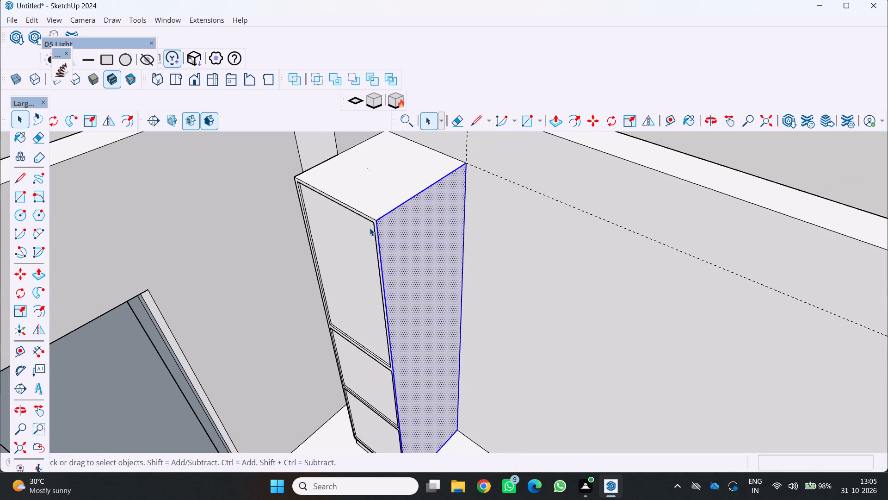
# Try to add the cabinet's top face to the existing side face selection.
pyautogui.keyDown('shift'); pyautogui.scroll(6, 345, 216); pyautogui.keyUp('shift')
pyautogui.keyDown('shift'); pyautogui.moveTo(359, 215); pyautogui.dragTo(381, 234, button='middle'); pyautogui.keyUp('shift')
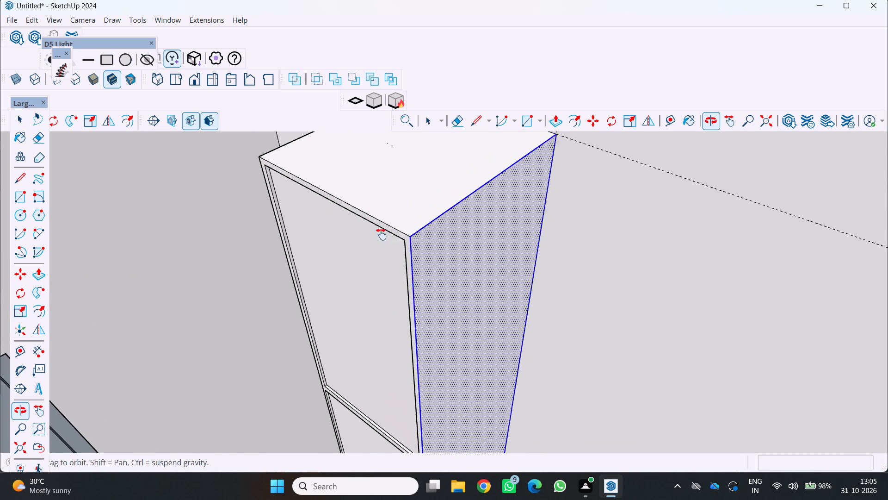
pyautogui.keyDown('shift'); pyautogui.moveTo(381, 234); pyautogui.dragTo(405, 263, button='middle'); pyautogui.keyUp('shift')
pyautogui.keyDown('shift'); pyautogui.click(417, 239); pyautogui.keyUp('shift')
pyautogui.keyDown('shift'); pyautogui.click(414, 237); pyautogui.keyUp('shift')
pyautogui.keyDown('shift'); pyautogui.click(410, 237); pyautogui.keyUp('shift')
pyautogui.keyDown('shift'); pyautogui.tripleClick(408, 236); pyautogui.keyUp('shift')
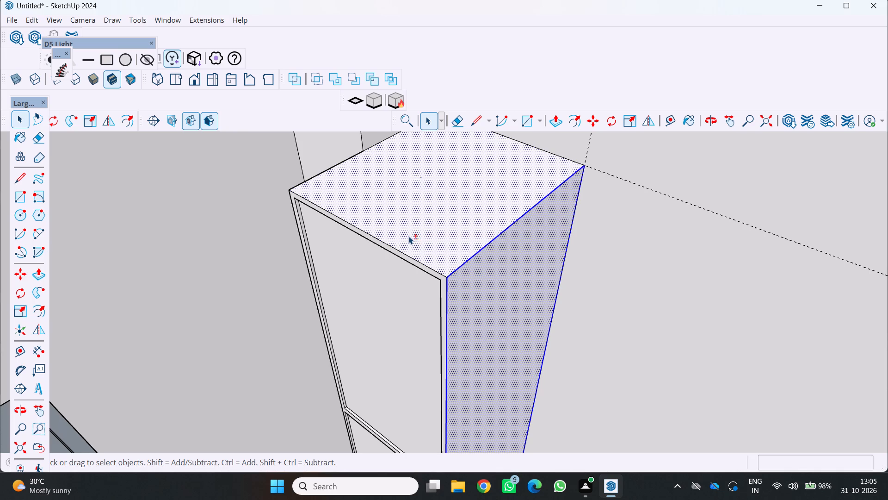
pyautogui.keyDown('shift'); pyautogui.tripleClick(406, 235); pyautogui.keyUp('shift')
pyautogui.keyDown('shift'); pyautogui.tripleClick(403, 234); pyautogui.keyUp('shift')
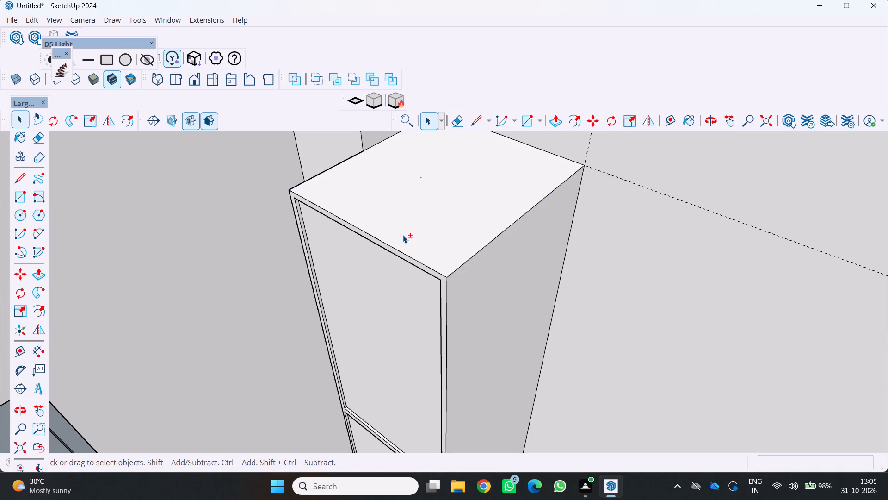
# Examine the cabinet's front panels and its position in the room corner from several angles.
pyautogui.keyDown('shift'); pyautogui.scroll(-4, 376, 272); pyautogui.keyUp('shift')
pyautogui.keyDown('shift'); pyautogui.moveTo(379, 280); pyautogui.dragTo(461, 245, button='middle'); pyautogui.keyUp('shift')
pyautogui.keyDown('shift'); pyautogui.scroll(1, 456, 251); pyautogui.keyUp('shift')
pyautogui.keyDown('shift'); pyautogui.middleClick(461, 245); pyautogui.keyUp('shift')
pyautogui.scroll(3, 432, 277)
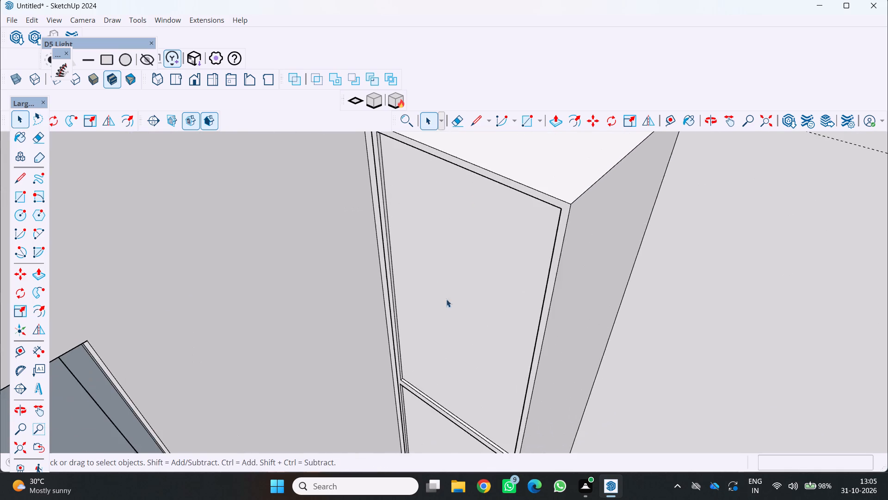
pyautogui.scroll(-4, 442, 293)
pyautogui.moveTo(431, 299); pyautogui.dragTo(492, 257, button='middle')
pyautogui.scroll(1, 447, 288)
pyautogui.scroll(-5, 462, 267)
pyautogui.scroll(2, 432, 297)
pyautogui.moveTo(432, 296); pyautogui.dragTo(497, 271, button='middle')
pyautogui.scroll(2, 471, 286)
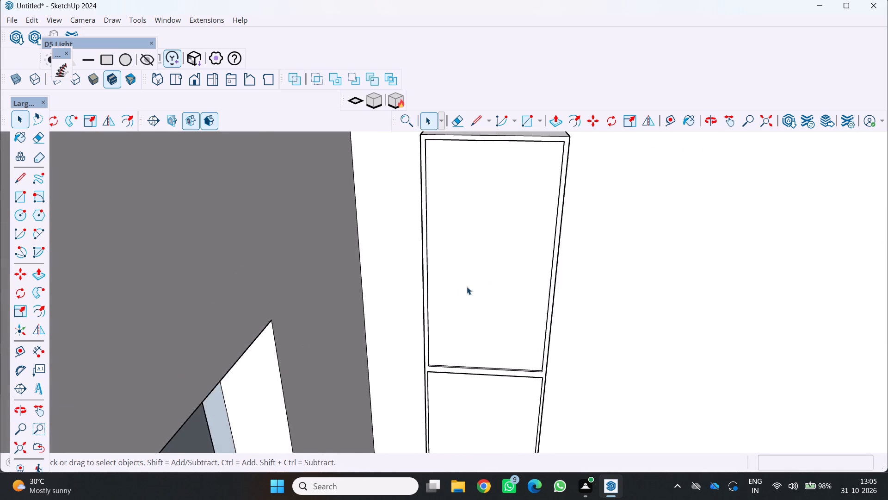
pyautogui.scroll(1, 467, 287)
pyautogui.scroll(-10, 436, 303)
pyautogui.moveTo(448, 293); pyautogui.dragTo(510, 225, button='middle')
pyautogui.scroll(-10, 461, 246)
pyautogui.moveTo(446, 259); pyautogui.dragTo(353, 292, button='middle')
pyautogui.middleClick(353, 292)
pyautogui.scroll(3, 571, 269)
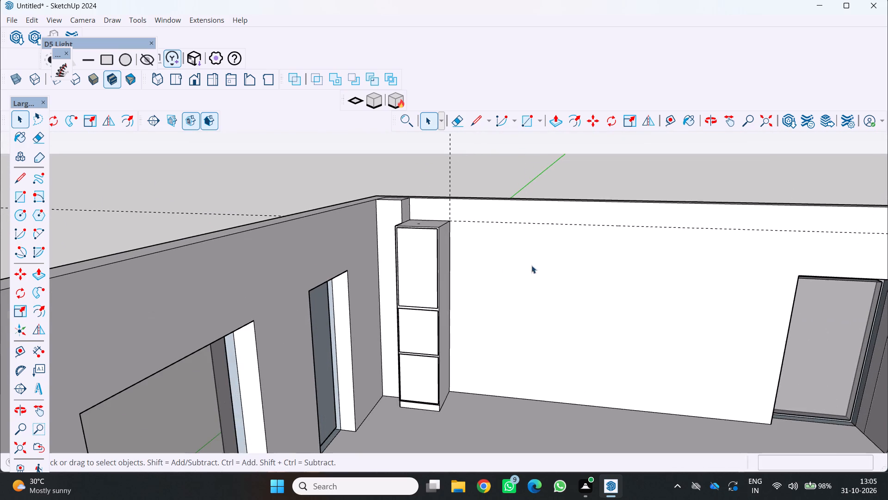
# Select all geometry connected to the cabinet's upper door, including the room walls and floor, and make it a group.
pyautogui.click(417, 306)
pyautogui.tripleClick(417, 302)
pyautogui.tripleClick(419, 300)
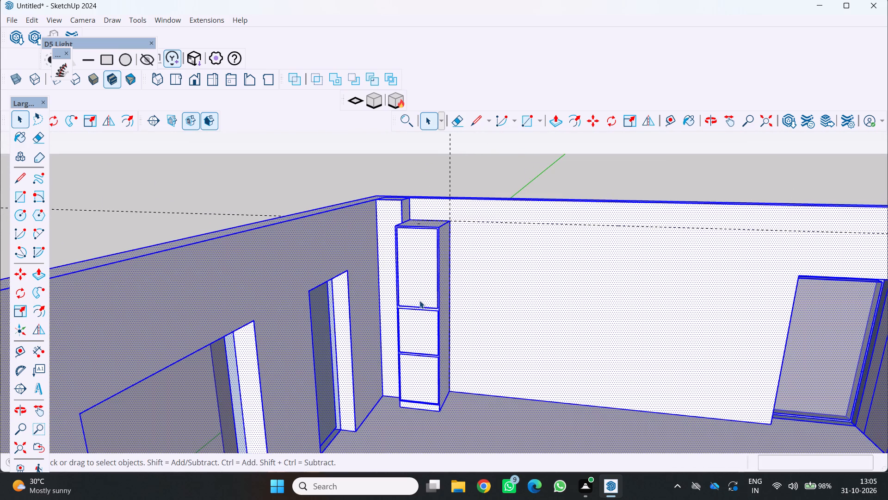
pyautogui.tripleClick(419, 299)
pyautogui.tripleClick(418, 299)
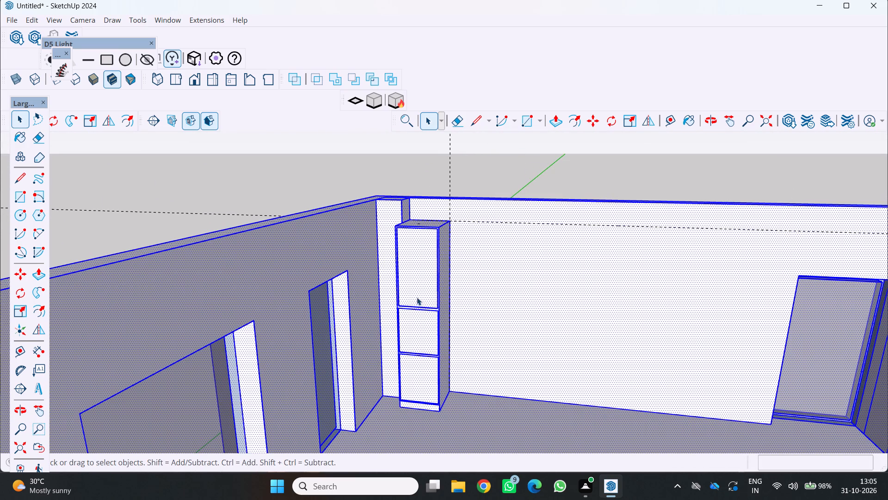
pyautogui.tripleClick(417, 297)
pyautogui.doubleClick(415, 298)
pyautogui.rightClick(414, 298)
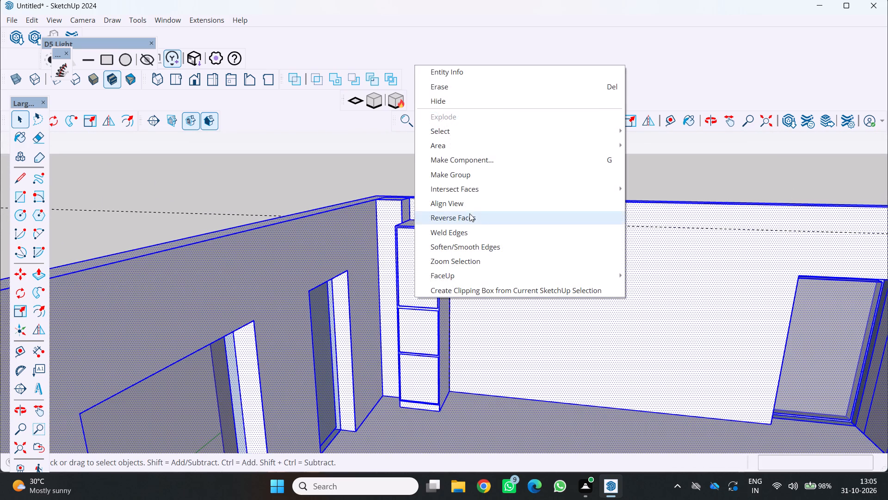
pyautogui.click(459, 174)
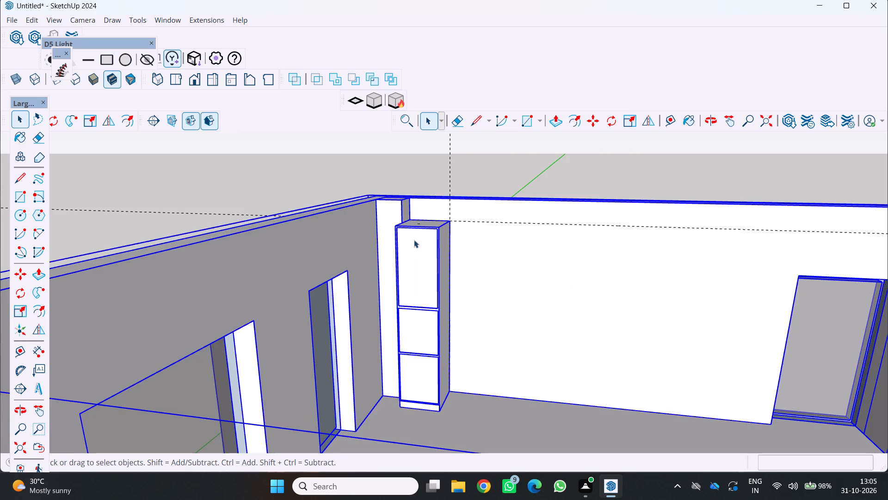
# Open the new group for editing and select the cabinet's top face together with its bounding edges.
pyautogui.scroll(-3, 412, 252)
pyautogui.moveTo(412, 257); pyautogui.dragTo(407, 294, button='middle')
pyautogui.middleClick(407, 294)
pyautogui.scroll(4, 446, 246)
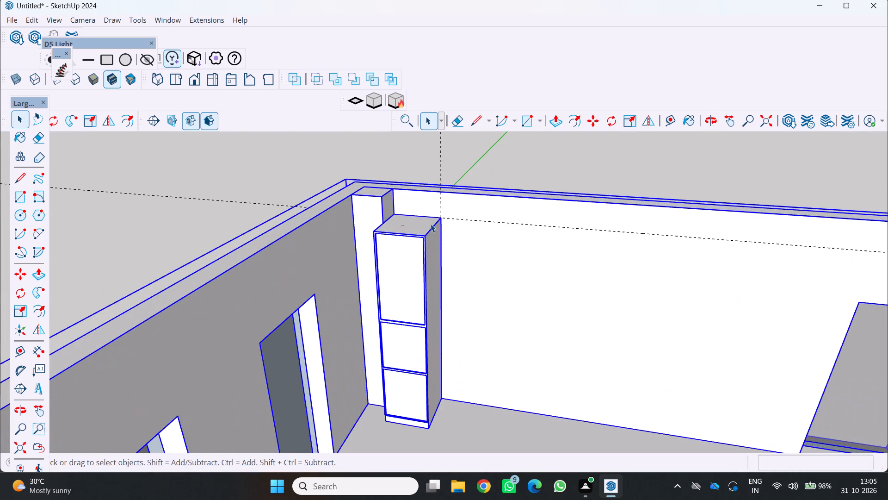
pyautogui.moveTo(431, 224); pyautogui.dragTo(435, 222)
pyautogui.click(436, 221)
pyautogui.doubleClick(436, 222)
pyautogui.doubleClick(433, 225)
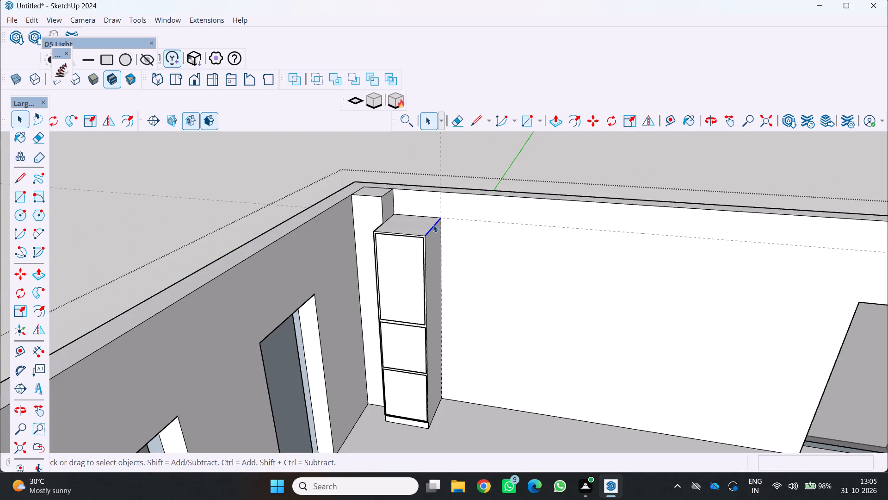
pyautogui.click(431, 226)
pyautogui.doubleClick(427, 231)
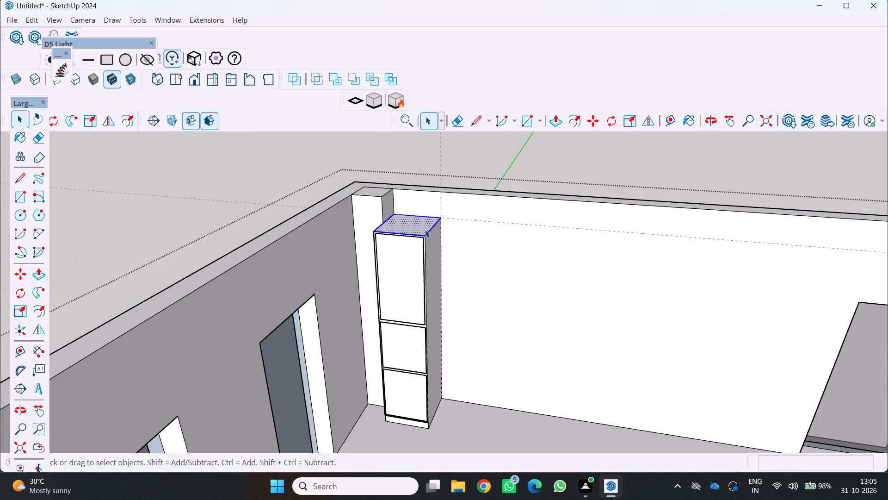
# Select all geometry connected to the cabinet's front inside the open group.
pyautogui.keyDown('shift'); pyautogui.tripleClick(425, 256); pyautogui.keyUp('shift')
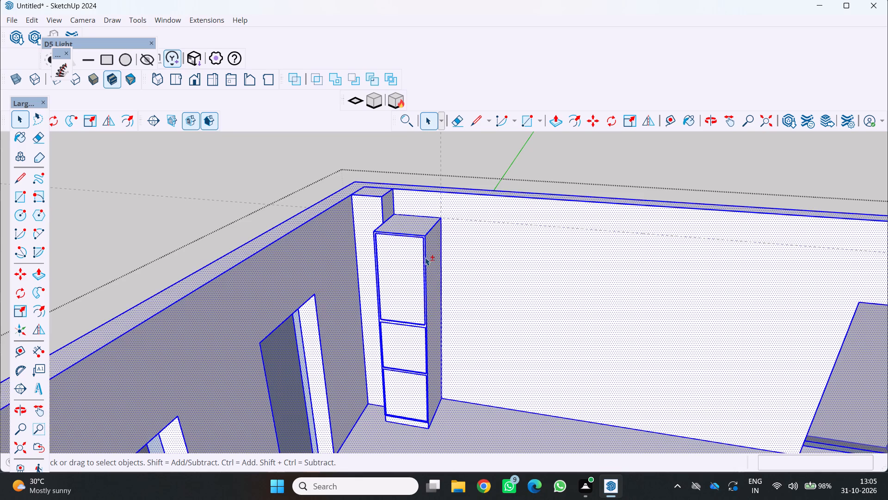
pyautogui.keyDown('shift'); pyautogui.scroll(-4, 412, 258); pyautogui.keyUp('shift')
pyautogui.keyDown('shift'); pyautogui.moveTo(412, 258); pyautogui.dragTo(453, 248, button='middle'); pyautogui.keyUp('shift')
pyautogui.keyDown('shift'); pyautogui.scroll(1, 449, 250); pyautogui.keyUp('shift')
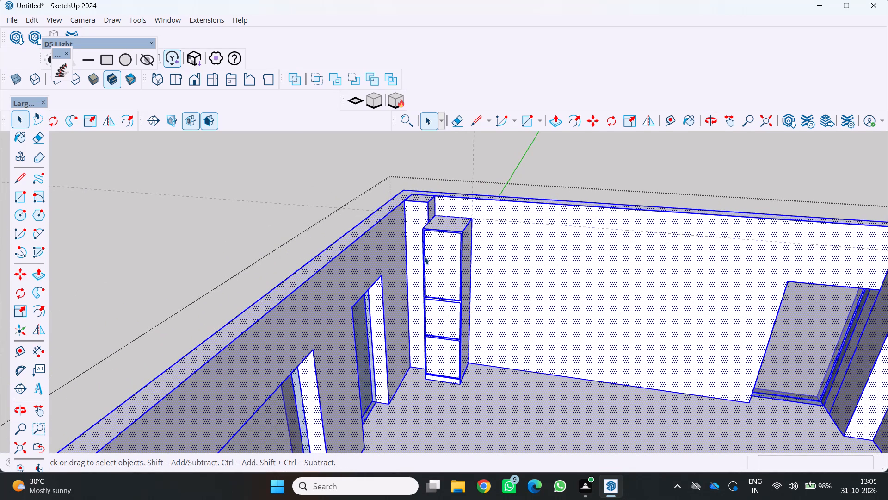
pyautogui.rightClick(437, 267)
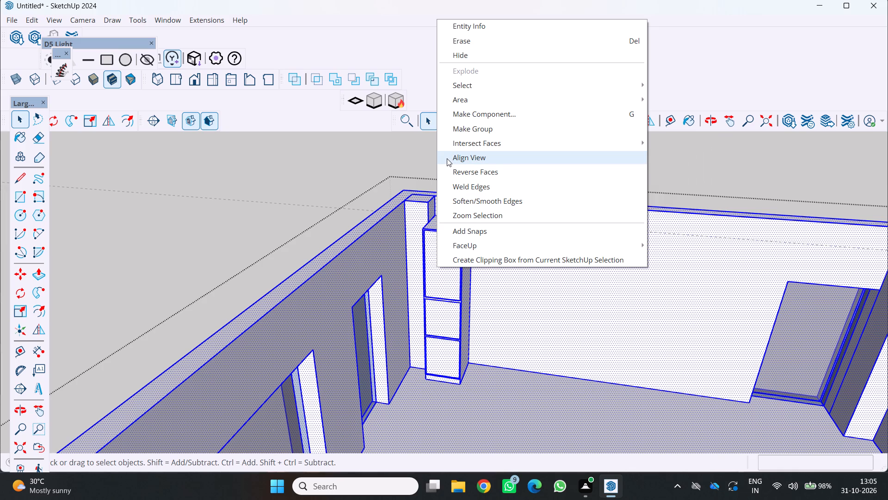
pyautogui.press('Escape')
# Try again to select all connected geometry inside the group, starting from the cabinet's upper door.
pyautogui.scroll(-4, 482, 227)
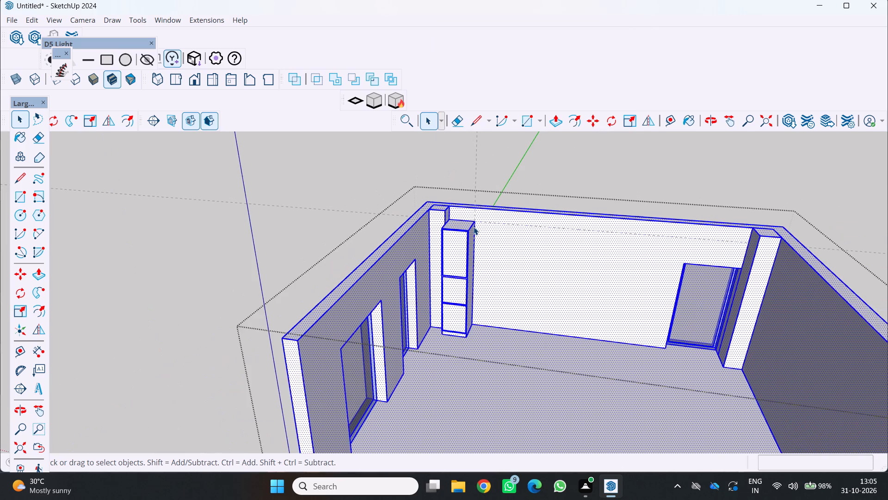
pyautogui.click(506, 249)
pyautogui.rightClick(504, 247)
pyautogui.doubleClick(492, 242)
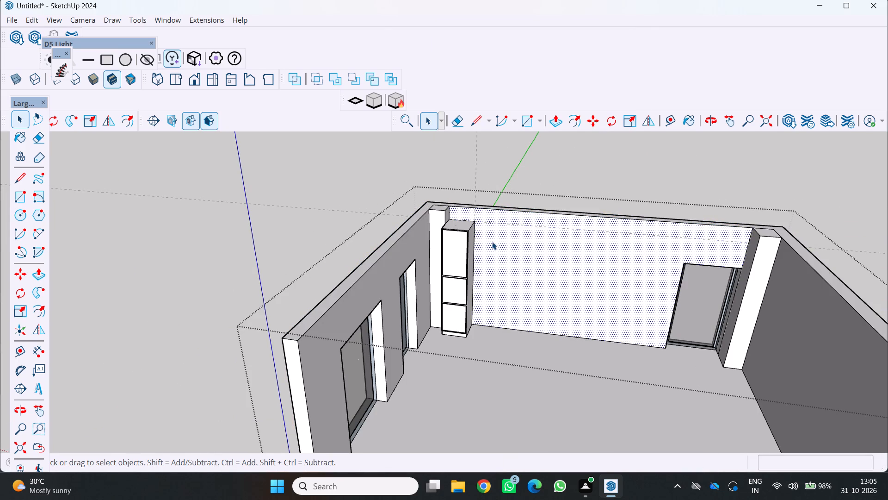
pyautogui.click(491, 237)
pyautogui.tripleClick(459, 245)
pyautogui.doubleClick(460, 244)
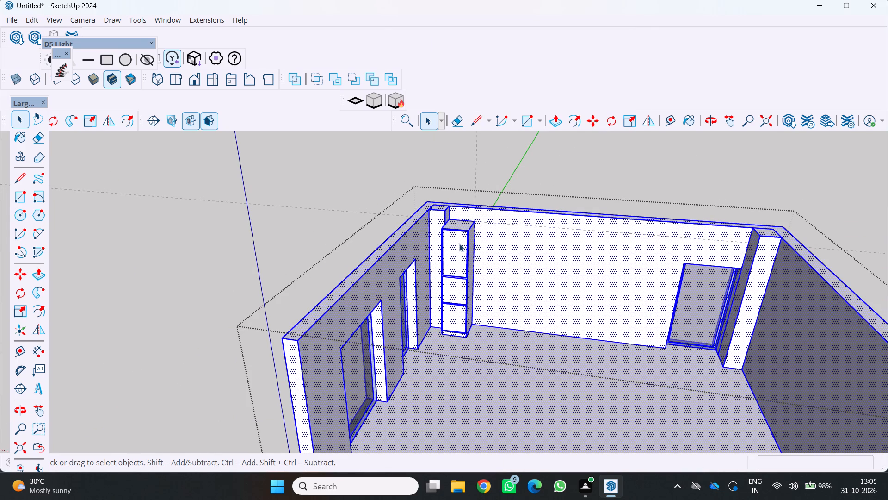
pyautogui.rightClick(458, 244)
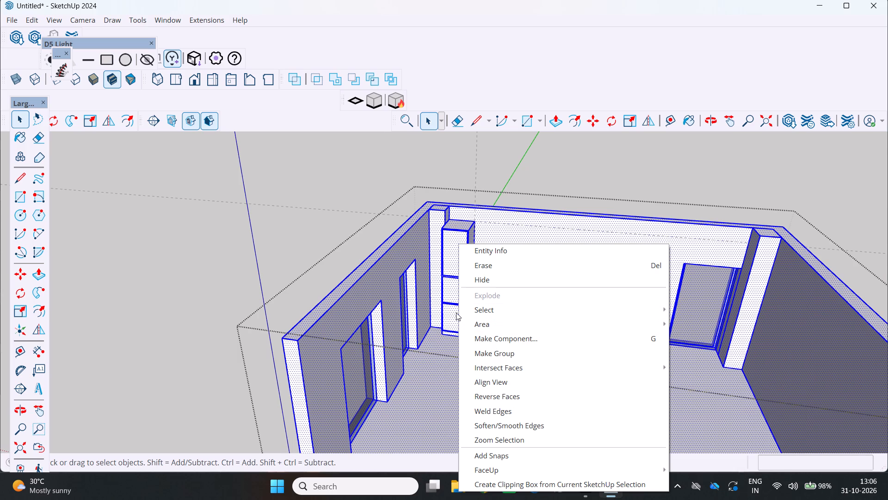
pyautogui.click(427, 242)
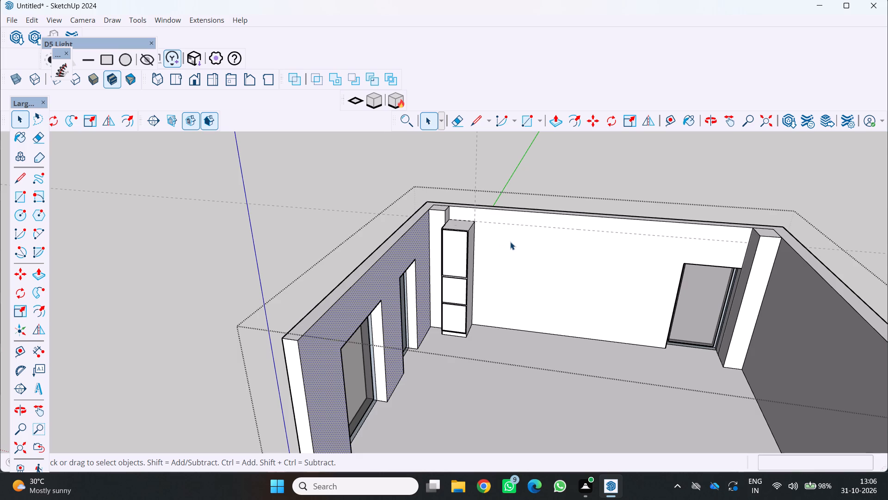
# Select all geometry connected to the cabinet's upper door and make it a nested group within the open group.
pyautogui.click(511, 242)
pyautogui.click(467, 248)
pyautogui.tripleClick(463, 251)
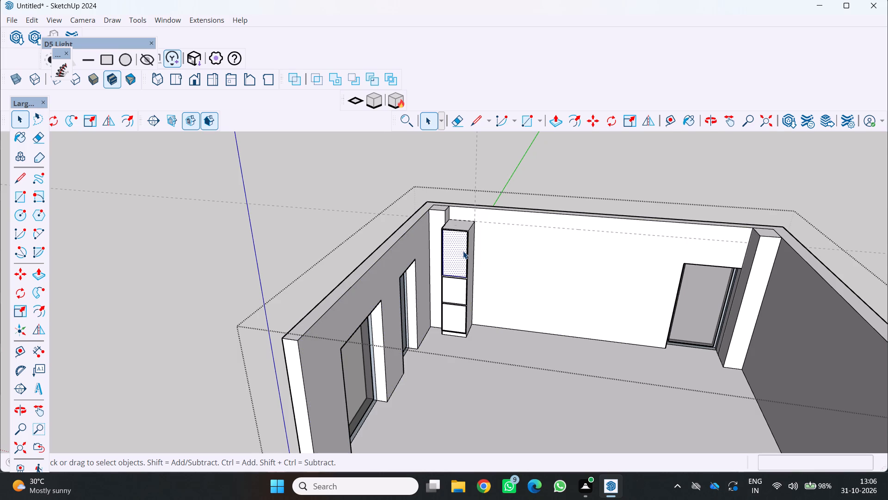
pyautogui.rightClick(462, 252)
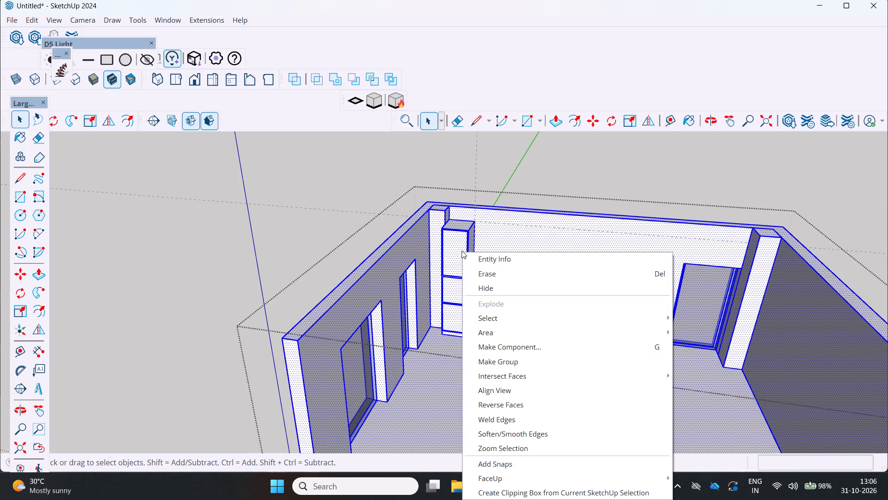
pyautogui.click(494, 360)
# Open the nested group for editing and select the cabinet's upper door face.
pyautogui.moveTo(448, 269); pyautogui.dragTo(419, 290, button='middle')
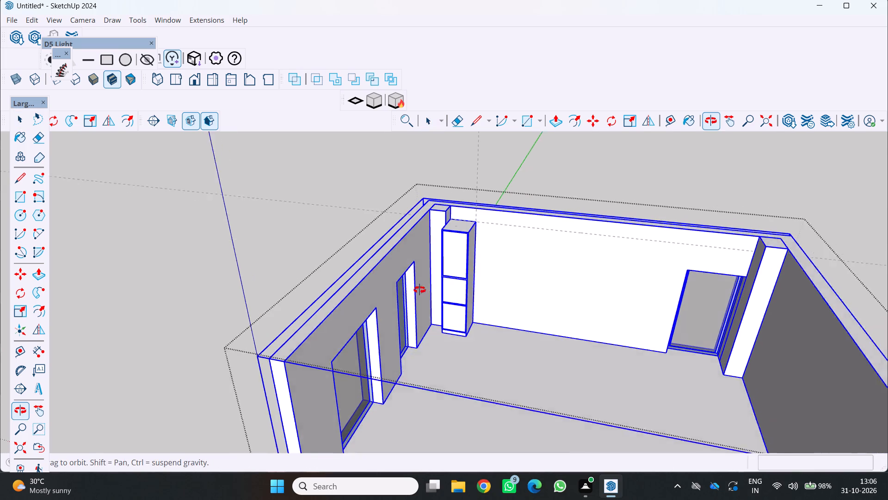
pyautogui.moveTo(419, 290); pyautogui.dragTo(397, 302, button='middle')
pyautogui.middleClick(397, 302)
pyautogui.click(457, 250)
pyautogui.doubleClick(454, 250)
pyautogui.click(462, 243)
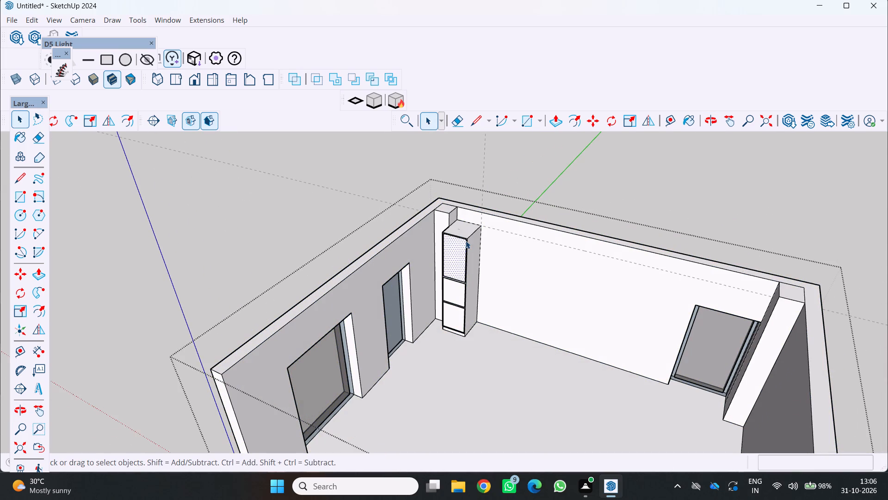
# Try selecting all geometry connected to the cabinet, and reduce the selection to its top edge facing the open room.
pyautogui.tripleClick(466, 241)
pyautogui.tripleClick(468, 237)
pyautogui.tripleClick(470, 238)
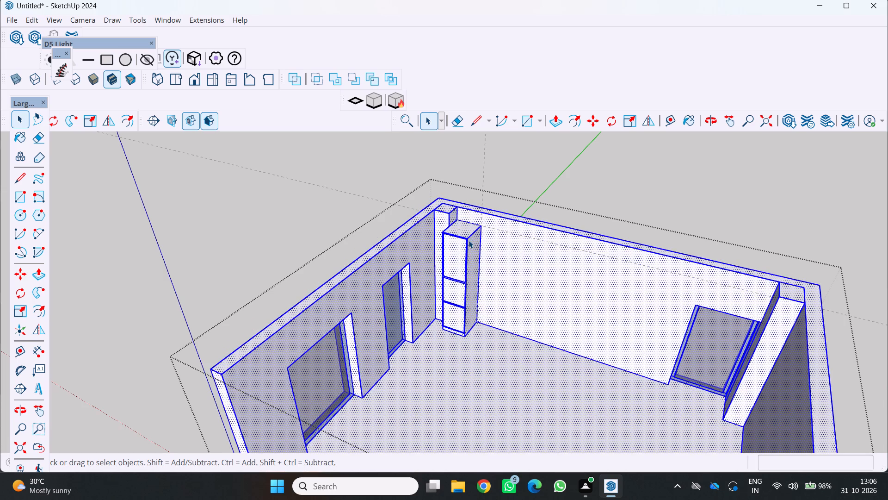
pyautogui.click(469, 241)
pyautogui.click(469, 243)
pyautogui.click(471, 237)
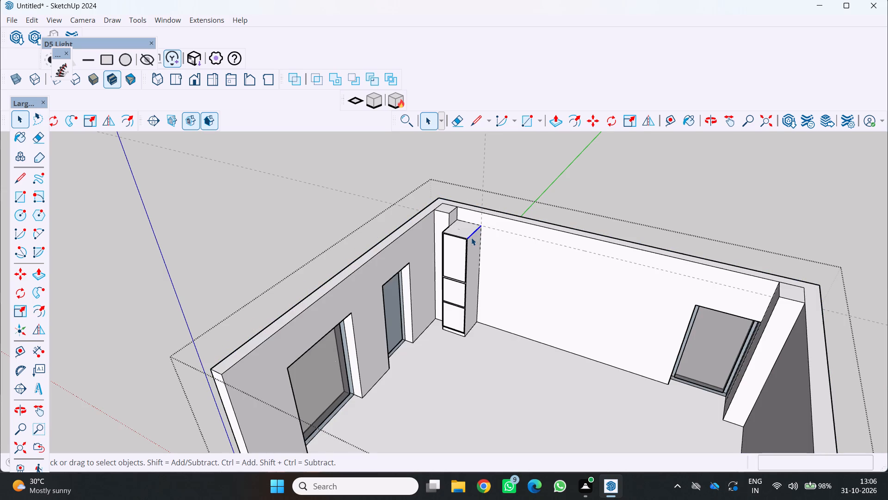
# Examine the corner cabinet within the room from high and front-facing viewpoints.
pyautogui.scroll(-2, 471, 237)
pyautogui.moveTo(470, 239); pyautogui.dragTo(440, 259, button='middle')
pyautogui.scroll(3, 469, 251)
pyautogui.moveTo(473, 248); pyautogui.dragTo(581, 214, button='middle')
pyautogui.scroll(1, 568, 225)
pyautogui.scroll(-3, 517, 226)
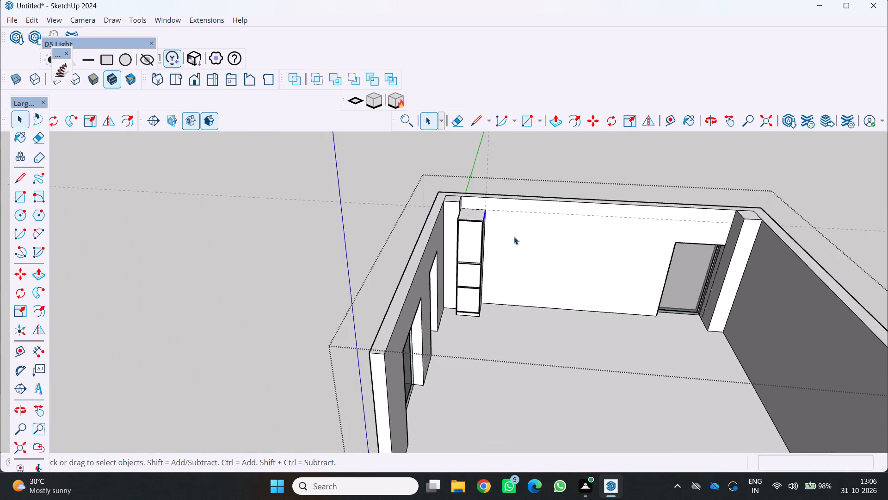
pyautogui.moveTo(511, 238); pyautogui.dragTo(528, 191, button='middle')
pyautogui.scroll(1, 512, 231)
pyautogui.scroll(6, 476, 294)
pyautogui.scroll(-6, 465, 300)
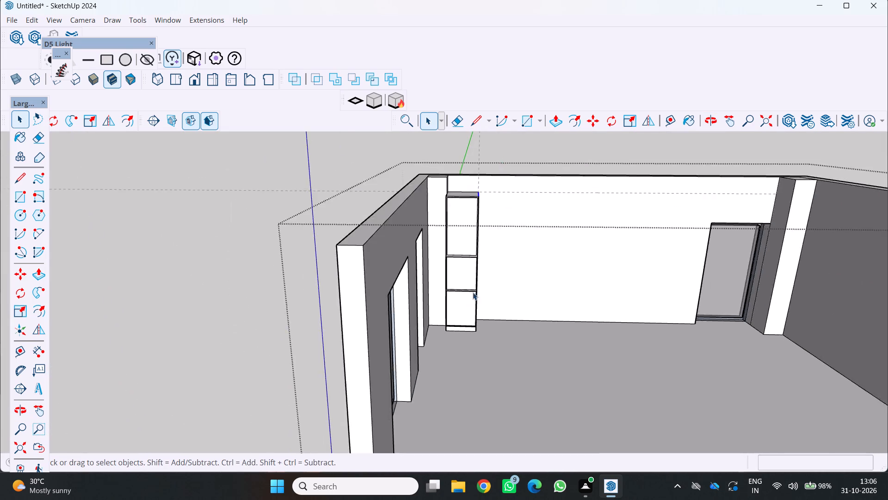
pyautogui.scroll(-2, 473, 292)
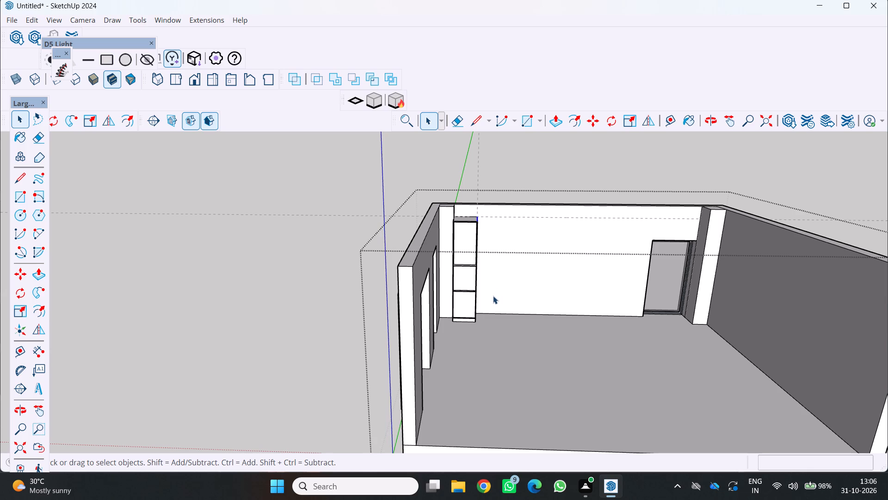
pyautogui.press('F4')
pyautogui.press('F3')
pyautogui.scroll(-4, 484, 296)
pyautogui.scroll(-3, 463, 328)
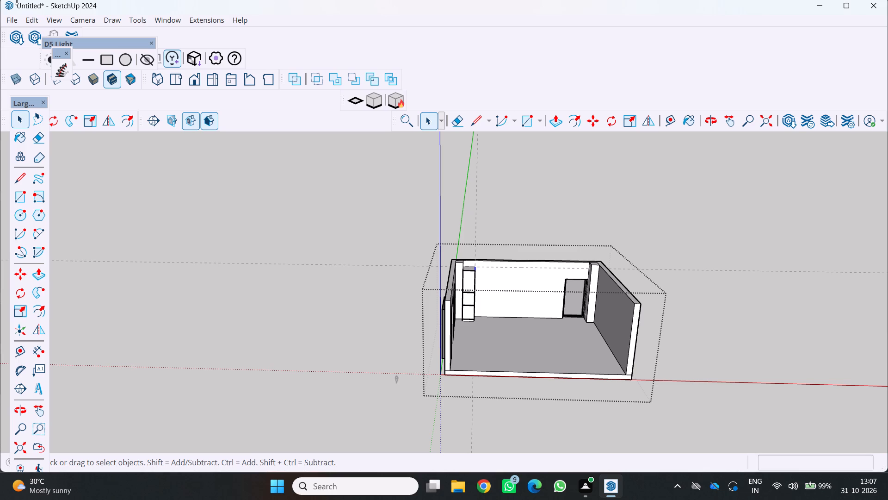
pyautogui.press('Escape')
# Examine the corner cabinet and the surrounding walls from close-up and low viewpoints inside the room.
pyautogui.scroll(1, 444, 261)
pyautogui.moveTo(456, 251); pyautogui.dragTo(396, 255, button='middle')
pyautogui.scroll(8, 560, 352)
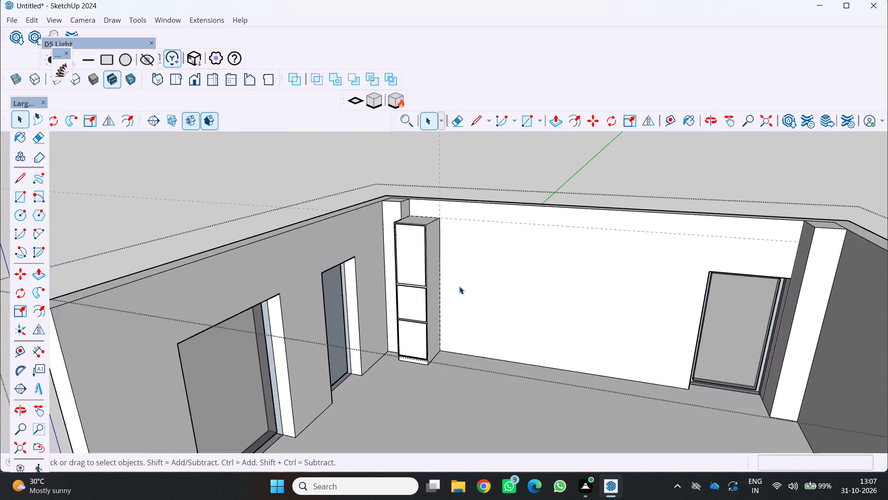
pyautogui.scroll(2, 459, 286)
pyautogui.moveTo(459, 285); pyautogui.dragTo(643, 171, button='middle')
pyautogui.scroll(-6, 545, 258)
pyautogui.moveTo(551, 264); pyautogui.dragTo(400, 324, button='middle')
pyautogui.scroll(2, 525, 274)
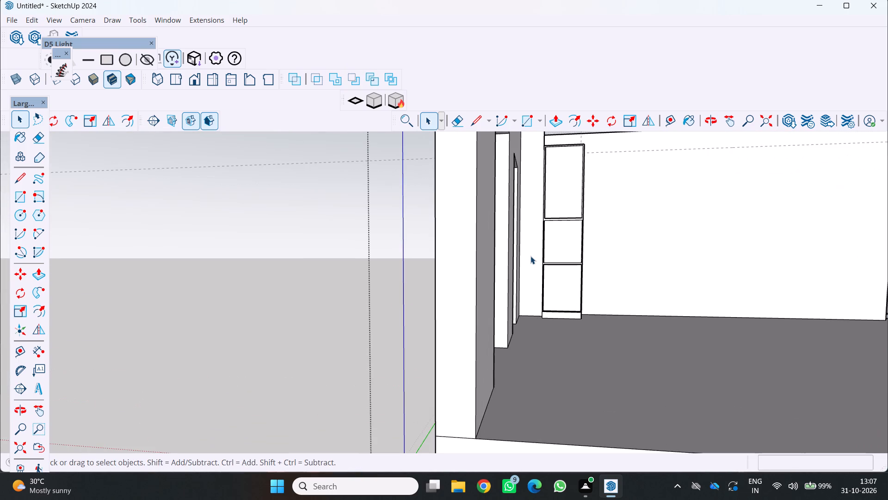
# Examine the tall corner cabinet and adjoining wall openings from close-up and elevated viewpoints.
pyautogui.moveTo(602, 240); pyautogui.dragTo(551, 253, button='middle')
pyautogui.scroll(1, 602, 240)
pyautogui.middleClick(550, 253)
pyautogui.scroll(3, 595, 238)
pyautogui.moveTo(586, 242); pyautogui.dragTo(574, 282, button='middle')
pyautogui.scroll(-3, 577, 273)
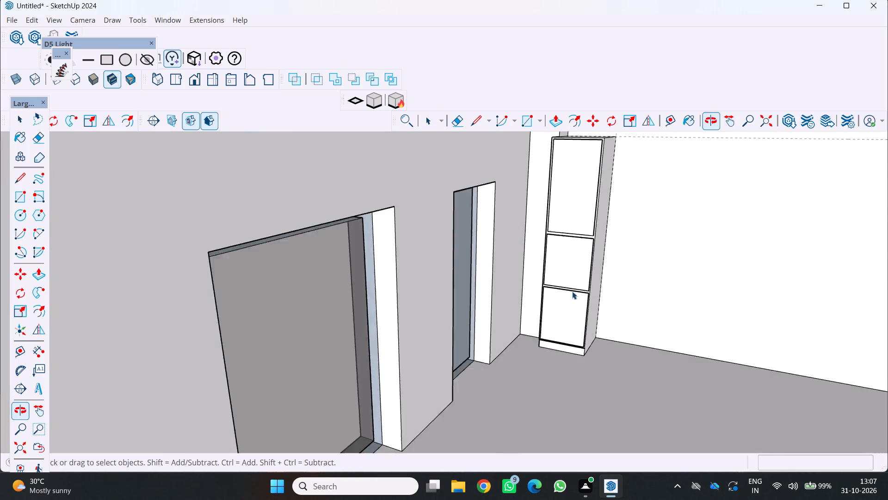
pyautogui.scroll(-6, 572, 291)
pyautogui.moveTo(560, 251); pyautogui.dragTo(514, 268, button='middle')
pyautogui.scroll(4, 603, 265)
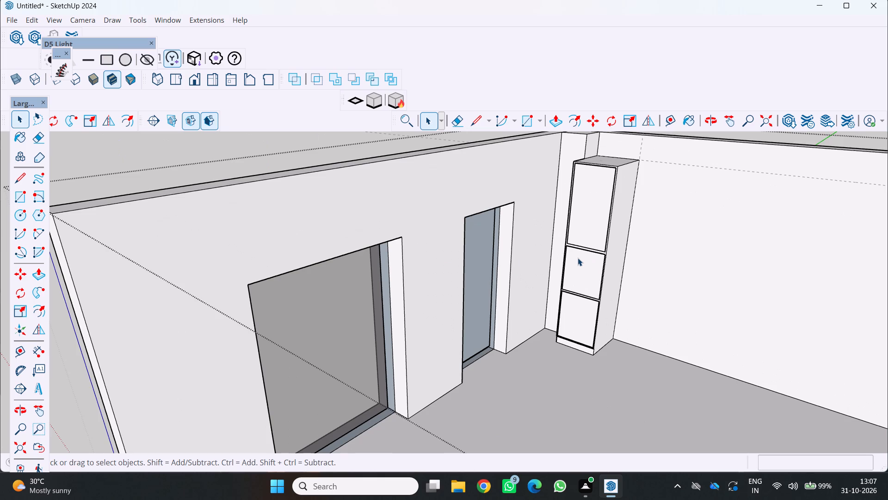
# Undo the latest actions and leave the nested group's editing context.
pyautogui.hotkey('ctrl', 'z')
pyautogui.hotkey('ctrl', 'z')
pyautogui.hotkey('ctrl', 'z')
pyautogui.scroll(-6, 593, 303)
pyautogui.moveTo(604, 367); pyautogui.dragTo(599, 364)
pyautogui.click(597, 347)
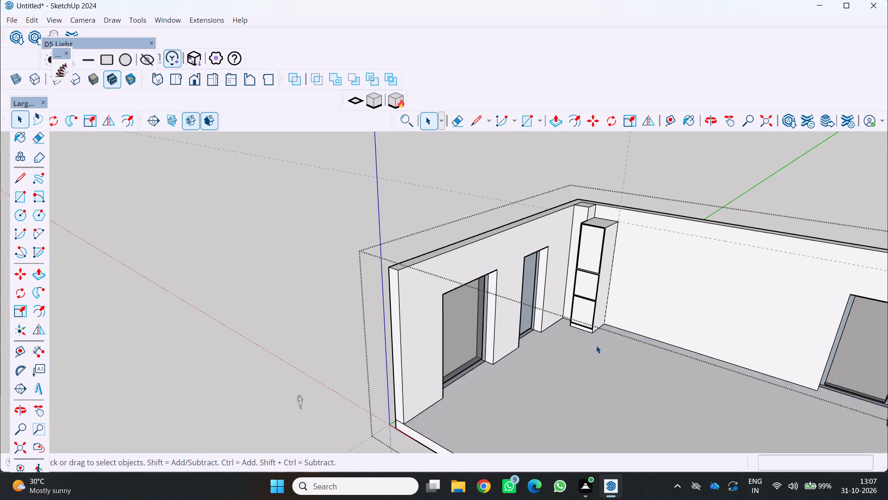
pyautogui.scroll(-5, 596, 316)
pyautogui.moveTo(589, 254); pyautogui.dragTo(614, 235, button='middle')
pyautogui.click(441, 384)
pyautogui.click(442, 387)
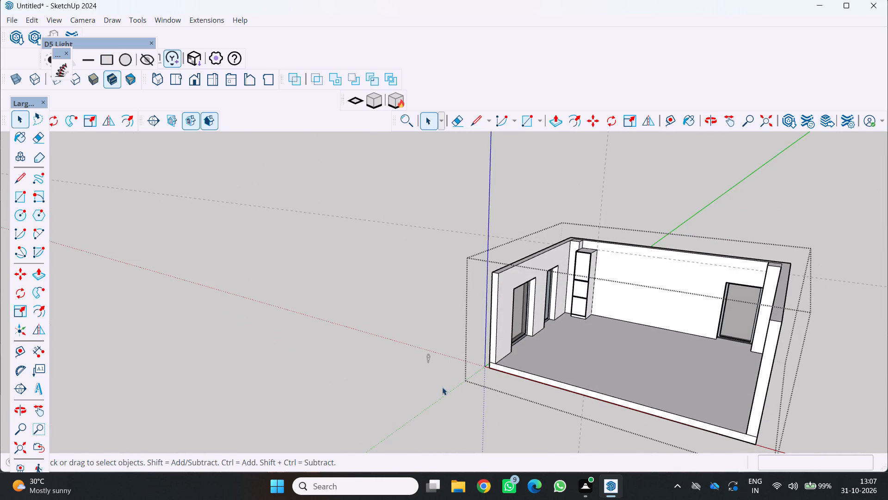
# Undo the cabinet's door frame and panel modelling, back to a plain box with horizontal dividing lines on its front.
pyautogui.scroll(12, 598, 244)
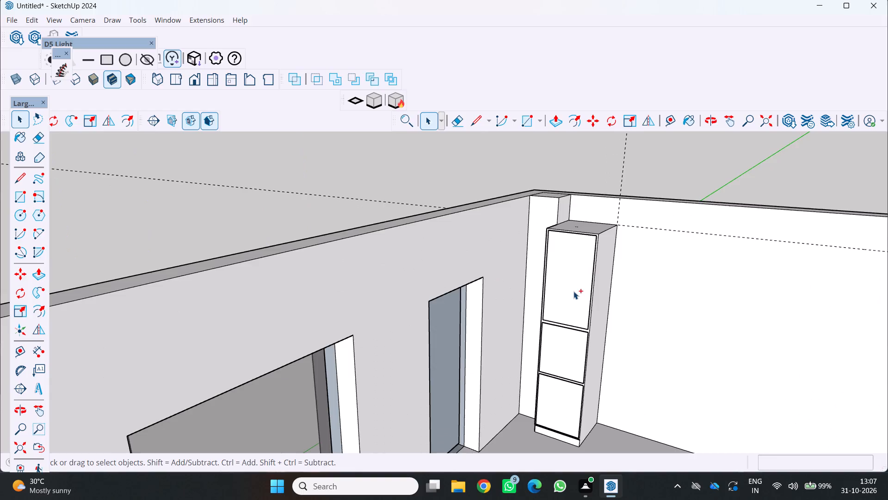
pyautogui.hotkey('ctrl', 'z')
pyautogui.hotkey('ctrl', 'z')
pyautogui.hotkey('ctrl', 'z')
pyautogui.hotkey('ctrl', 'z')
pyautogui.hotkey('ctrl', 'z')
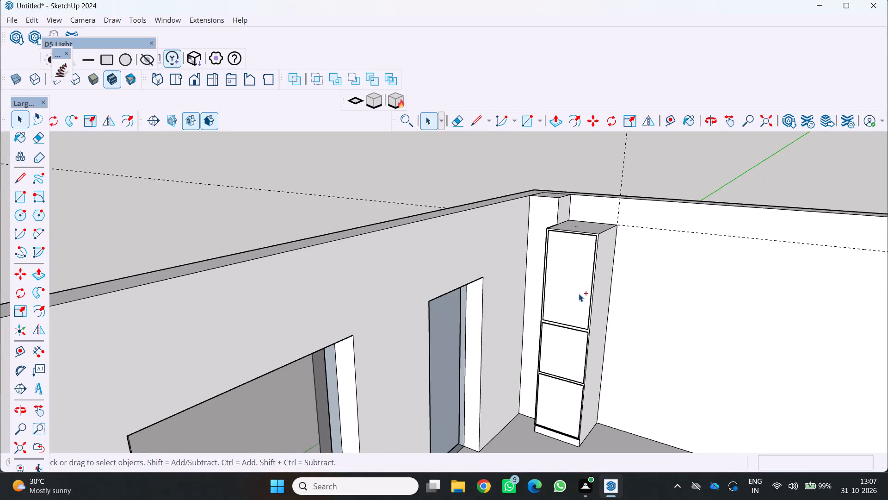
pyautogui.hotkey('ctrl', 'z')
pyautogui.hotkey('ctrl', 'z')
pyautogui.hotkey('ctrl', 'z')
pyautogui.hotkey('ctrl', 'z')
pyautogui.hotkey('ctrl', 'z')
pyautogui.hotkey('ctrl', 'z')
pyautogui.hotkey('ctrl', 'z')
pyautogui.hotkey('ctrl', 'z')
pyautogui.hotkey('ctrl', 'z')
pyautogui.hotkey('ctrl', 'z')
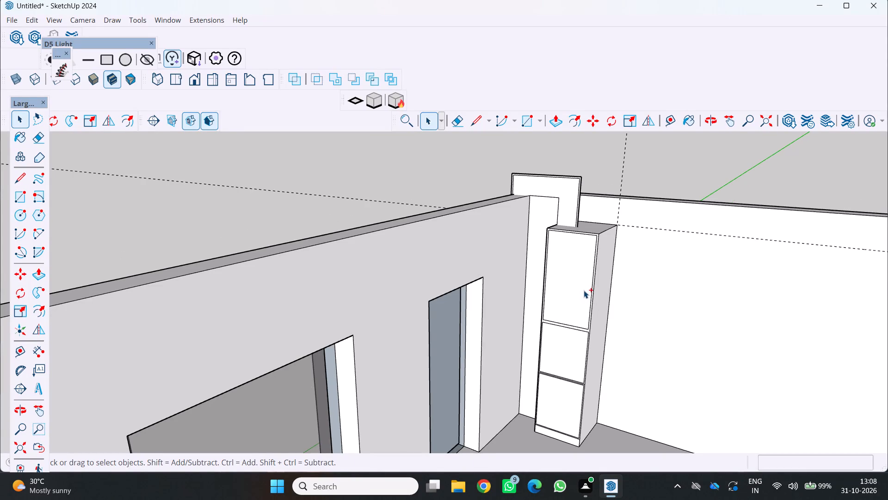
pyautogui.hotkey('ctrl', 'z')
pyautogui.hotkey('ctrl', 'z')
pyautogui.hotkey('ctrl', 'z')
pyautogui.hotkey('ctrl', 'z')
pyautogui.hotkey('ctrl', 'z')
pyautogui.hotkey('ctrl', 'z')
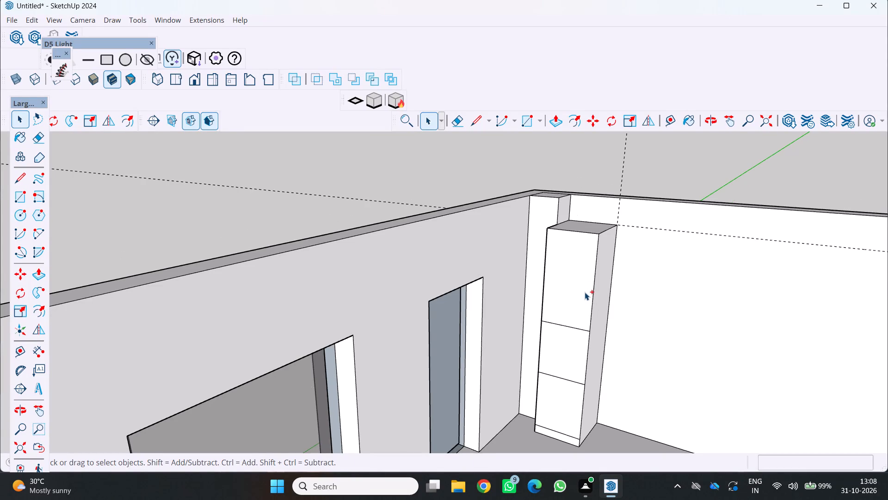
# Undo the cabinet's front dividing lines and its extrusion, back to a flat rectangle on the back wall.
pyautogui.hotkey('ctrl', 'z')
pyautogui.hotkey('ctrl', 'z')
pyautogui.hotkey('ctrl', 'z')
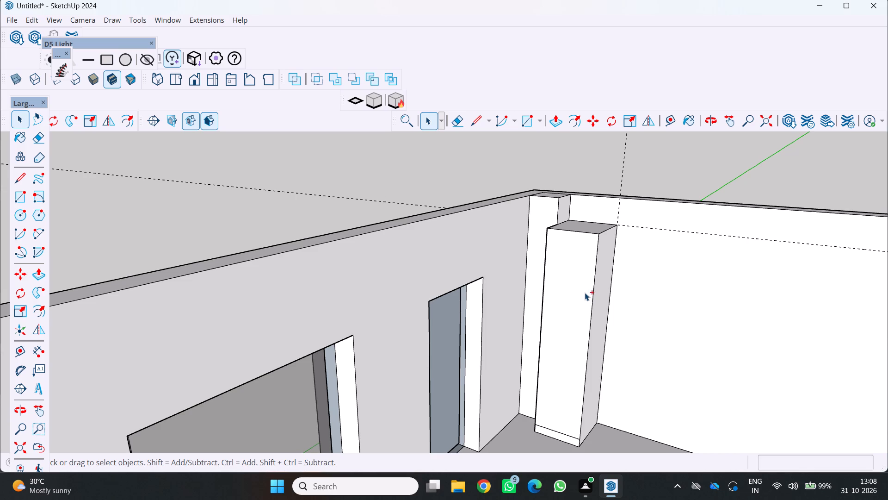
pyautogui.hotkey('ctrl', 'z')
pyautogui.hotkey('ctrl', 'z')
pyautogui.press('z')
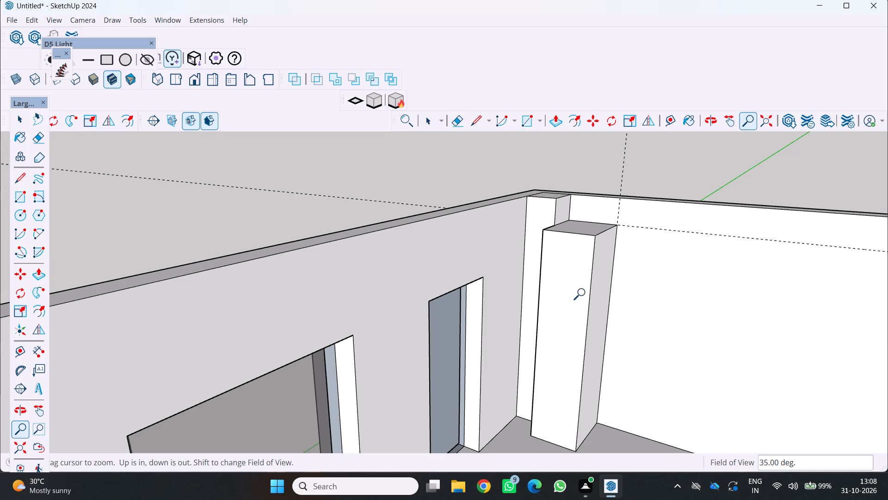
pyautogui.hotkey('ctrl', 'z')
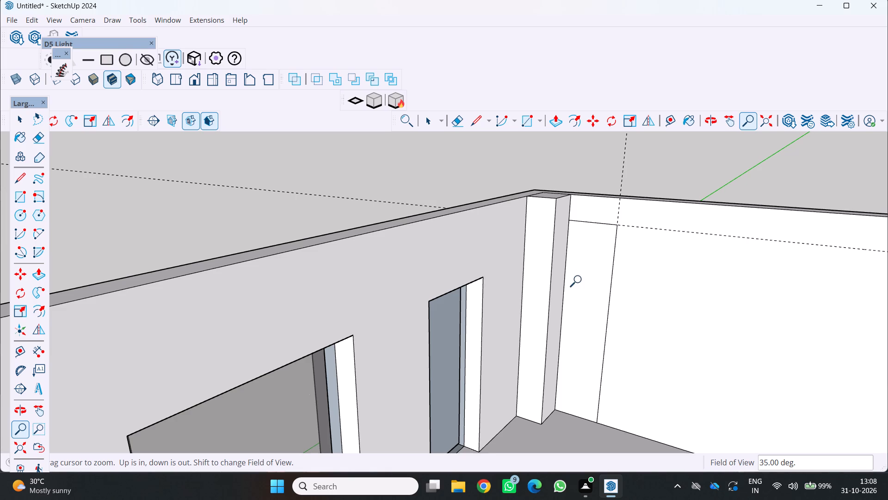
# Select the flat rectangular face on the back wall beside the corner column and check the commands available for it.
pyautogui.press('space')
pyautogui.click(592, 290)
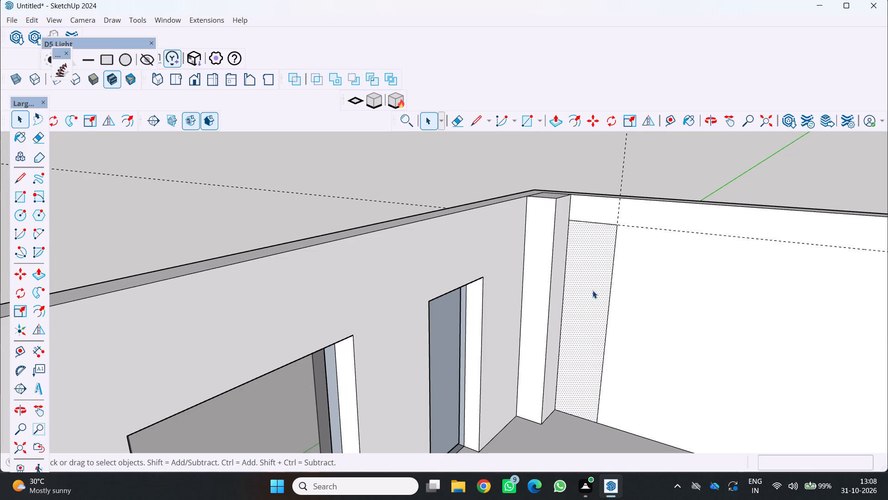
pyautogui.rightClick(592, 291)
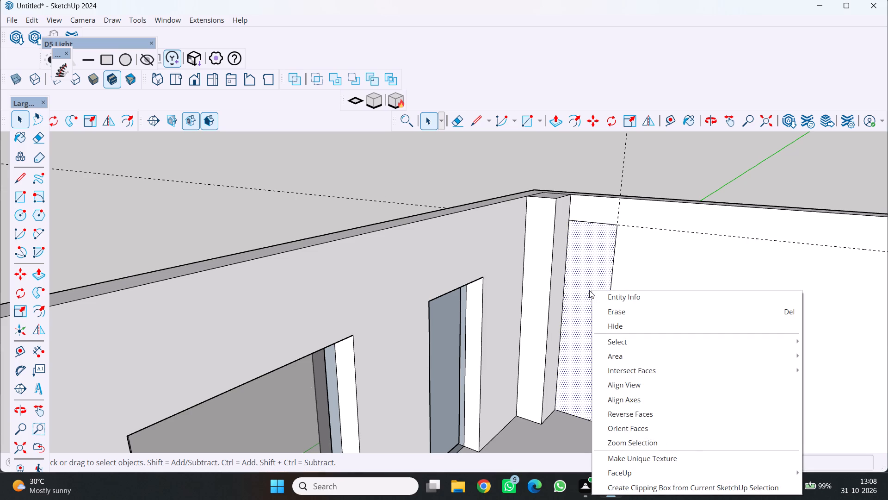
pyautogui.click(583, 288)
pyautogui.click(584, 288)
pyautogui.rightClick(585, 289)
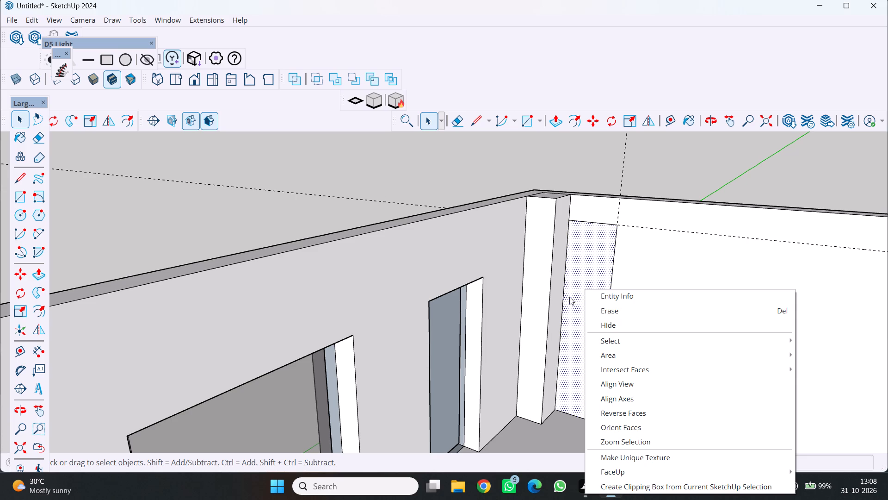
pyautogui.click(573, 303)
pyautogui.click(577, 291)
pyautogui.doubleClick(578, 291)
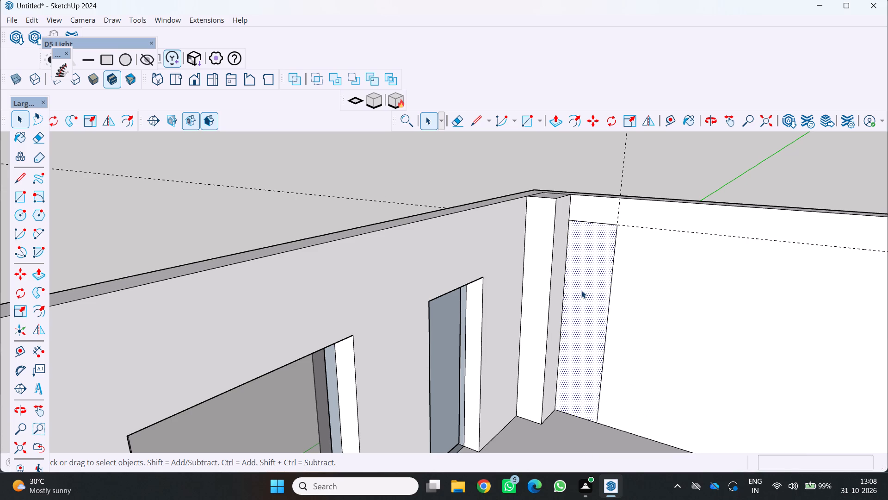
pyautogui.click(586, 283)
pyautogui.click(585, 288)
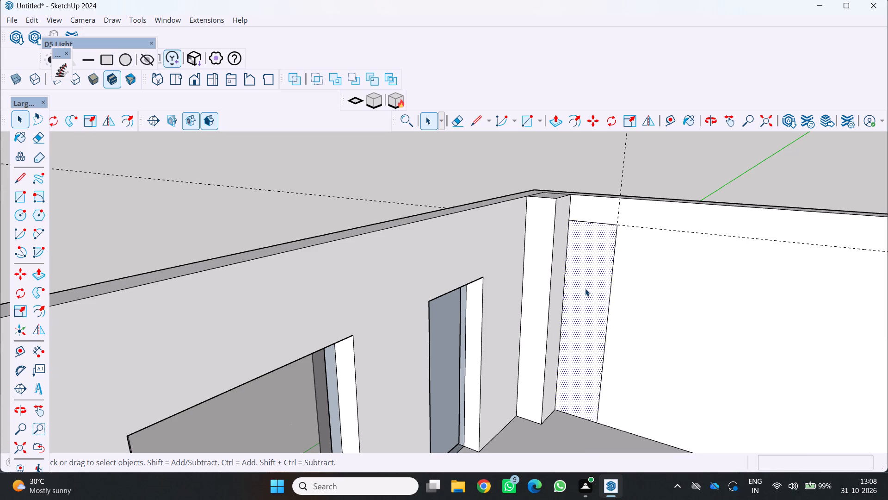
pyautogui.rightClick(582, 287)
pyautogui.doubleClick(583, 283)
# Undo the cabinet's rectangle outline on the back wall.
pyautogui.hotkey('ctrl', 'z')
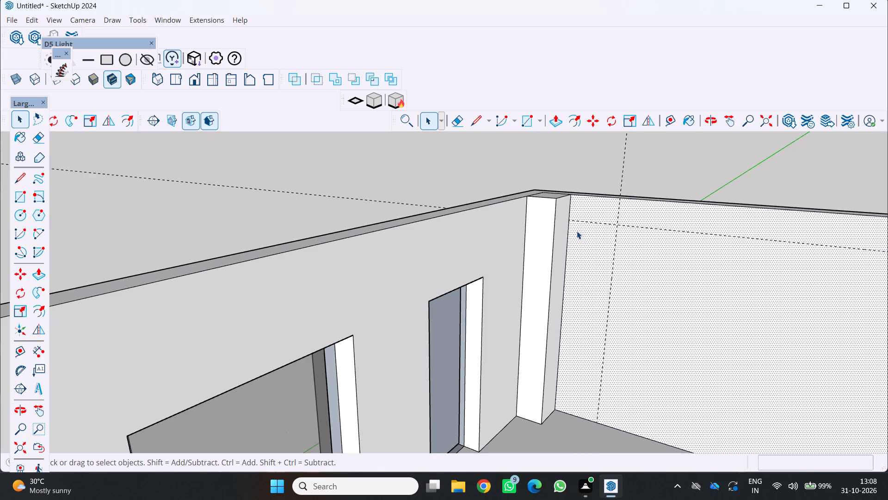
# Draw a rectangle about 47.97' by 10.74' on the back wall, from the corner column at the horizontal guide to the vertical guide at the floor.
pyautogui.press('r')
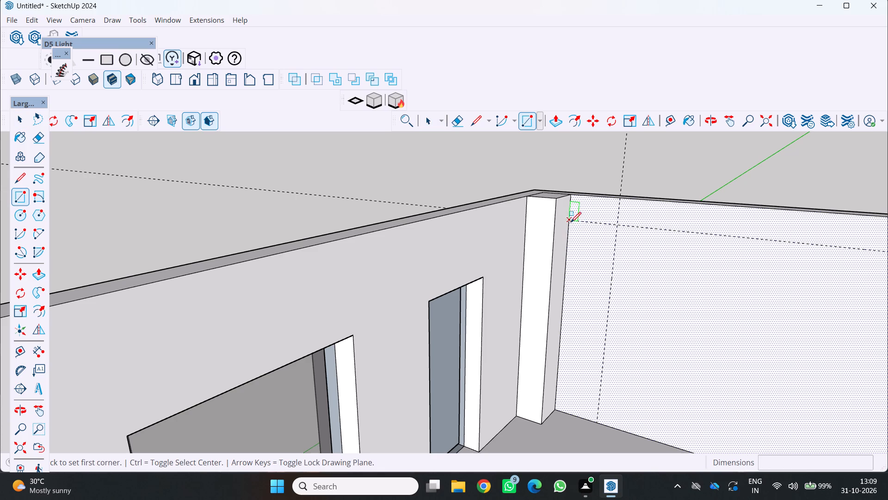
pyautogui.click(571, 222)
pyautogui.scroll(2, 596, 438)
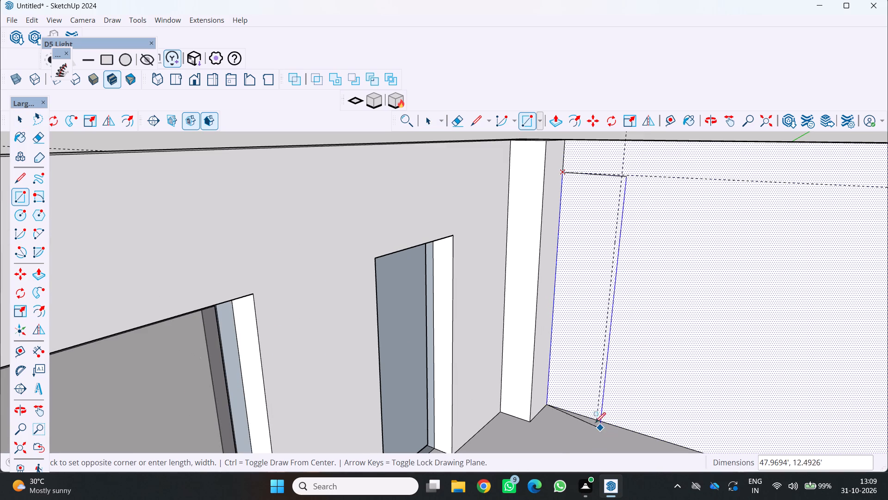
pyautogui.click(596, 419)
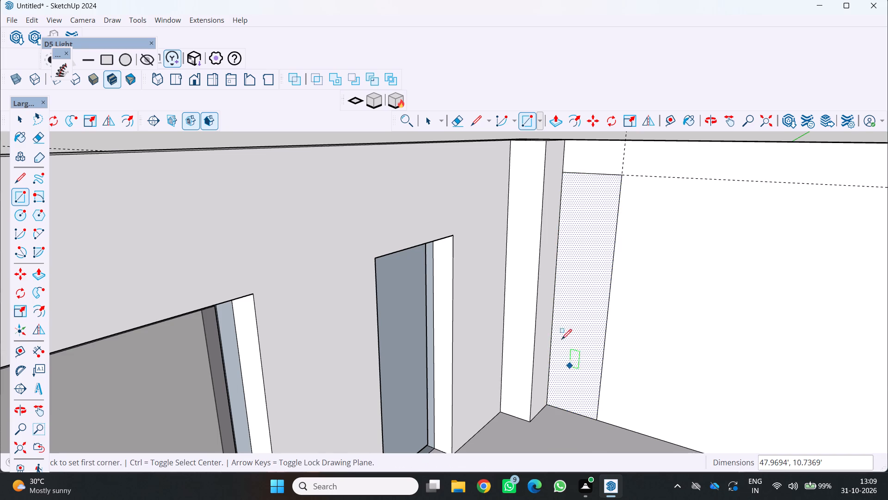
# Select the new rectangular face on the back wall and examine its available commands, including the selection and intersection options.
pyautogui.rightClick(561, 335)
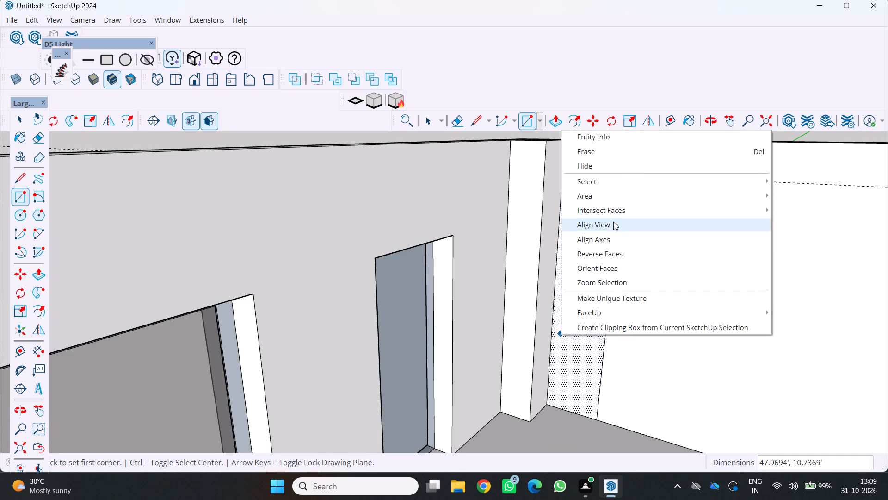
pyautogui.moveTo(571, 364); pyautogui.dragTo(575, 357)
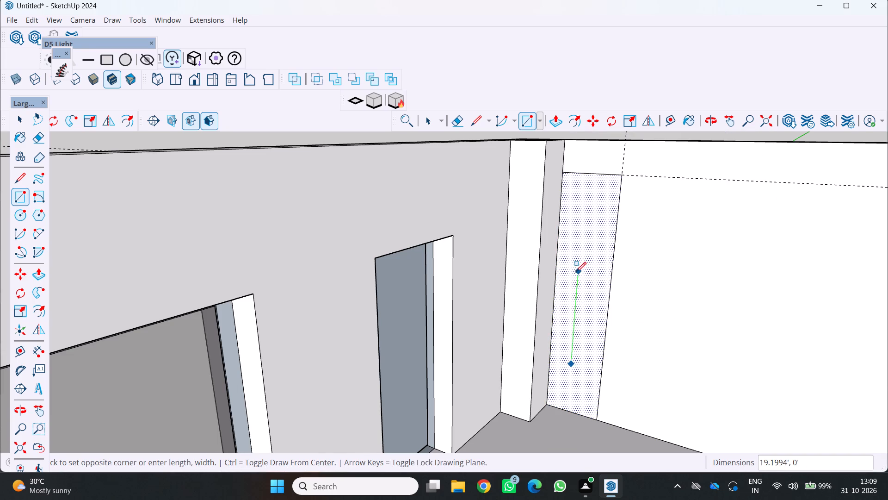
pyautogui.press('Escape')
pyautogui.press('space')
pyautogui.click(589, 268)
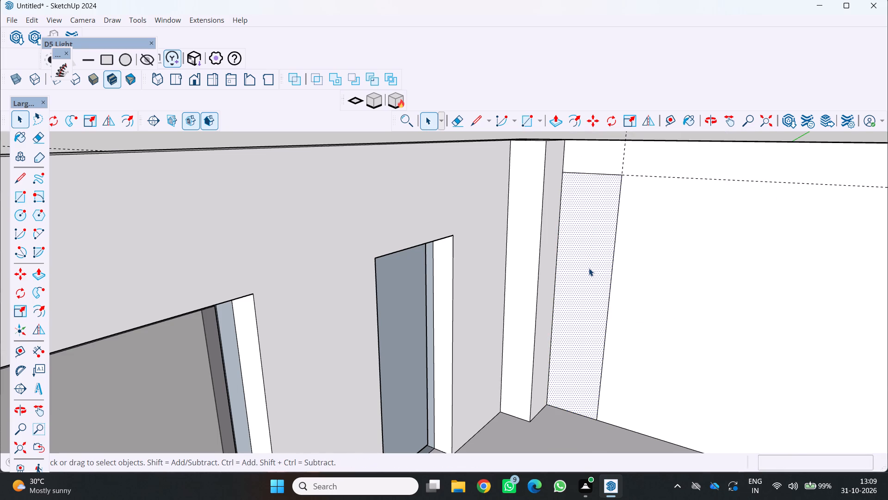
pyautogui.rightClick(588, 268)
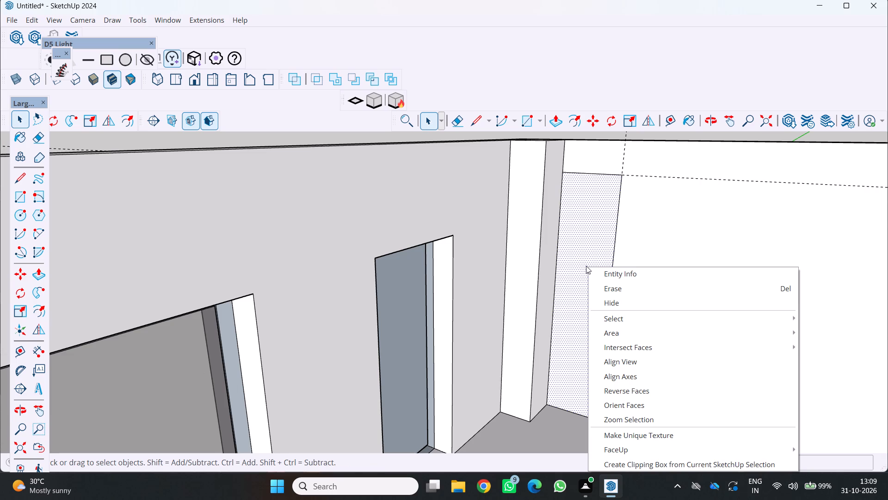
pyautogui.scroll(-5, 585, 269)
pyautogui.scroll(-4, 609, 321)
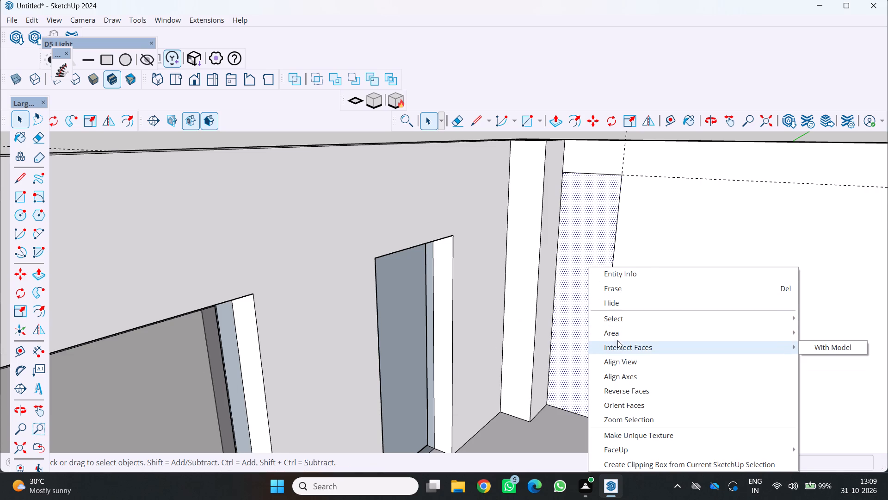
pyautogui.click(580, 262)
pyautogui.click(580, 250)
pyautogui.rightClick(578, 250)
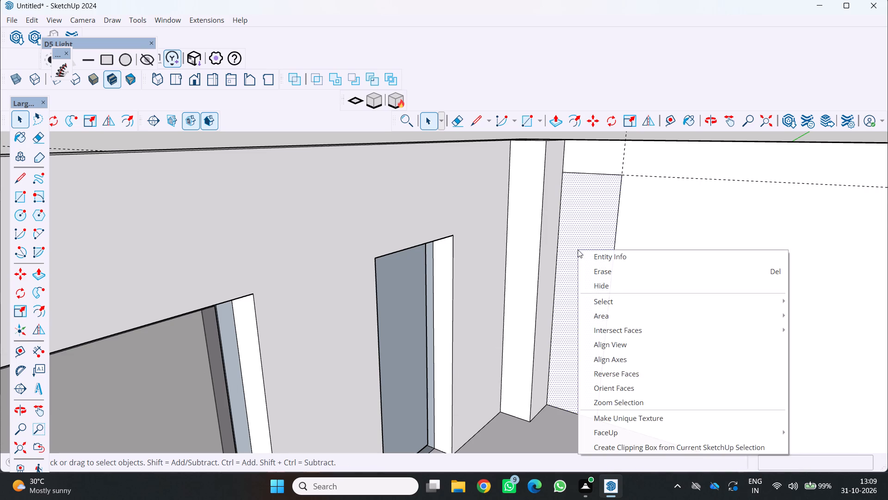
pyautogui.scroll(-4, 577, 254)
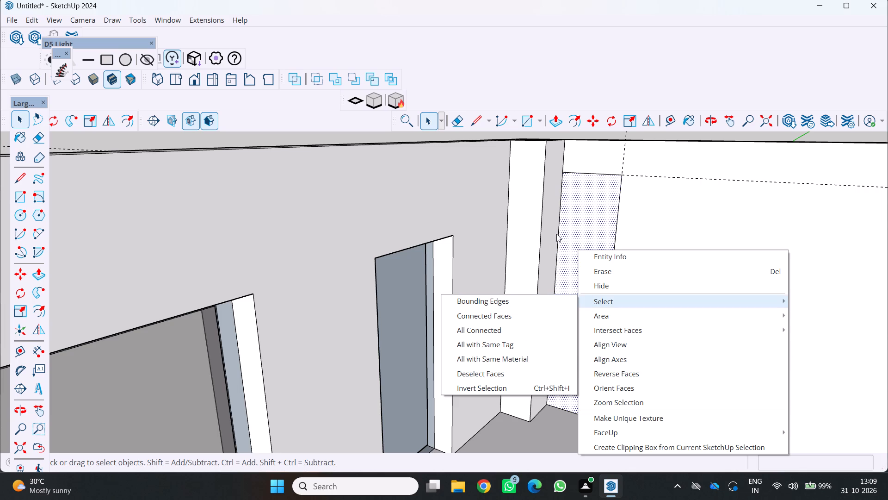
pyautogui.click(567, 244)
pyautogui.scroll(-1, 563, 255)
pyautogui.moveTo(565, 259); pyautogui.dragTo(610, 264, button='middle')
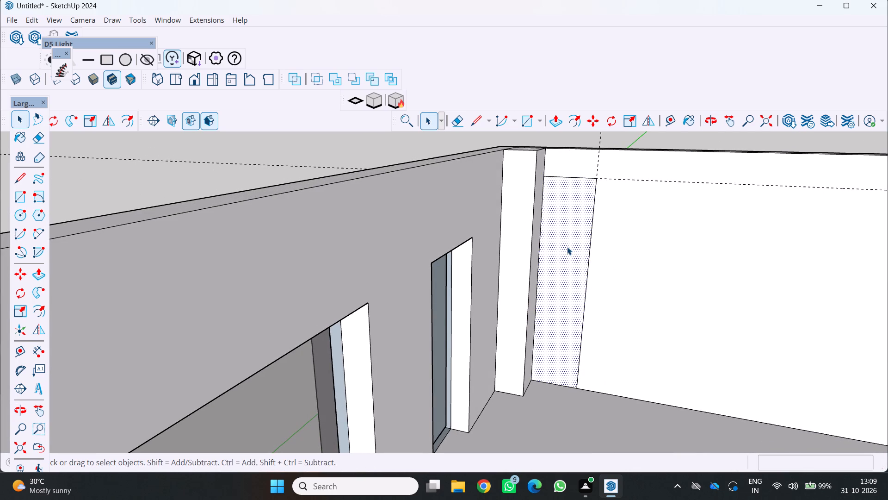
pyautogui.click(567, 247)
pyautogui.rightClick(567, 247)
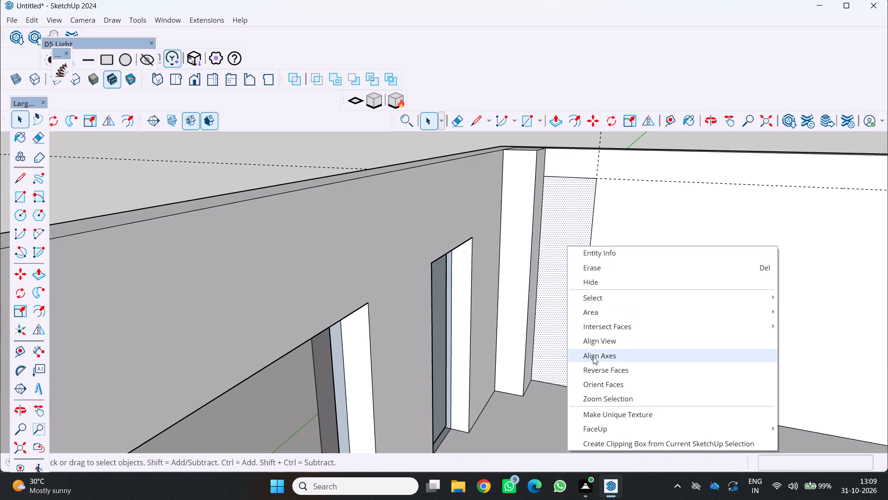
pyautogui.scroll(-2, 556, 303)
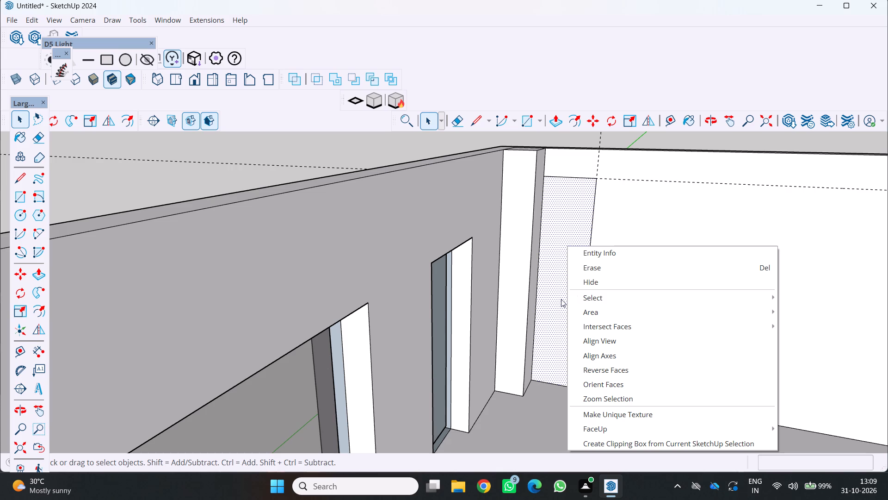
pyautogui.click(548, 270)
pyautogui.click(548, 274)
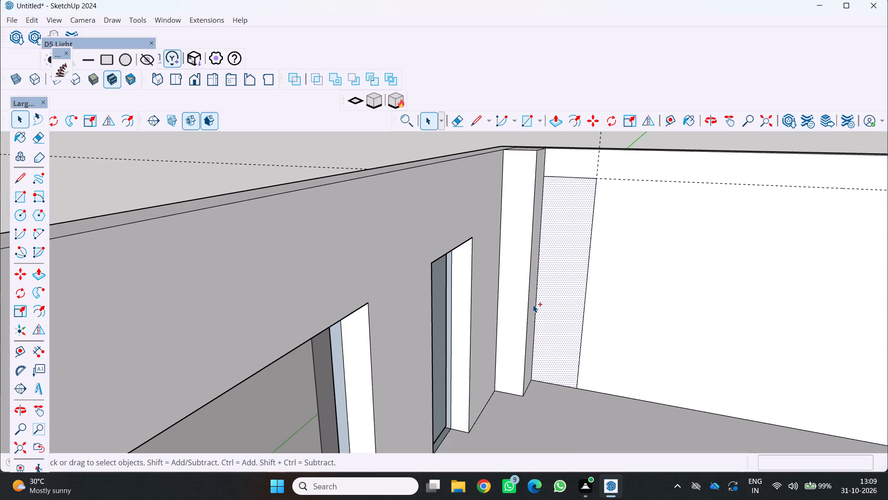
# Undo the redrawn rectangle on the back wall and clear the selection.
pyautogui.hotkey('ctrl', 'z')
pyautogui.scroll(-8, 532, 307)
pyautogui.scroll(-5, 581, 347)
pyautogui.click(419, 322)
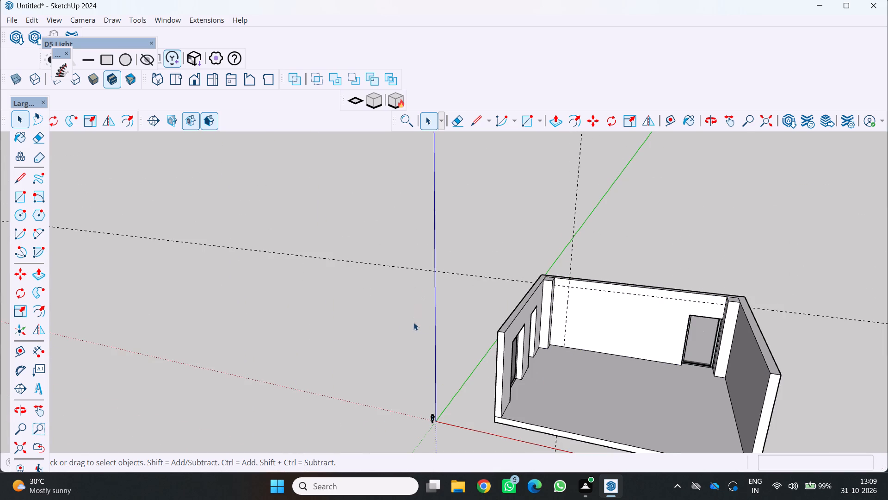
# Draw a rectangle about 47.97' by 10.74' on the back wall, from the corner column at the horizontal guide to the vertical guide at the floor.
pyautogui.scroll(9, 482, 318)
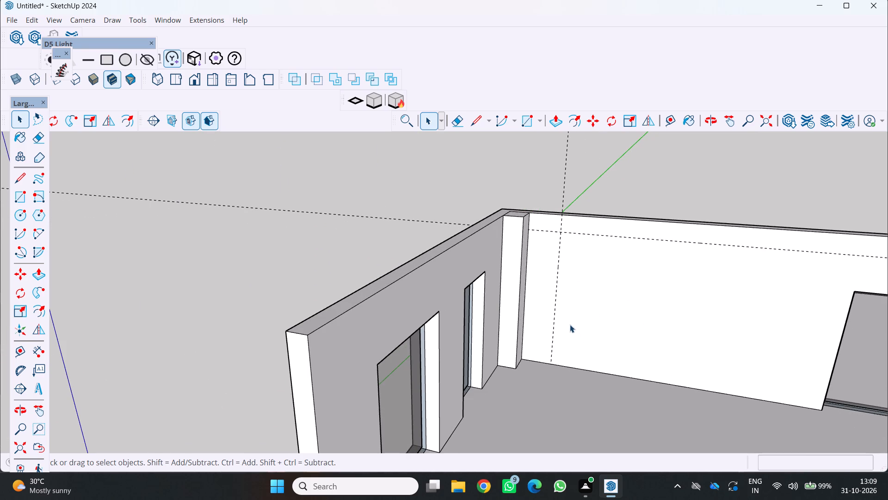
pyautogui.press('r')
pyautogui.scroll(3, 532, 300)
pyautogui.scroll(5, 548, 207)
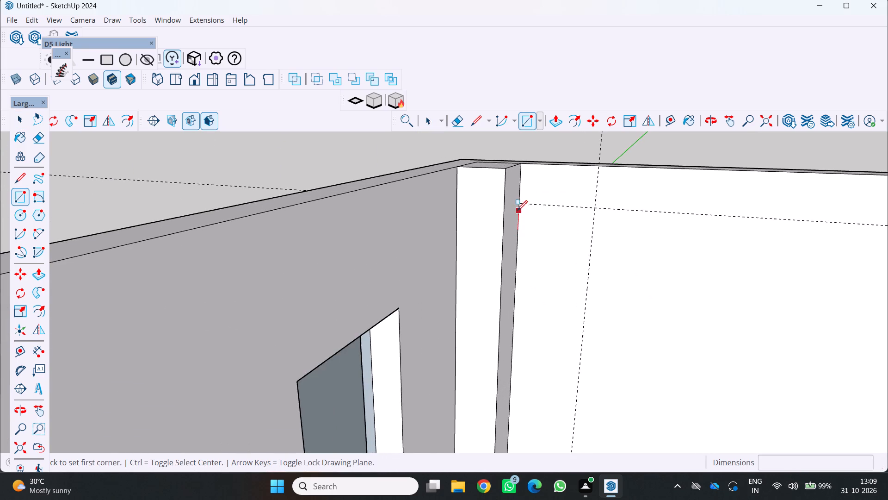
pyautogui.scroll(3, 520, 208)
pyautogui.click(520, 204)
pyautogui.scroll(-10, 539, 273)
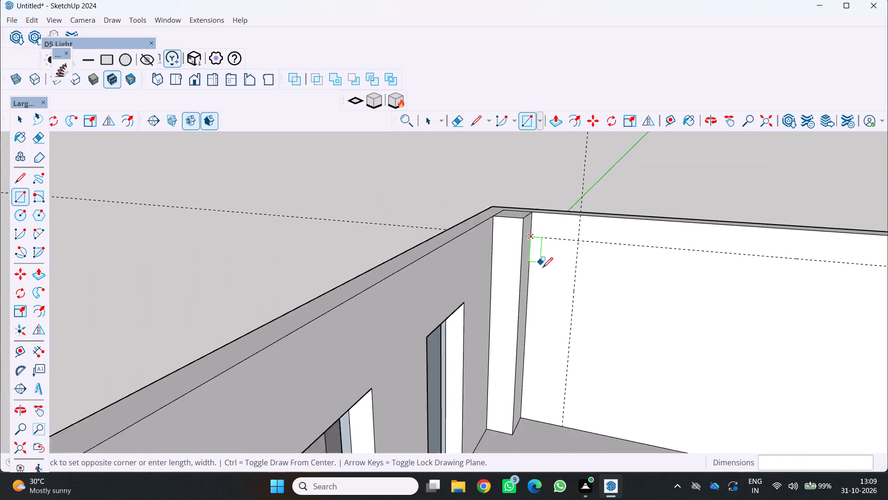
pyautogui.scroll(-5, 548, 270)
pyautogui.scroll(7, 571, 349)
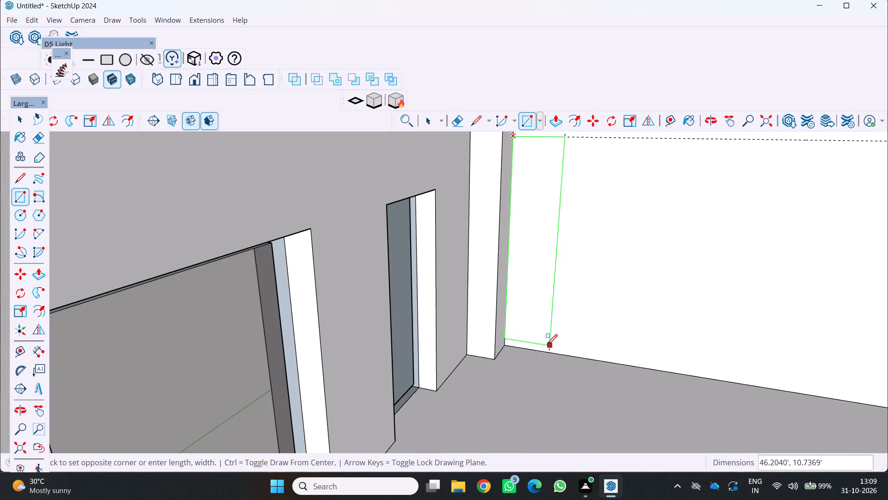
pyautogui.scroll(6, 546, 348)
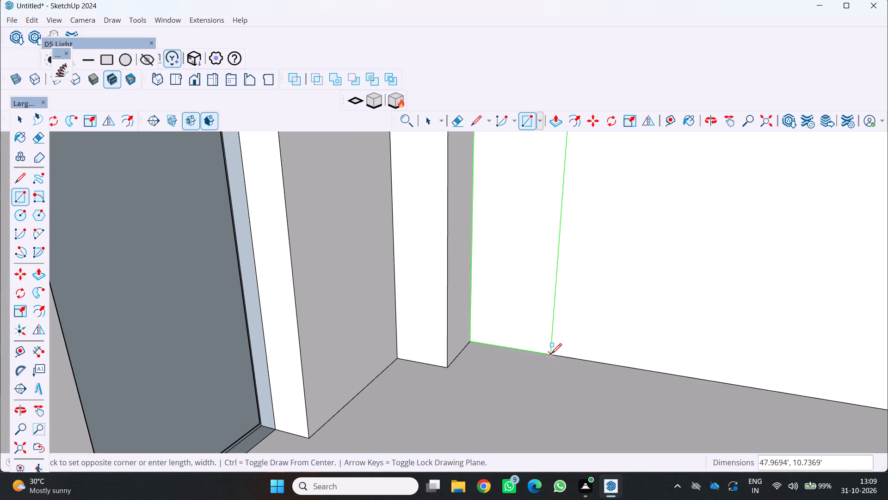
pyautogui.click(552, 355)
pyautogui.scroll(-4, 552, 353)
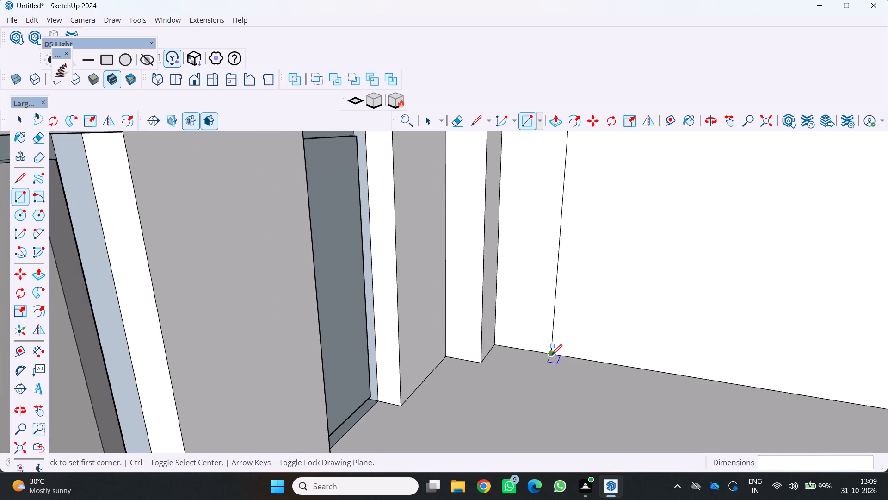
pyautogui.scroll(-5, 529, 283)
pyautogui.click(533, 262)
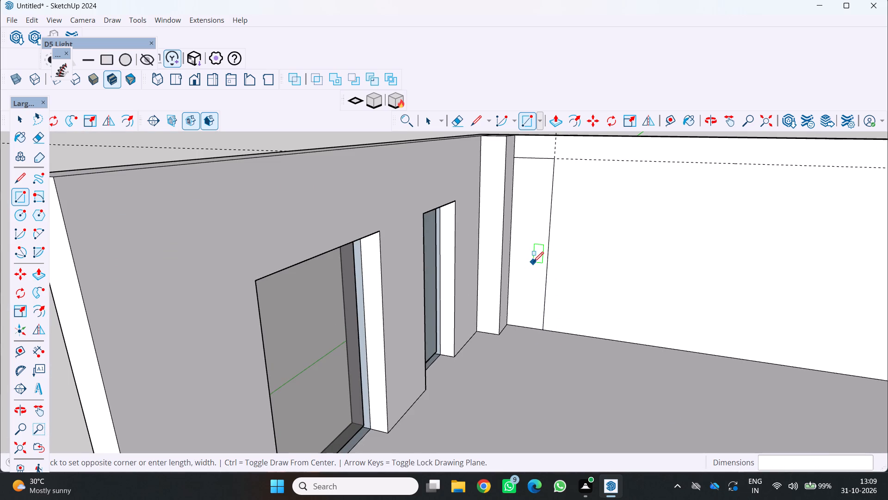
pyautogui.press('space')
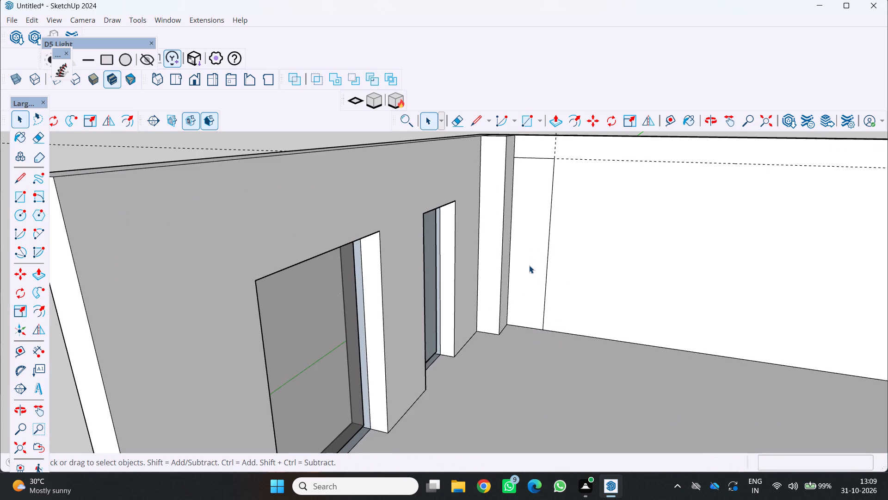
# Select the new rectangular face on the back wall and examine its available commands, including the face intersection and FaceUp options.
pyautogui.click(529, 265)
pyautogui.rightClick(529, 267)
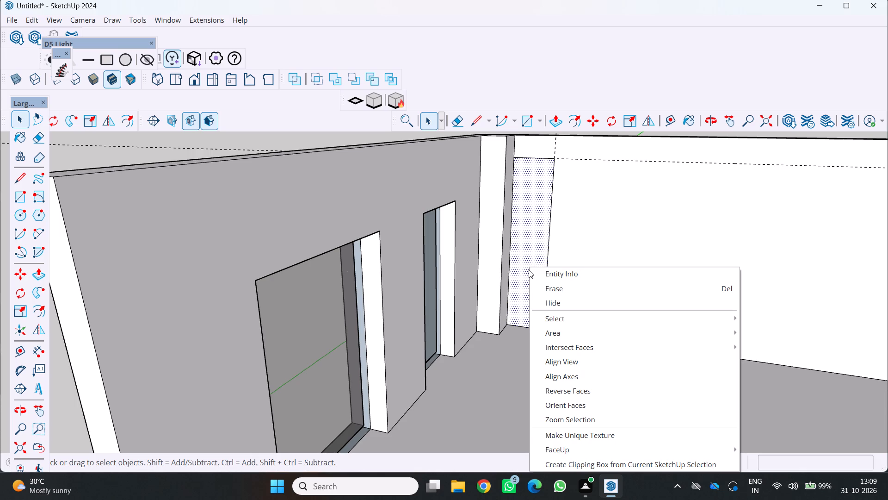
pyautogui.scroll(-1, 554, 301)
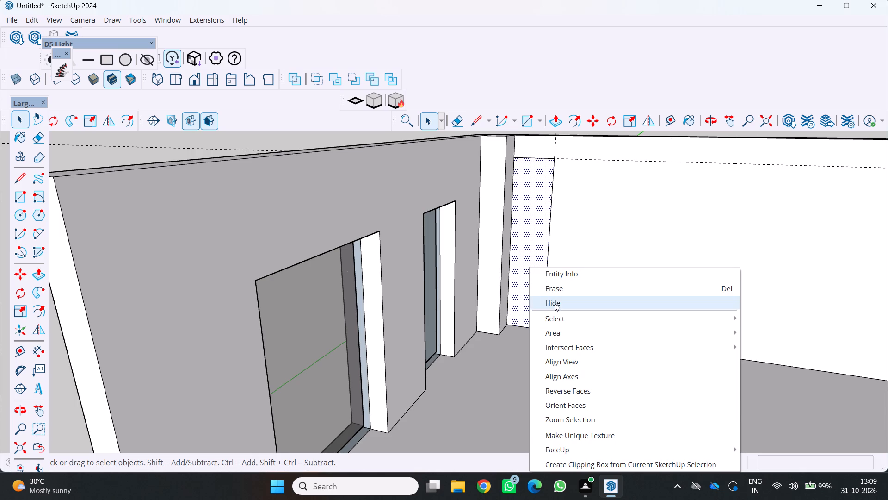
pyautogui.scroll(-4, 555, 303)
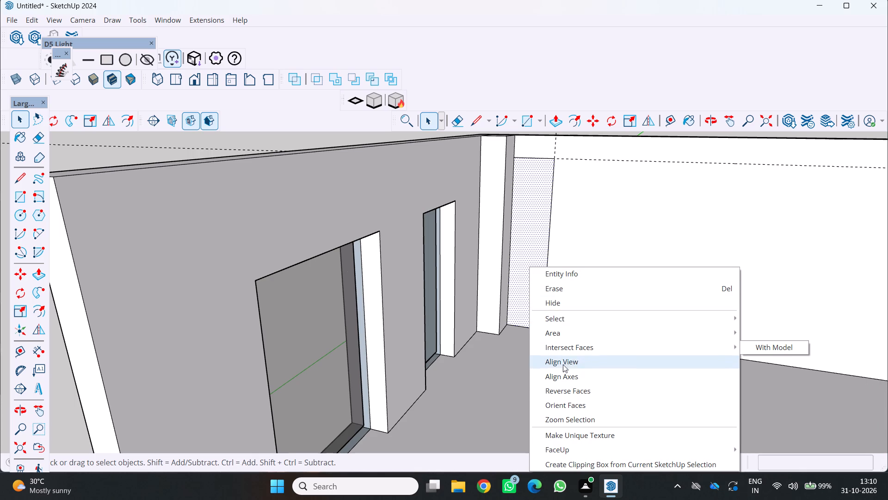
pyautogui.scroll(-1, 571, 369)
pyautogui.scroll(1, 556, 422)
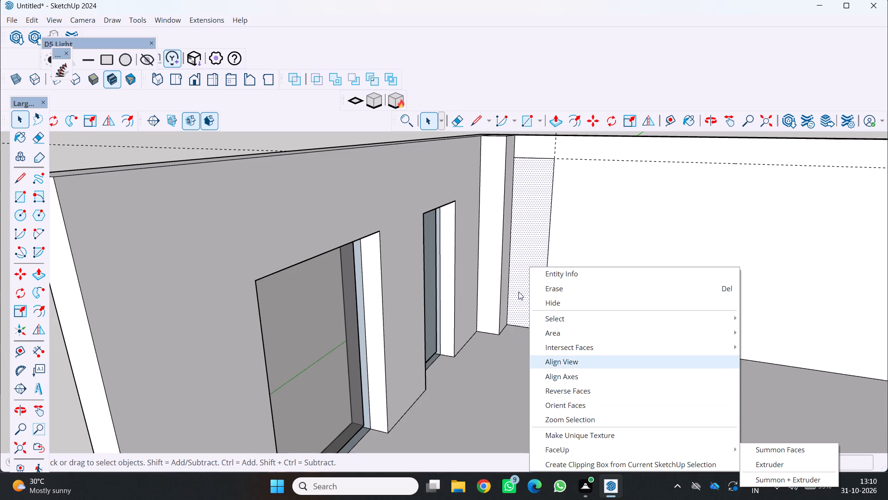
pyautogui.scroll(4, 525, 278)
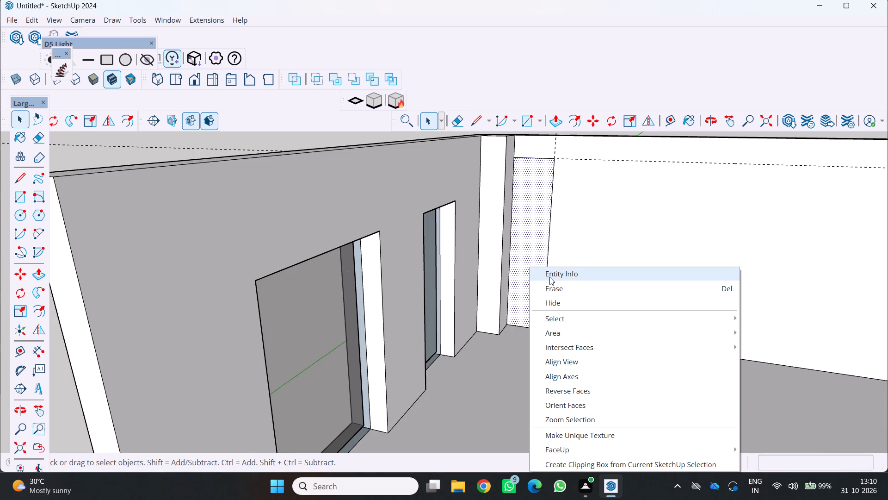
pyautogui.hotkey('ctrl', 'z')
pyautogui.hotkey('ctrl', 'z')
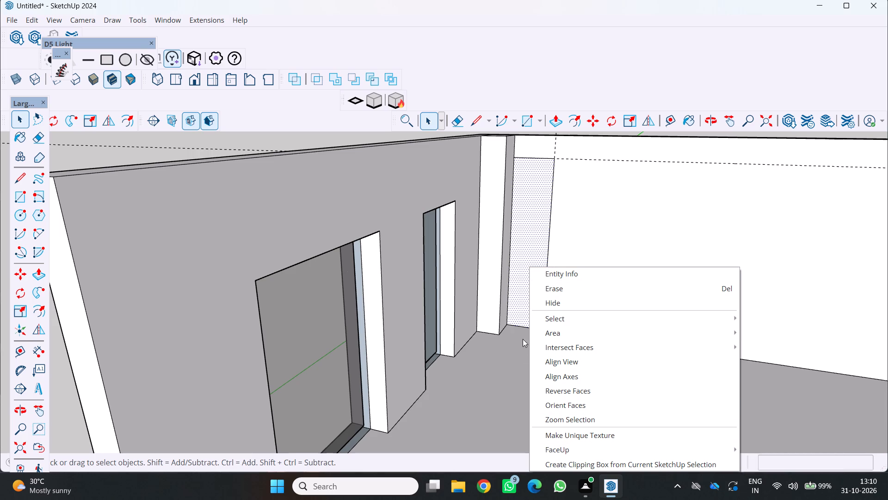
pyautogui.press('space')
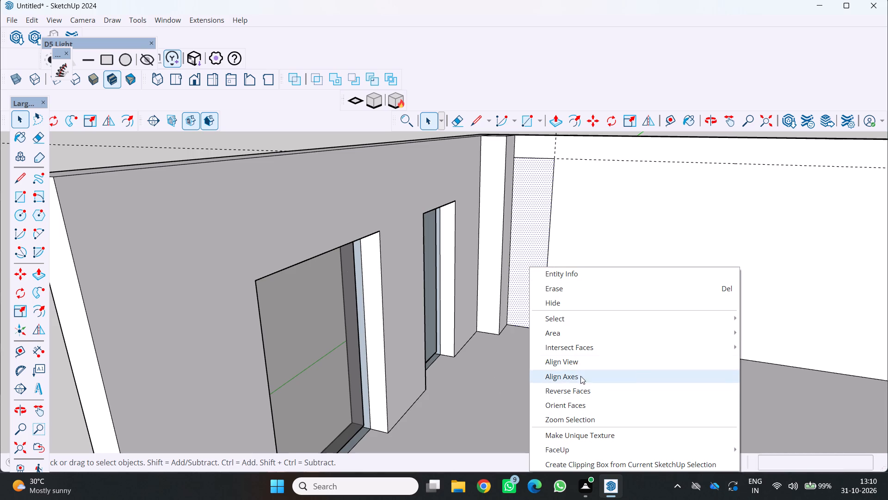
pyautogui.scroll(-3, 702, 360)
pyautogui.click(814, 397)
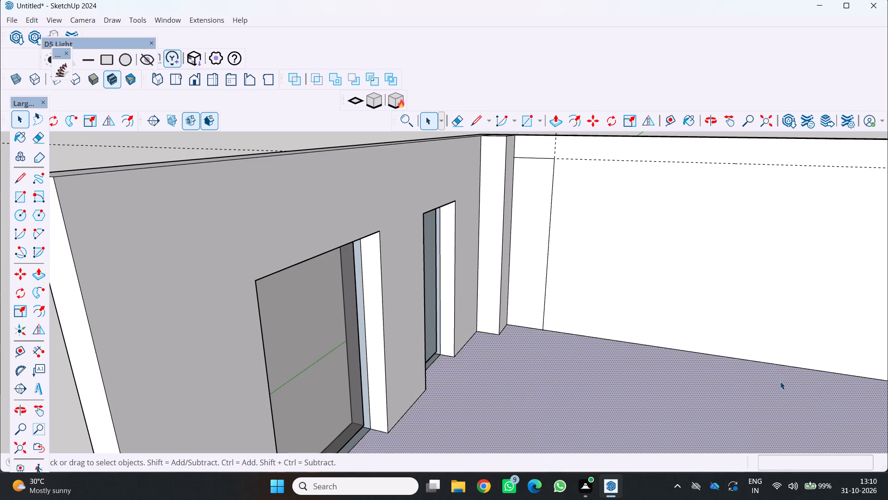
pyautogui.scroll(-3, 546, 314)
pyautogui.moveTo(555, 315); pyautogui.dragTo(609, 292, button='middle')
pyautogui.scroll(4, 515, 287)
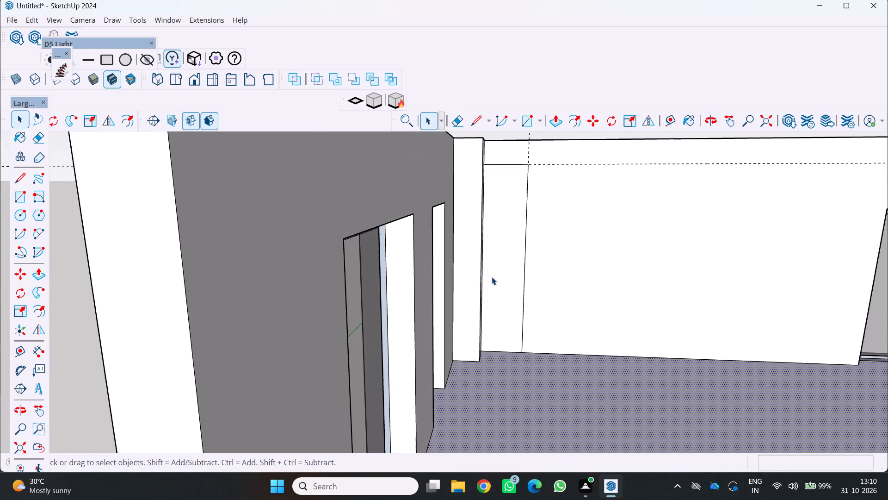
pyautogui.click(500, 276)
pyautogui.rightClick(500, 276)
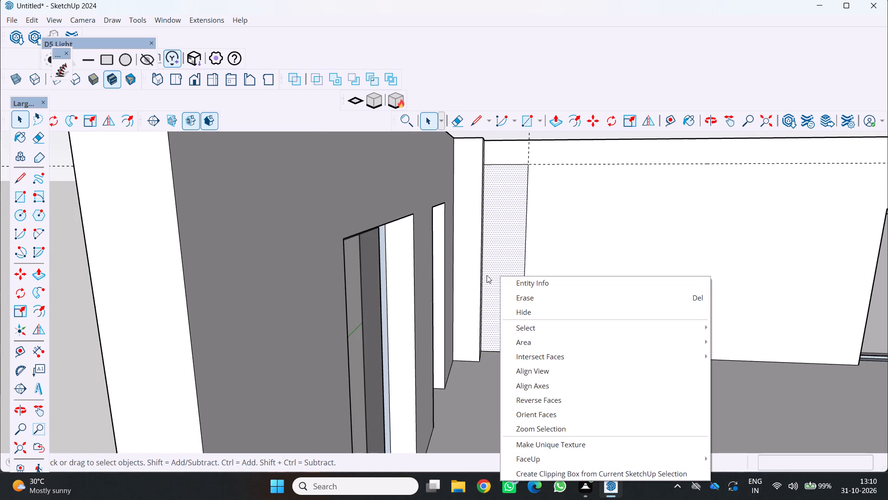
pyautogui.click(490, 261)
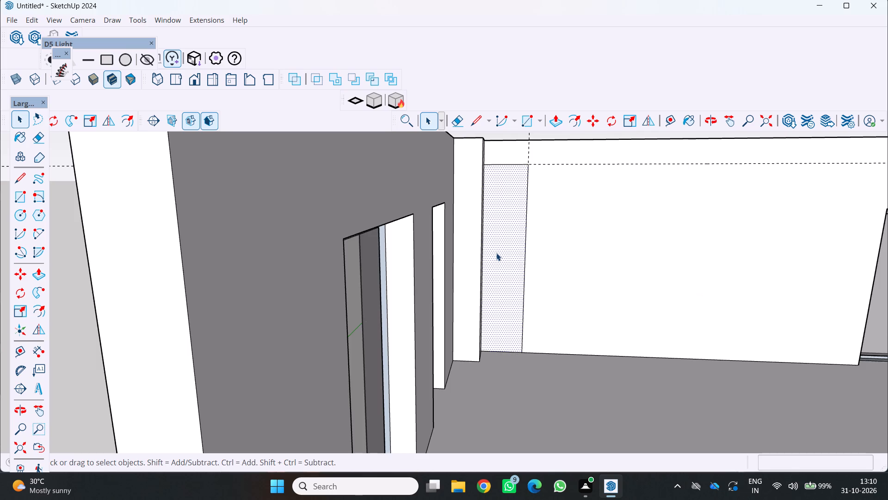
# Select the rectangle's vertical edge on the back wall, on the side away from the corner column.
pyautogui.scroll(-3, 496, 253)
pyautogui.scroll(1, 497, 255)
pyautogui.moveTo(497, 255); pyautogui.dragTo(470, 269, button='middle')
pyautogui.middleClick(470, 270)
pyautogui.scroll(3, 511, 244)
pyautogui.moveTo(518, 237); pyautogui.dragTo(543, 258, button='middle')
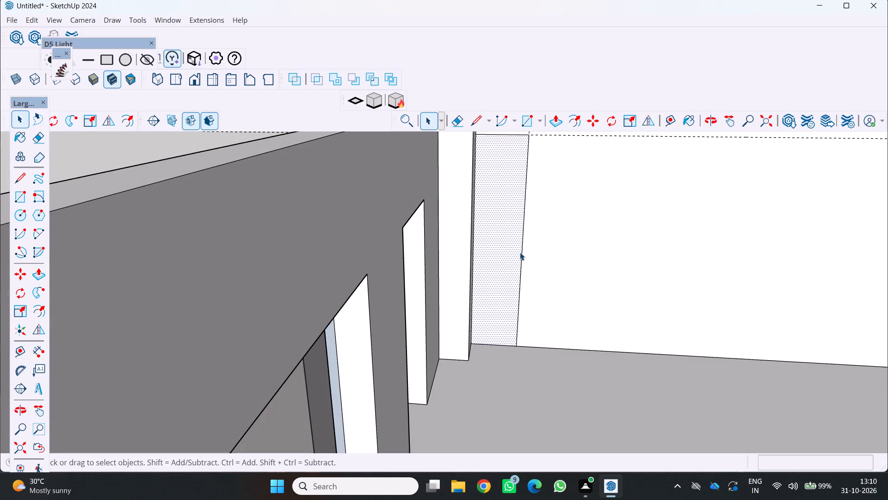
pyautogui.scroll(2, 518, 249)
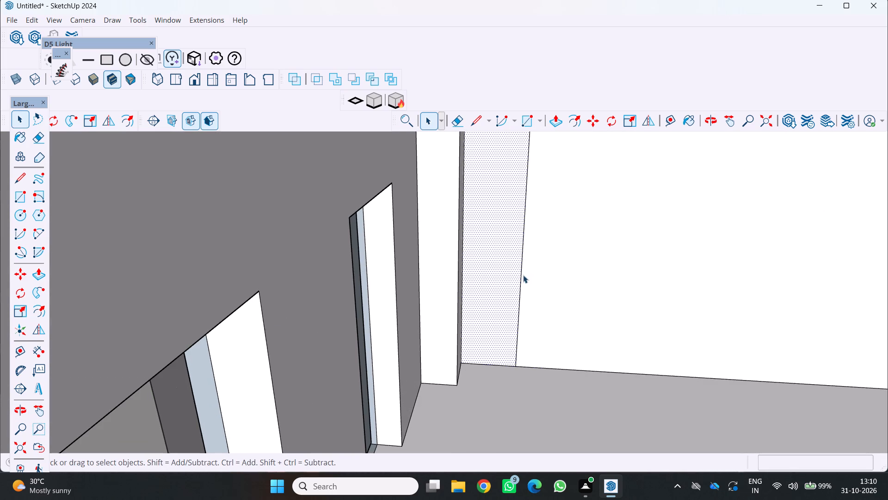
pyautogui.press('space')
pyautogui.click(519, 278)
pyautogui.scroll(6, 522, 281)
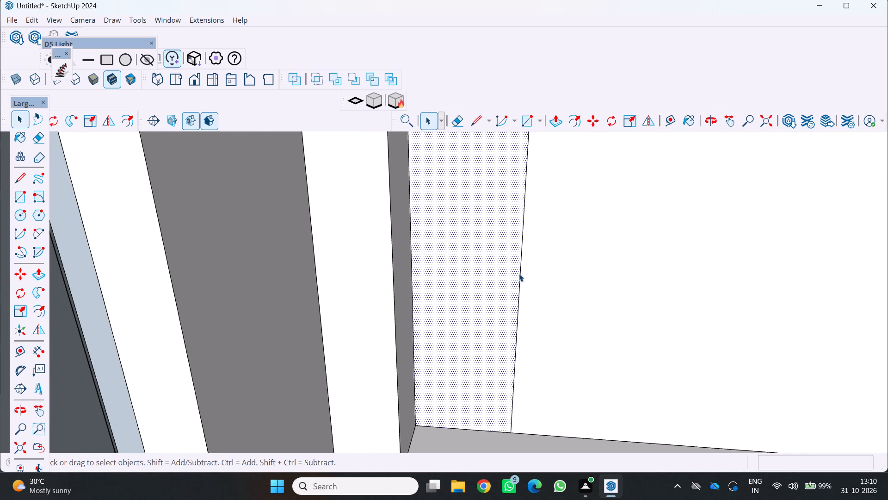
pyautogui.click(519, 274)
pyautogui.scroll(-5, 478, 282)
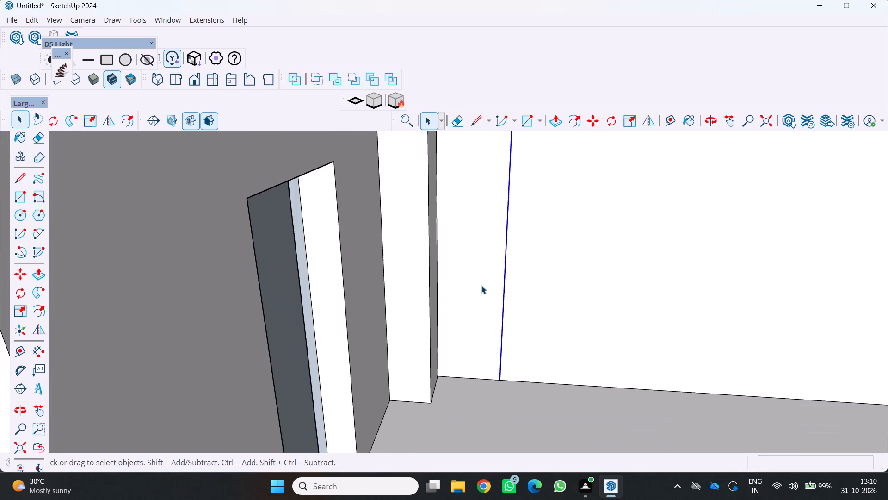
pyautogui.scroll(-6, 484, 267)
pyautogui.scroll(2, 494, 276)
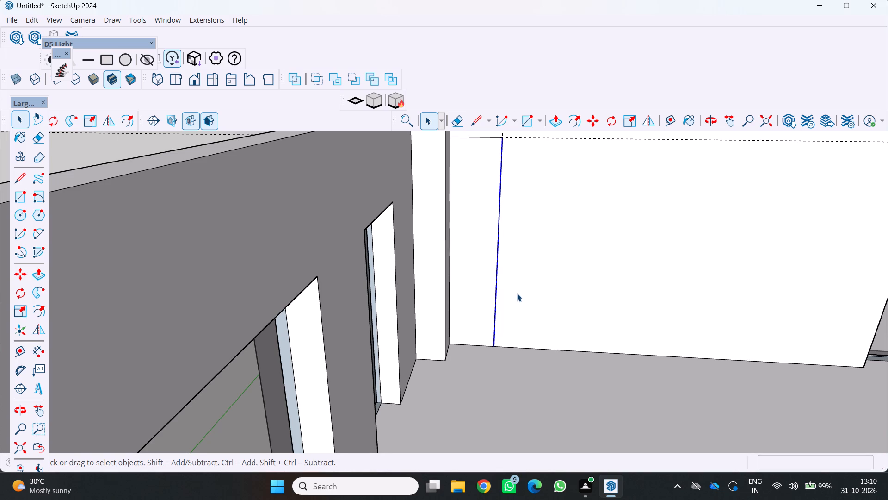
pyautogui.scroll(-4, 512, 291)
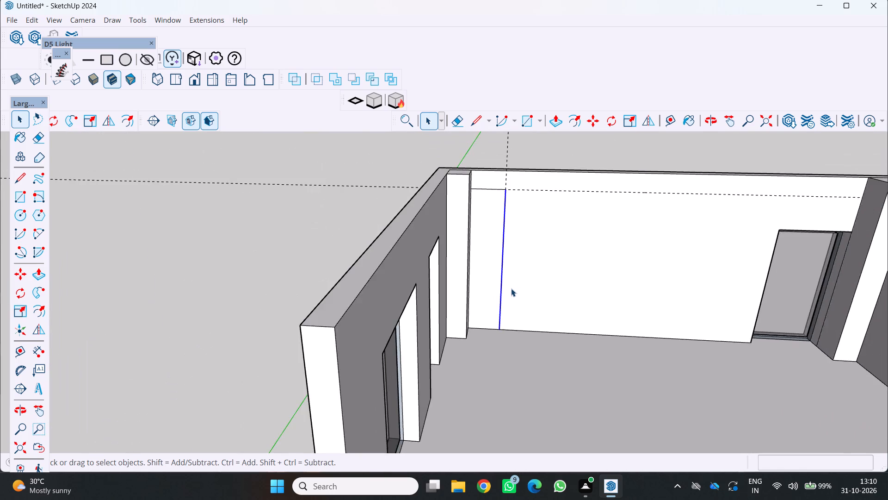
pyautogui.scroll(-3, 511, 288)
# Undo the rectangle on the back wall together with the vertical and horizontal guides.
pyautogui.hotkey('ctrl', 'z')
pyautogui.hotkey('ctrl', 'z')
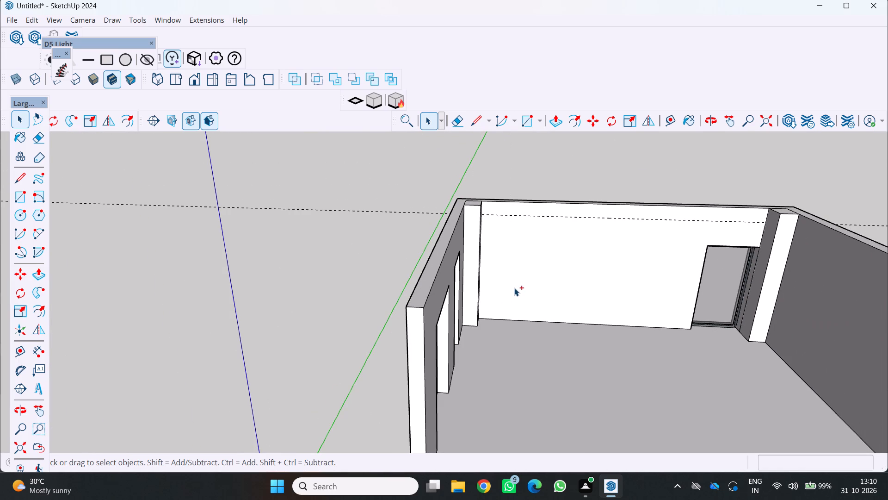
pyautogui.hotkey('ctrl', 'z')
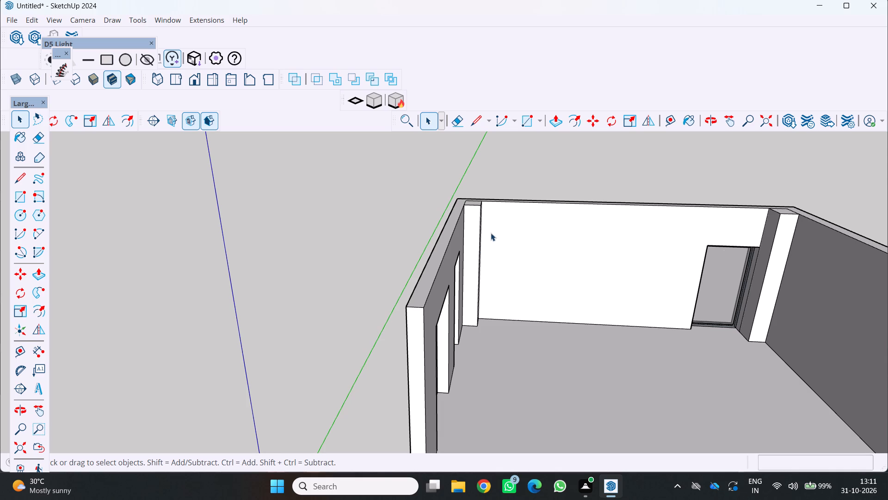
# Place a horizontal guide on the back wall about 3.44' below its inner top edge.
pyautogui.scroll(-4, 488, 241)
pyautogui.moveTo(488, 238); pyautogui.dragTo(483, 218, button='middle')
pyautogui.middleClick(483, 218)
pyautogui.scroll(4, 483, 218)
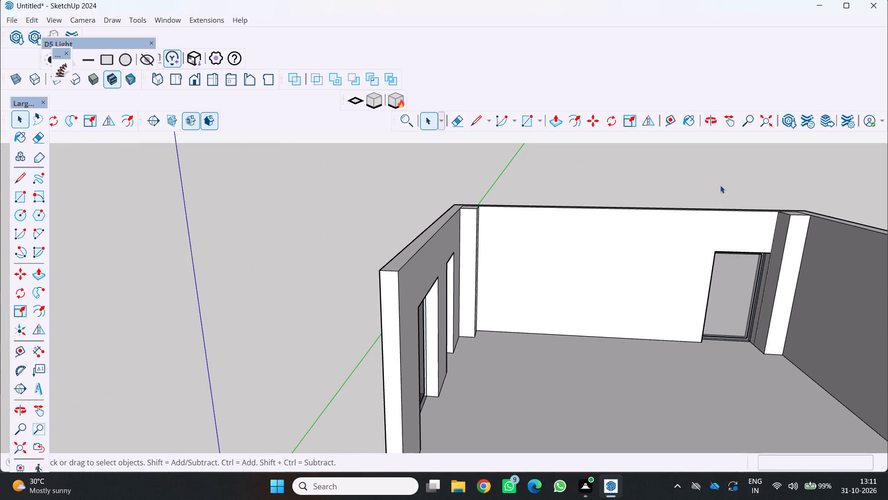
pyautogui.press('t')
pyautogui.moveTo(607, 233); pyautogui.dragTo(600, 242, button='middle')
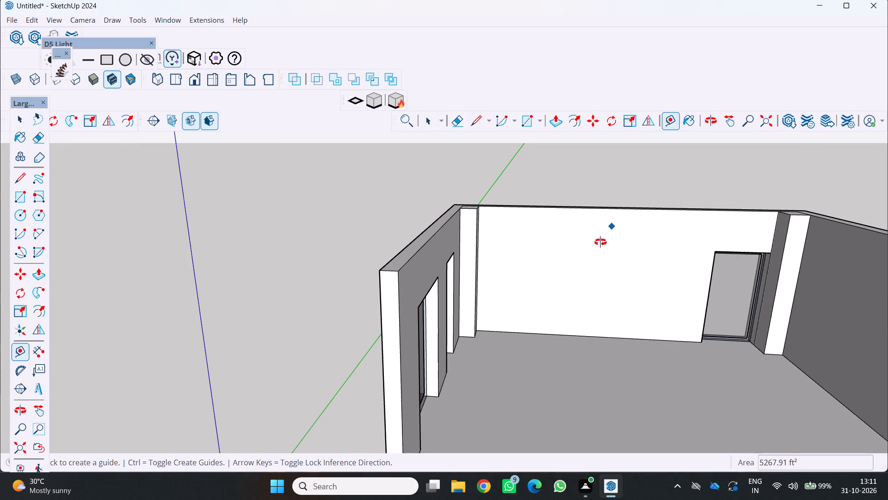
pyautogui.moveTo(600, 242); pyautogui.dragTo(592, 272, button='middle')
pyautogui.middleClick(592, 272)
pyautogui.scroll(2, 624, 183)
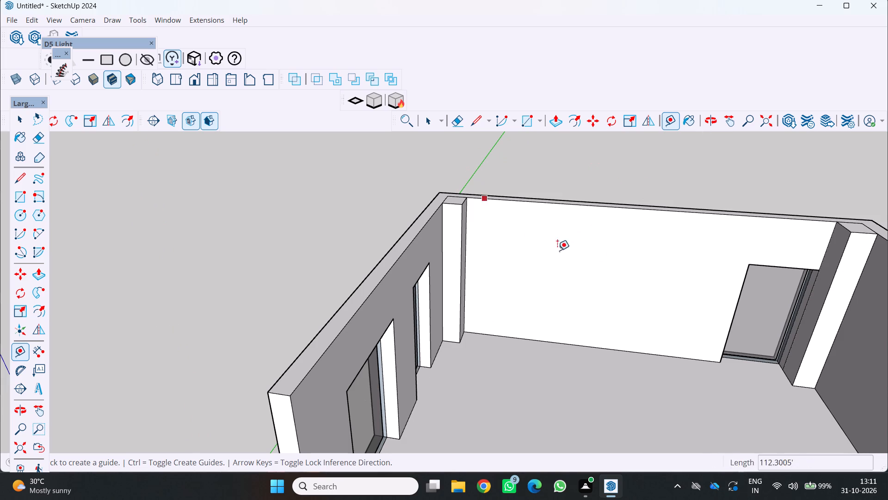
pyautogui.scroll(4, 551, 219)
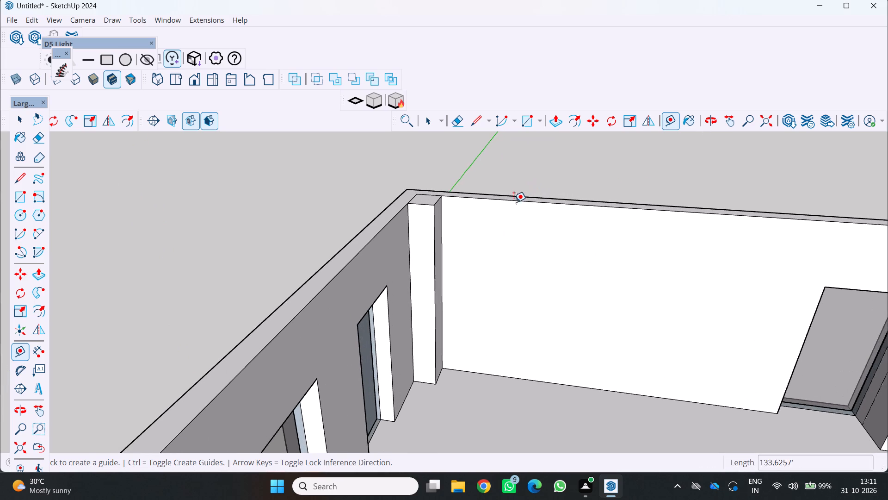
pyautogui.scroll(3, 512, 206)
pyautogui.moveTo(525, 200); pyautogui.dragTo(528, 217)
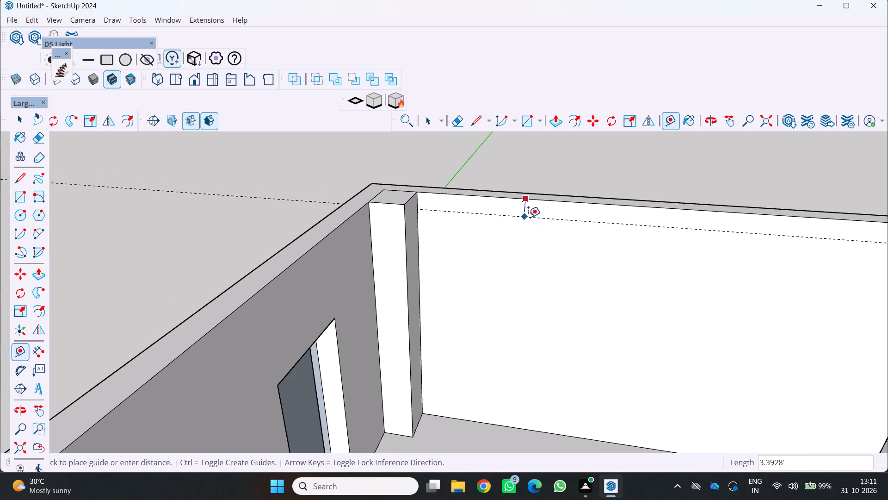
pyautogui.moveTo(528, 217); pyautogui.dragTo(537, 218)
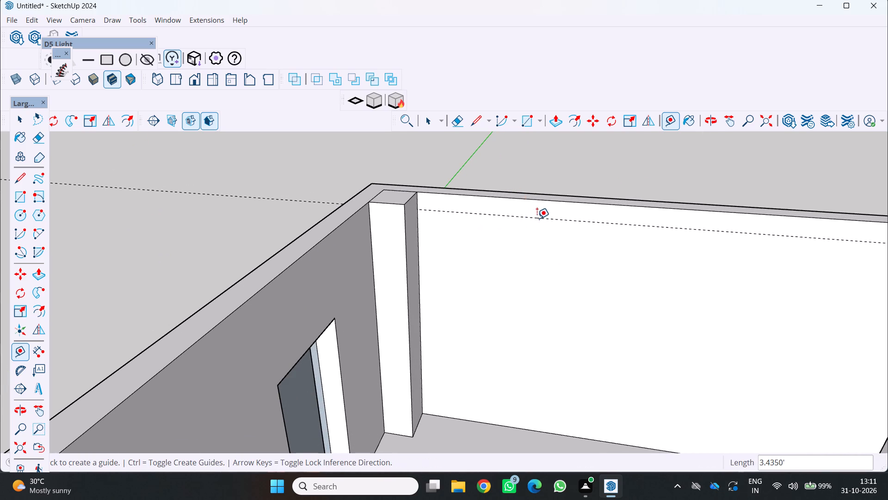
pyautogui.scroll(-5, 536, 222)
pyautogui.moveTo(507, 240); pyautogui.dragTo(519, 189, button='middle')
pyautogui.middleClick(519, 189)
pyautogui.scroll(7, 519, 189)
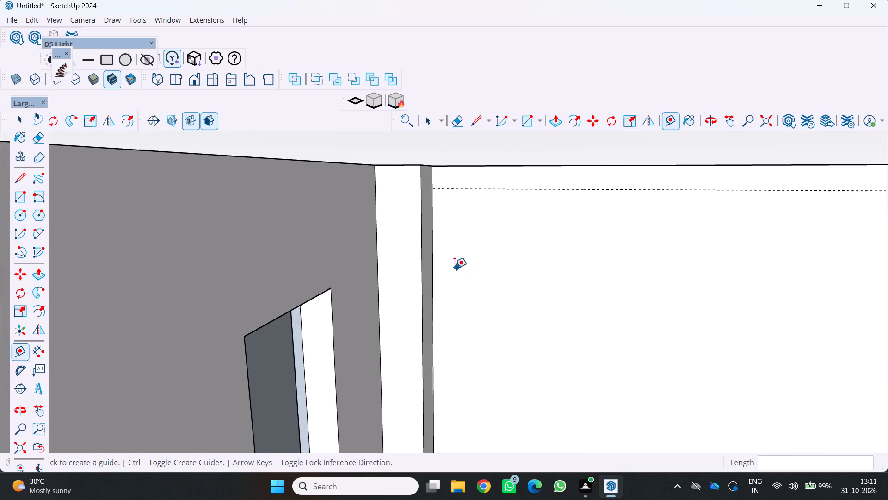
# Place a vertical guide on the back wall about 12.64' from the corner column's edge.
pyautogui.moveTo(451, 268); pyautogui.dragTo(426, 267, button='middle')
pyautogui.scroll(1, 449, 267)
pyautogui.scroll(-5, 426, 267)
pyautogui.scroll(3, 441, 277)
pyautogui.moveTo(443, 298); pyautogui.dragTo(445, 298)
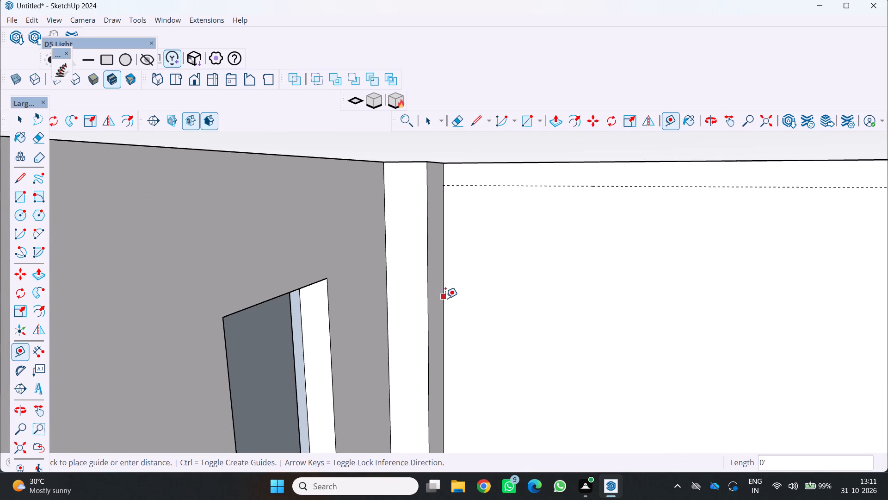
pyautogui.moveTo(445, 298); pyautogui.dragTo(518, 321)
# Draw a rectangle about 50.21' by 12.64' on the back wall, from the guides' intersection to the column's base corner at the floor.
pyautogui.scroll(-9, 514, 317)
pyautogui.scroll(1, 517, 327)
pyautogui.moveTo(517, 327); pyautogui.dragTo(479, 324, button='middle')
pyautogui.scroll(3, 504, 335)
pyautogui.moveTo(516, 331); pyautogui.dragTo(534, 338, button='middle')
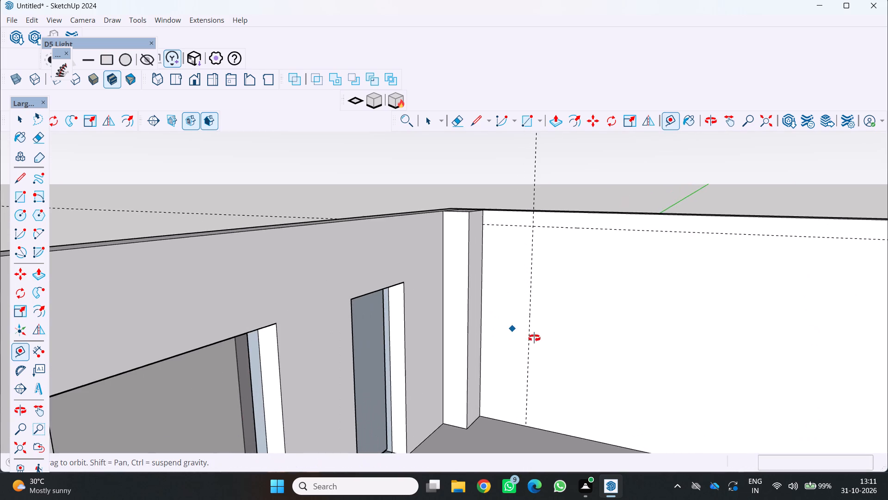
pyautogui.moveTo(534, 338); pyautogui.dragTo(553, 351, button='middle')
pyautogui.scroll(1, 546, 346)
pyautogui.scroll(2, 574, 245)
pyautogui.scroll(1, 516, 189)
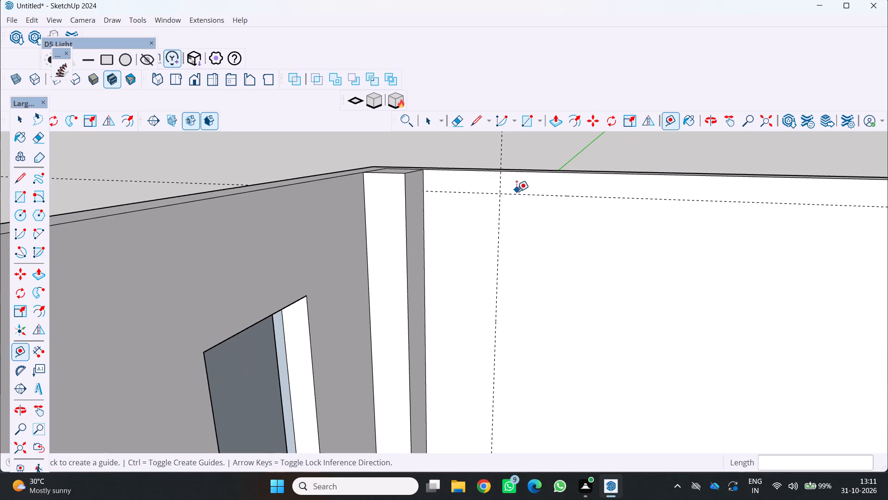
pyautogui.scroll(-3, 477, 211)
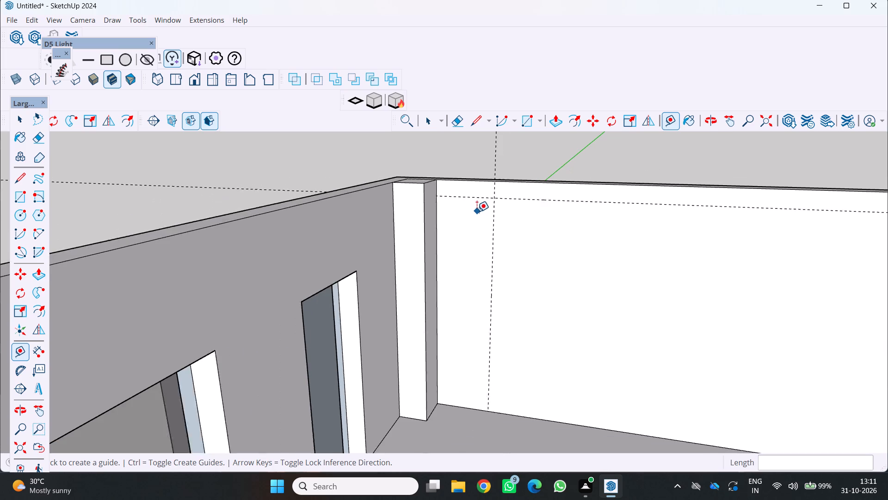
pyautogui.scroll(-1, 477, 212)
pyautogui.press('r')
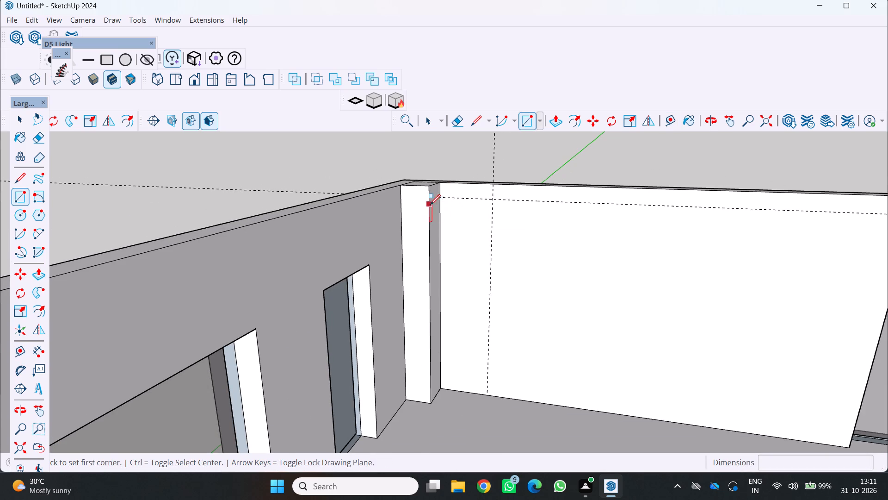
pyautogui.moveTo(493, 200); pyautogui.dragTo(488, 201)
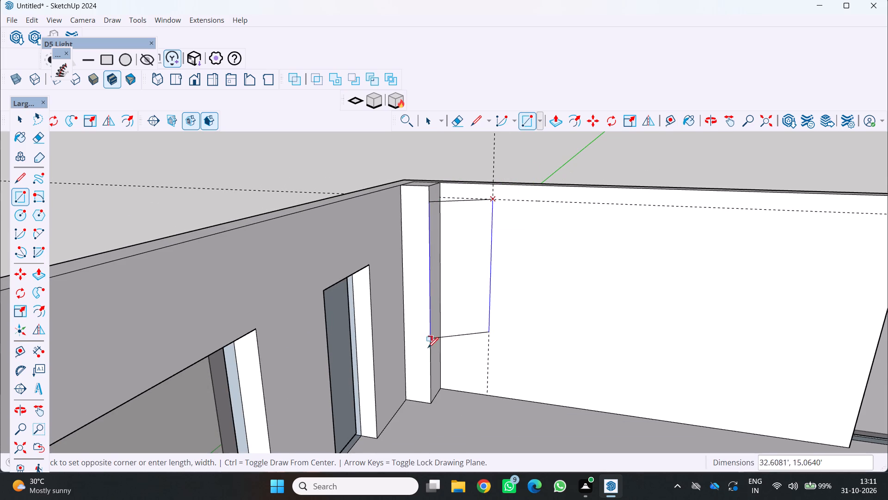
pyautogui.scroll(5, 440, 405)
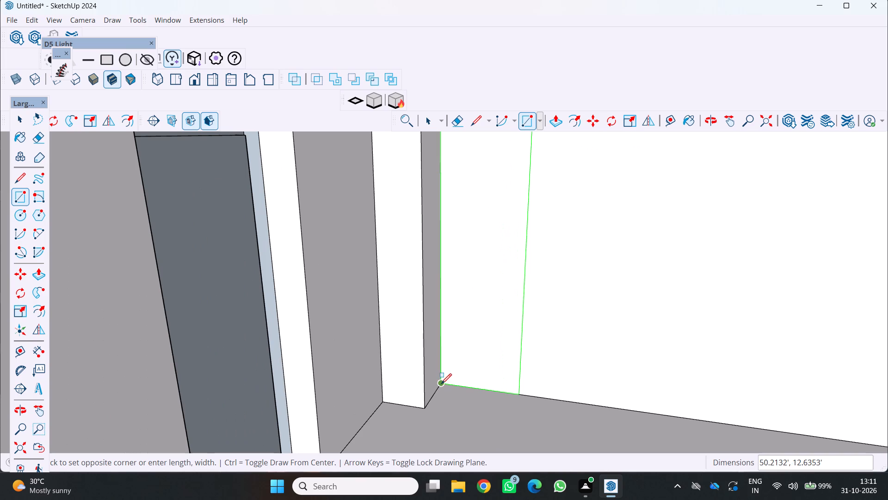
pyautogui.click(442, 383)
pyautogui.scroll(-4, 442, 383)
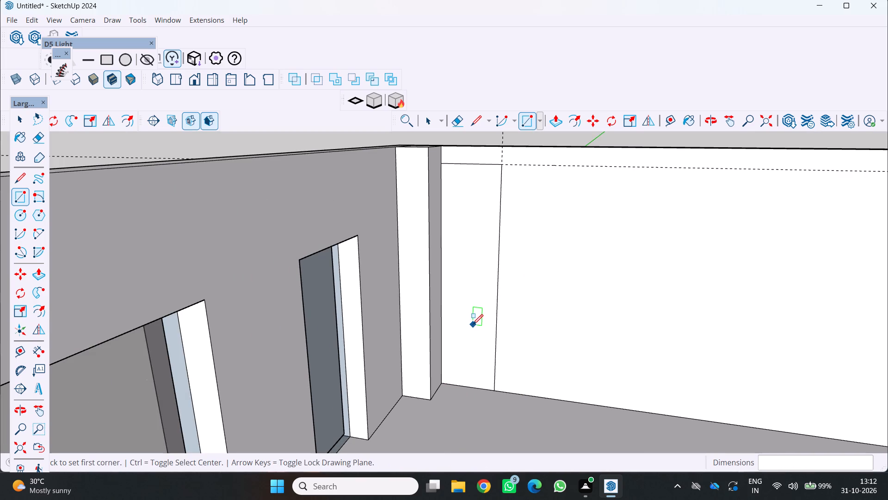
# Select the new rectangle's face together with its bounding edges and make them a group.
pyautogui.press('space')
pyautogui.click(470, 325)
pyautogui.rightClick(470, 325)
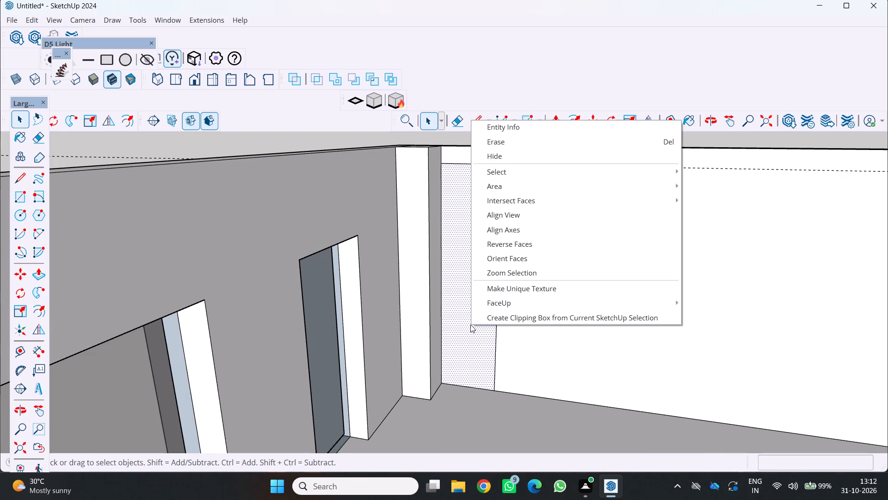
pyautogui.click(469, 324)
pyautogui.click(469, 309)
pyautogui.rightClick(469, 309)
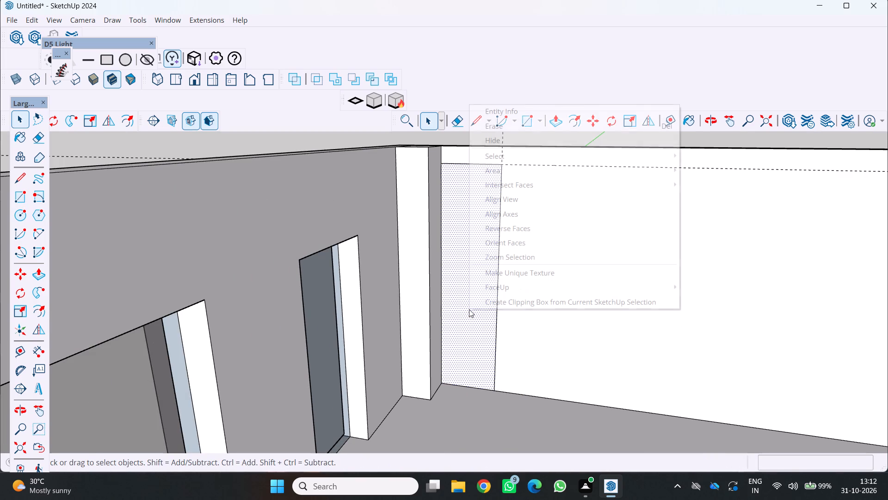
pyautogui.rightClick(469, 309)
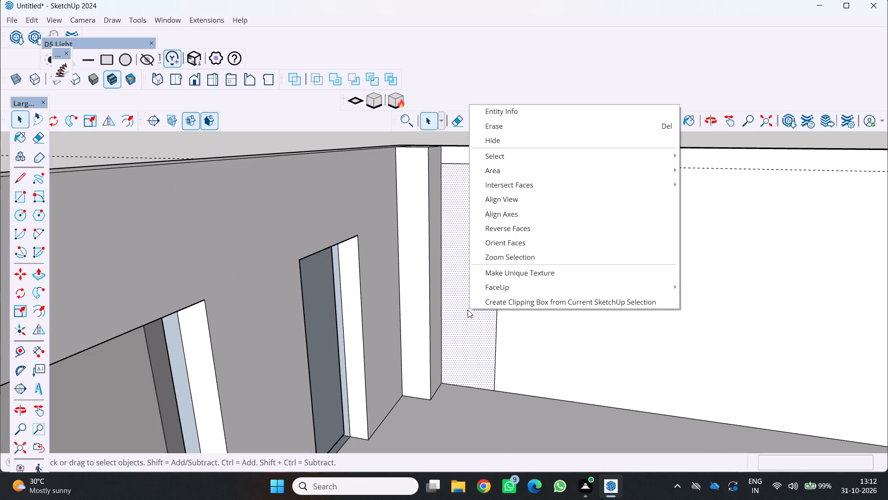
pyautogui.click(468, 310)
pyautogui.tripleClick(468, 306)
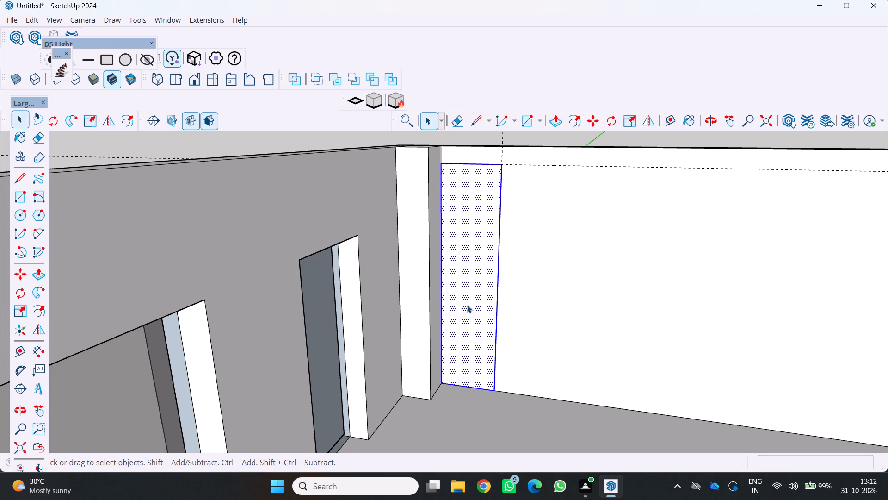
pyautogui.rightClick(466, 305)
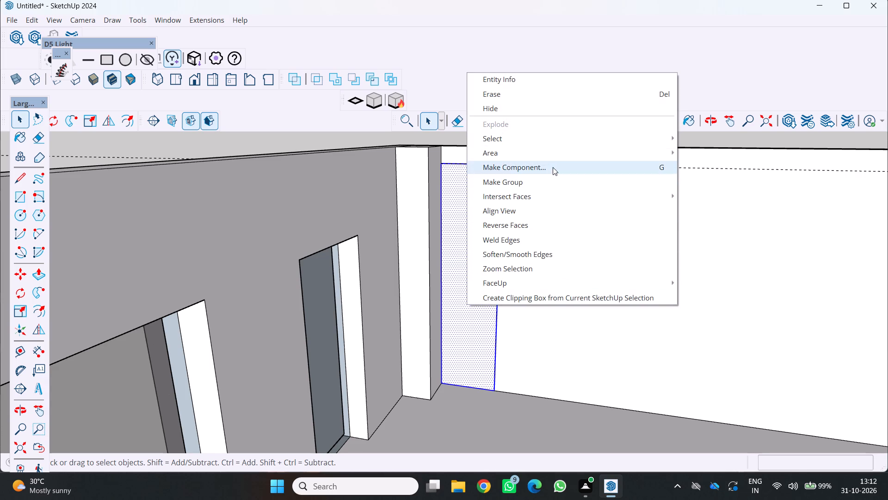
pyautogui.click(512, 184)
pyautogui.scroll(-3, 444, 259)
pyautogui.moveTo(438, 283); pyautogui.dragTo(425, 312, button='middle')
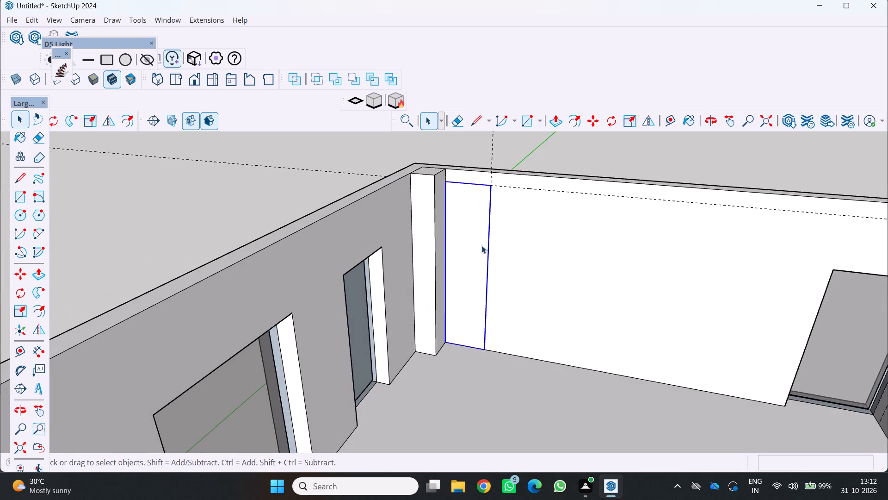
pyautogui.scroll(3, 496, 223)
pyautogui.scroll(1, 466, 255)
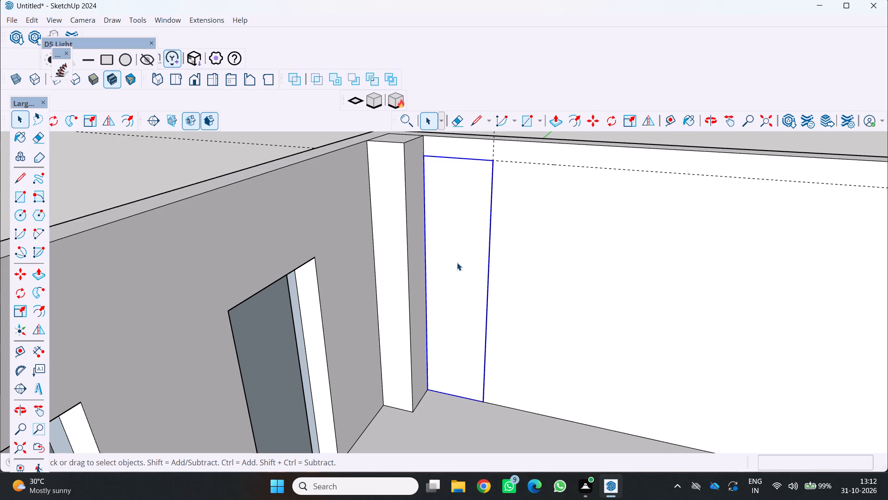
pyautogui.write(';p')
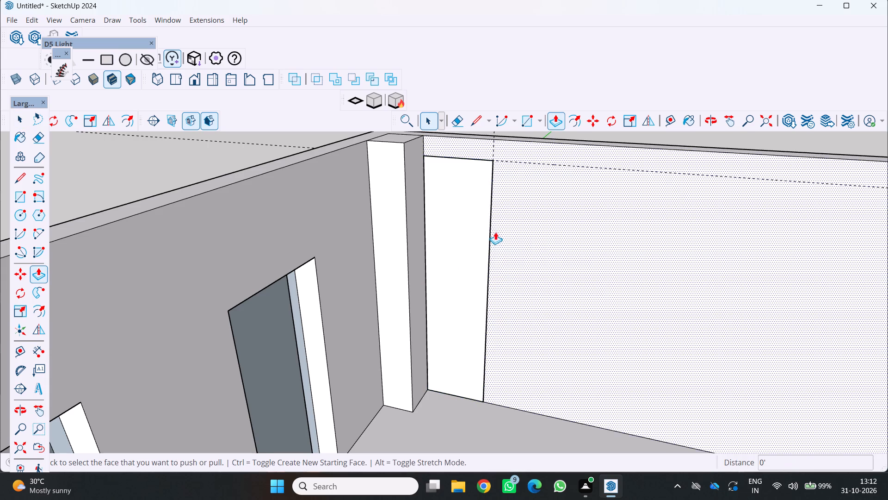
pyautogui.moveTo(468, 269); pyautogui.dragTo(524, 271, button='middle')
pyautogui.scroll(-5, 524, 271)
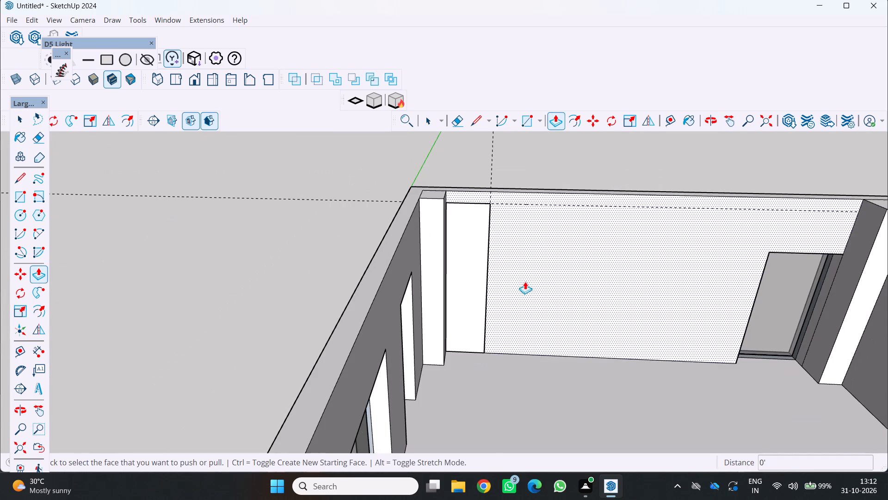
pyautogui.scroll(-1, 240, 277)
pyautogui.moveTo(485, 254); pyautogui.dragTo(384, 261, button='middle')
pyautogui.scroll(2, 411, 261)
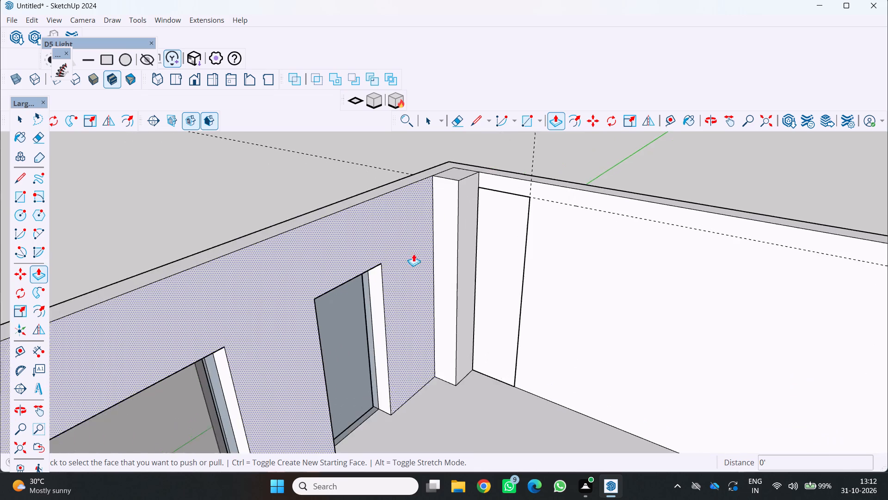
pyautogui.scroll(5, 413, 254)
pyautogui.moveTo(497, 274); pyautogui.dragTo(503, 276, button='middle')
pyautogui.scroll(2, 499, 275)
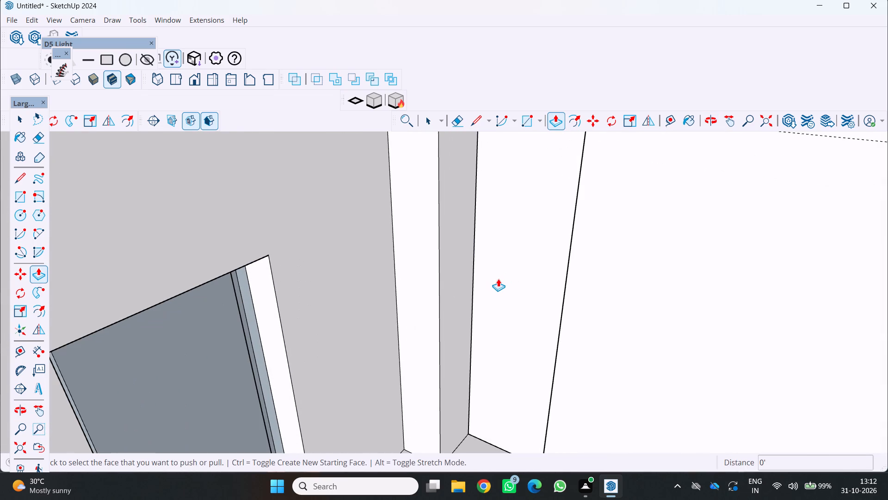
# Open the rectangle's group for editing and select its face.
pyautogui.press('space')
pyautogui.click(502, 288)
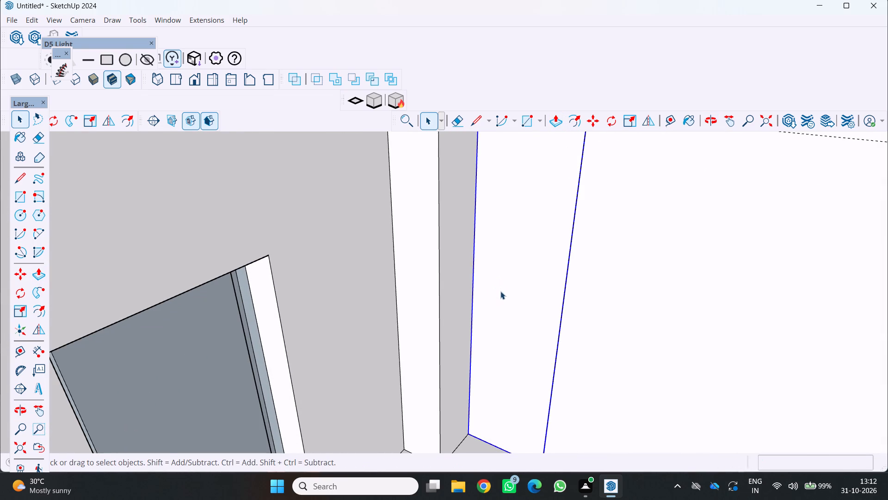
pyautogui.press('p')
pyautogui.press('p')
pyautogui.press('space')
pyautogui.doubleClick(499, 297)
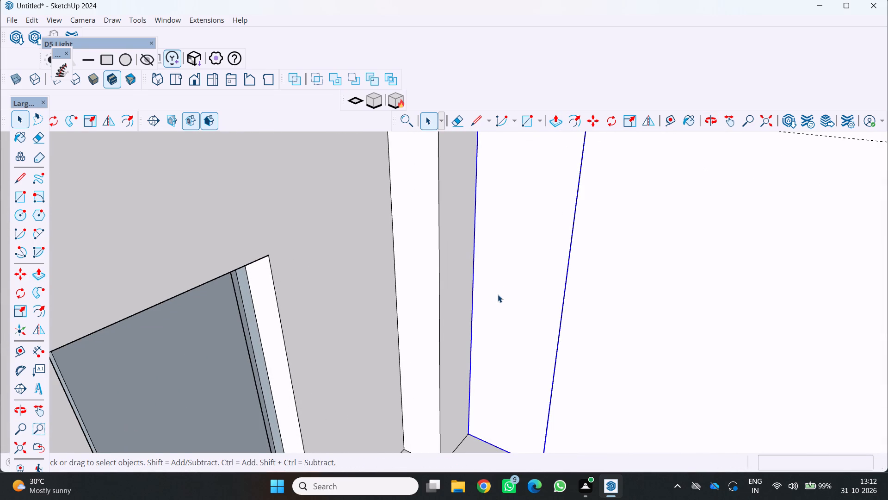
pyautogui.click(496, 293)
pyautogui.click(496, 293)
pyautogui.doubleClick(497, 291)
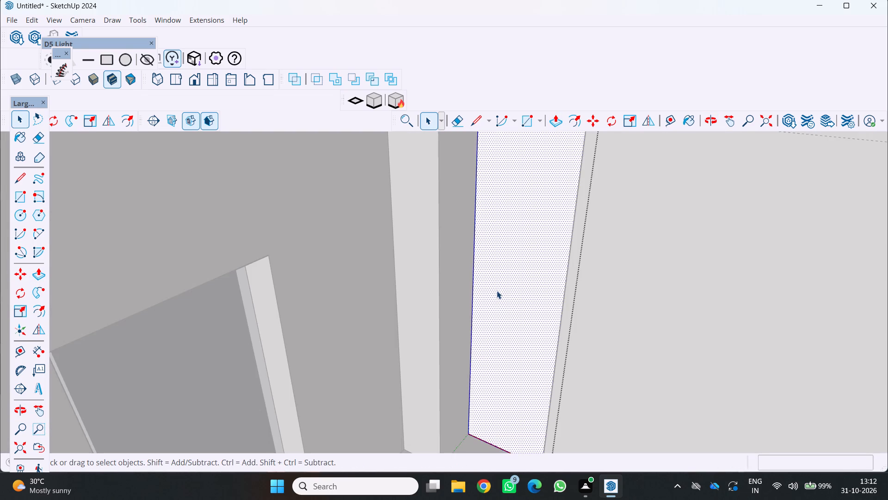
# Push/Pull the grouped rectangular face about 10.76' out from the back wall into the room.
pyautogui.scroll(-4, 493, 291)
pyautogui.moveTo(497, 291); pyautogui.dragTo(520, 290, button='middle')
pyautogui.scroll(1, 497, 291)
pyautogui.middleClick(520, 290)
pyautogui.middleClick(520, 290)
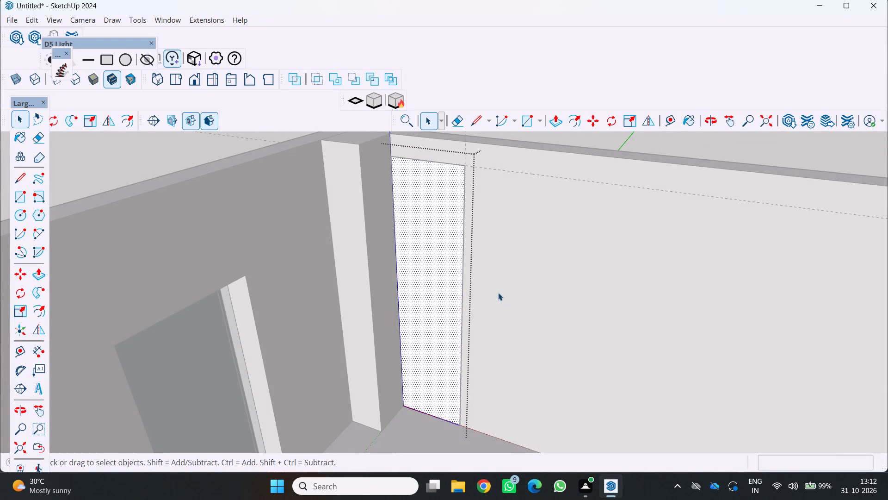
pyautogui.press('p')
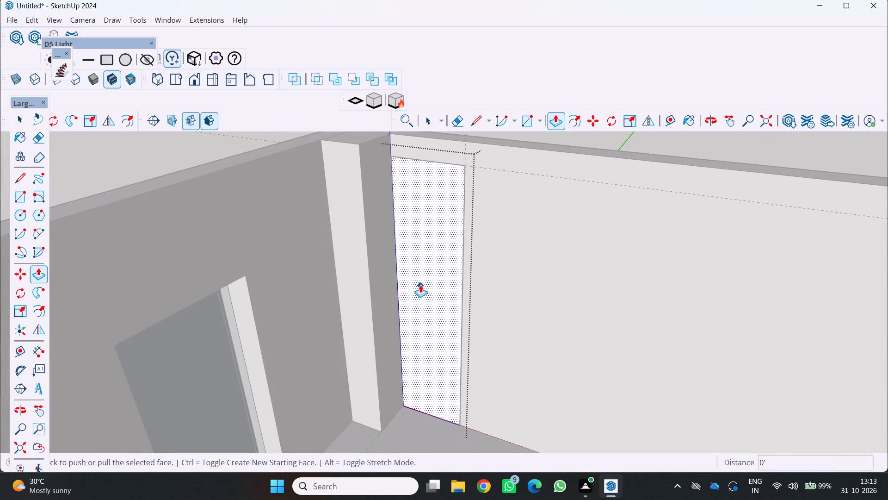
pyautogui.moveTo(427, 284); pyautogui.dragTo(388, 305)
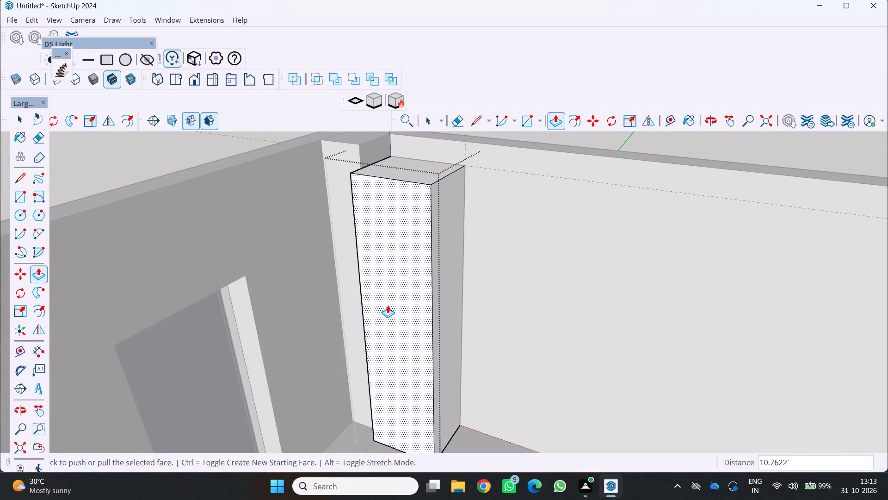
# Draw a horizontal line about 12.64' long across the cabinet's front face, just above its bottom edge, to mark off a base strip.
pyautogui.moveTo(388, 310); pyautogui.dragTo(481, 276, button='middle')
pyautogui.scroll(-6, 481, 276)
pyautogui.moveTo(441, 297); pyautogui.dragTo(425, 281, button='middle')
pyautogui.middleClick(425, 281)
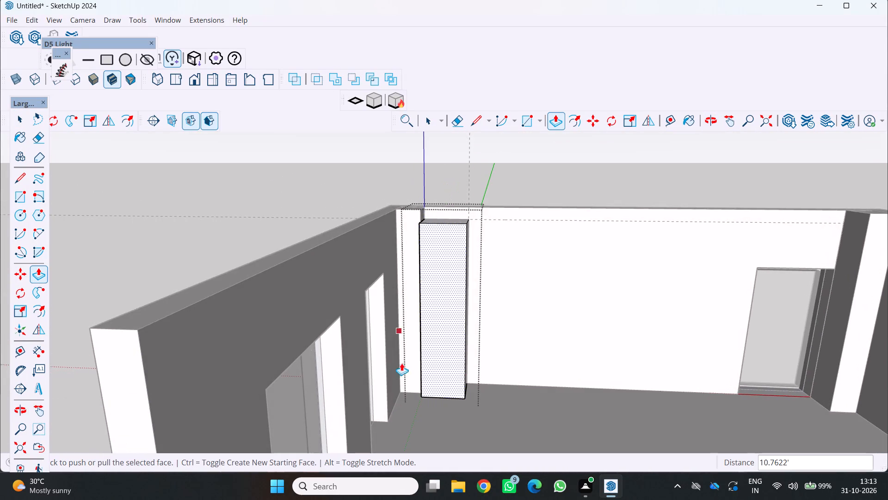
pyautogui.scroll(3, 410, 372)
pyautogui.moveTo(418, 378); pyautogui.dragTo(381, 357, button='middle')
pyautogui.scroll(1, 386, 357)
pyautogui.middleClick(380, 356)
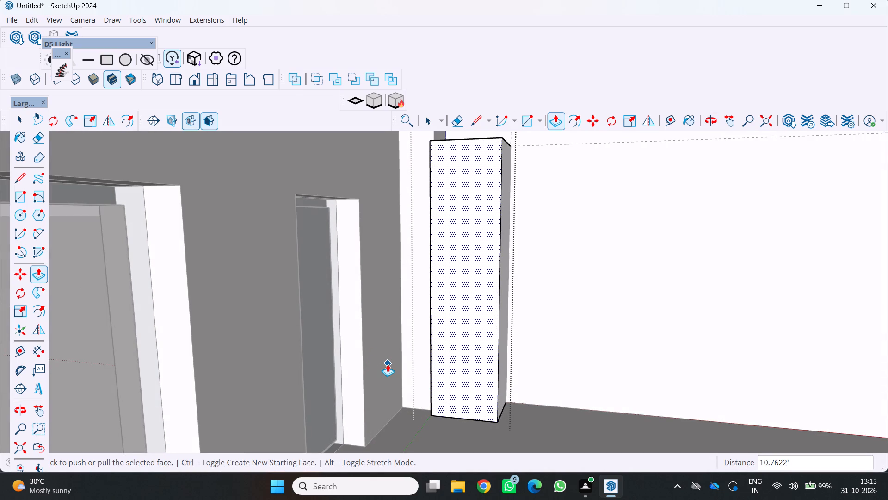
pyautogui.scroll(-2, 372, 388)
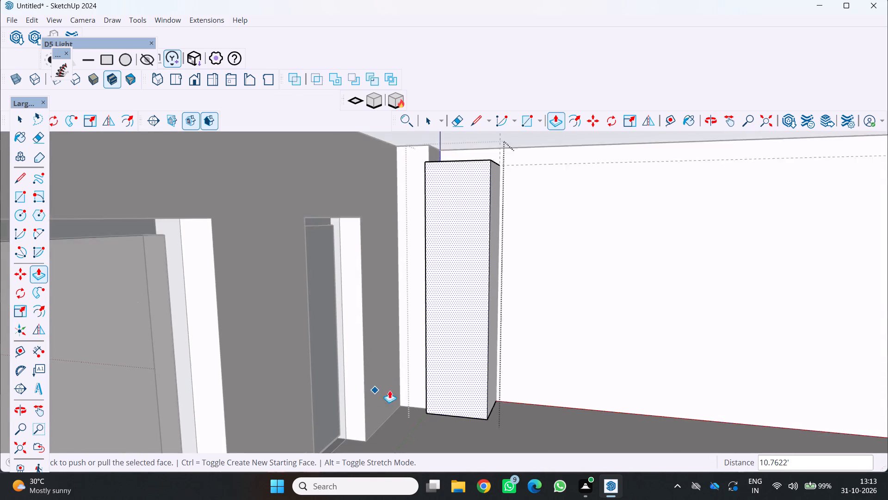
pyautogui.moveTo(465, 370); pyautogui.dragTo(519, 417, button='middle')
pyautogui.scroll(3, 470, 398)
pyautogui.moveTo(445, 395); pyautogui.dragTo(399, 381, button='middle')
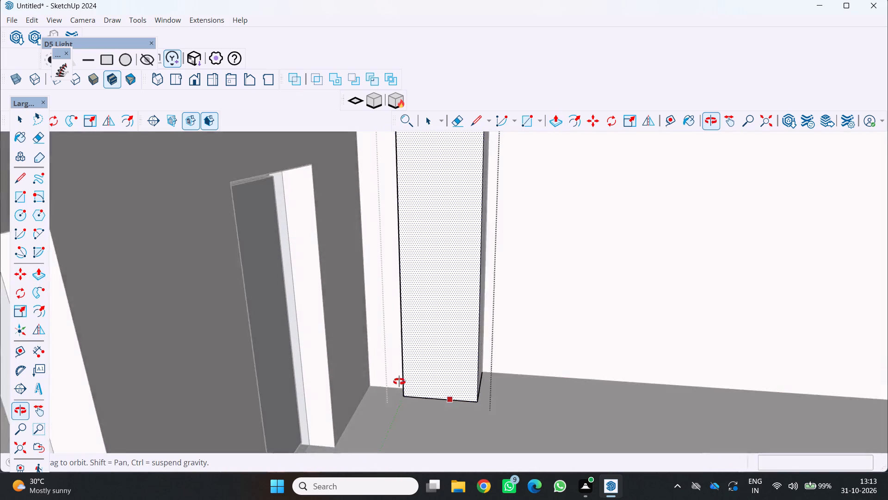
pyautogui.moveTo(399, 381); pyautogui.dragTo(387, 381, button='middle')
pyautogui.middleClick(383, 382)
pyautogui.scroll(-5, 369, 392)
pyautogui.press('l')
pyautogui.scroll(4, 462, 388)
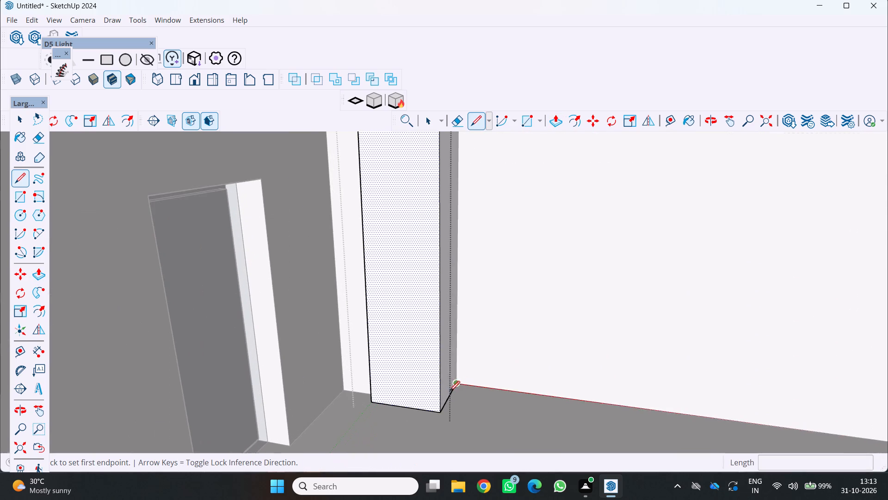
pyautogui.scroll(2, 435, 388)
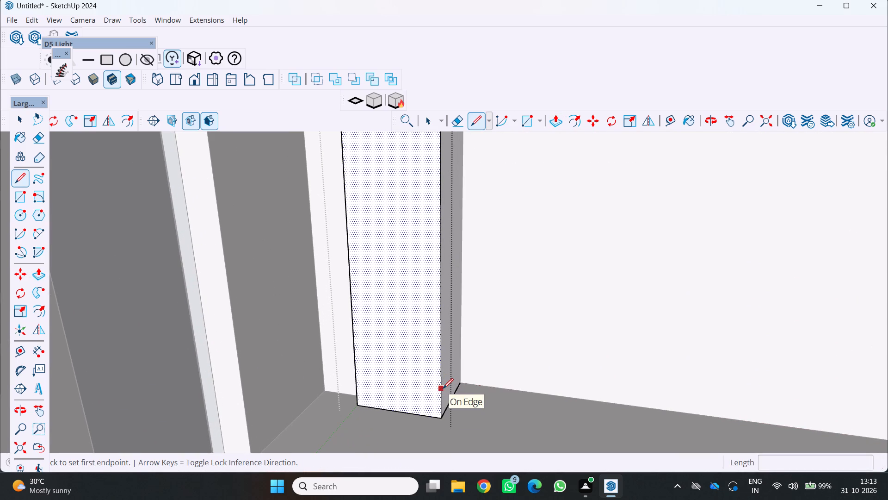
pyautogui.scroll(3, 348, 434)
pyautogui.moveTo(361, 412); pyautogui.dragTo(382, 373, button='middle')
pyautogui.middleClick(382, 373)
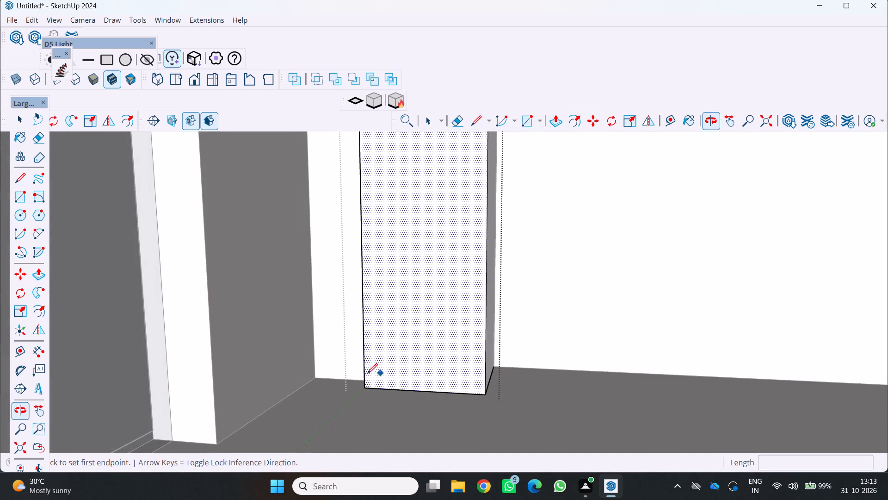
pyautogui.click(363, 375)
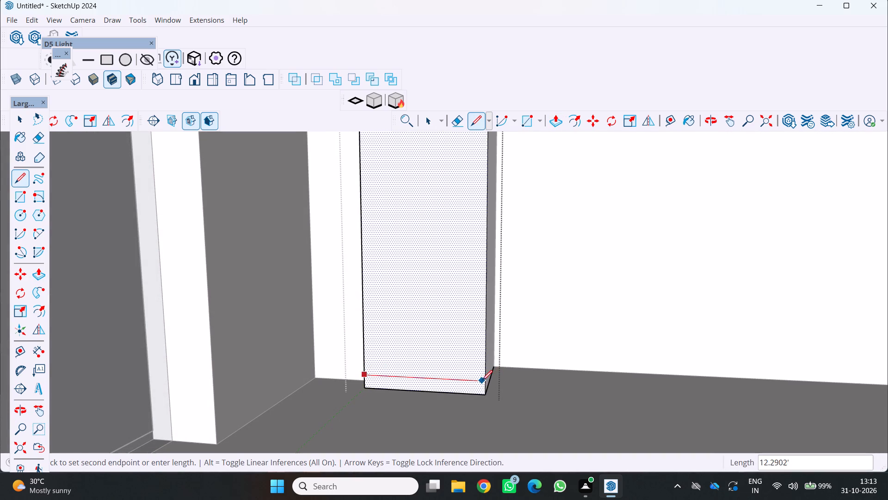
pyautogui.click(485, 382)
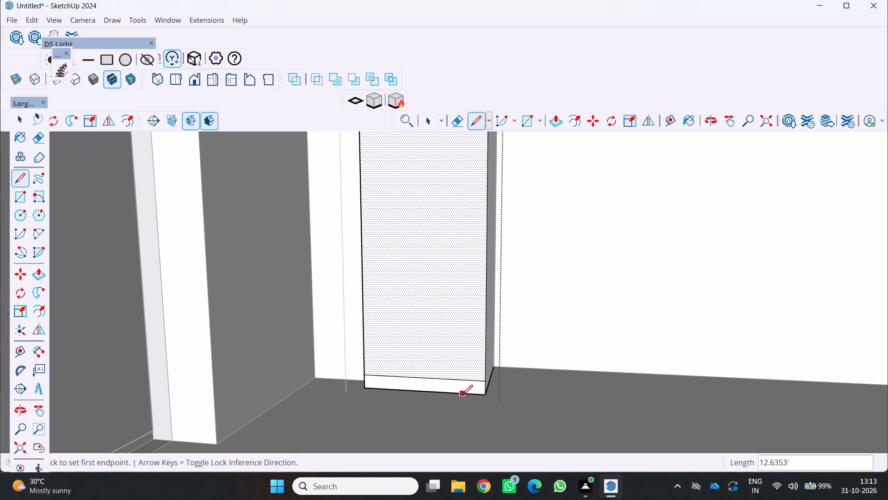
pyautogui.scroll(-2, 453, 392)
pyautogui.scroll(-2, 389, 288)
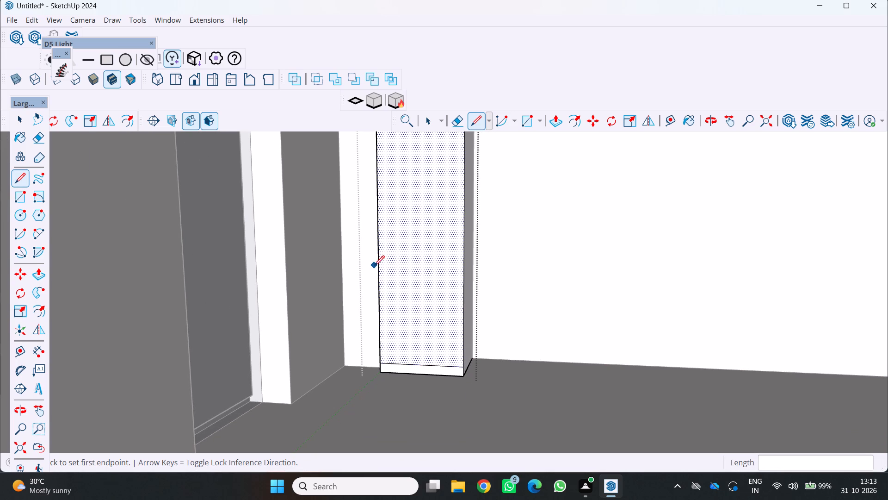
# Draw two horizontal lines about 12.64' long across the cabinet's front face above the base strip, dividing it into three stacked panels.
pyautogui.click(377, 282)
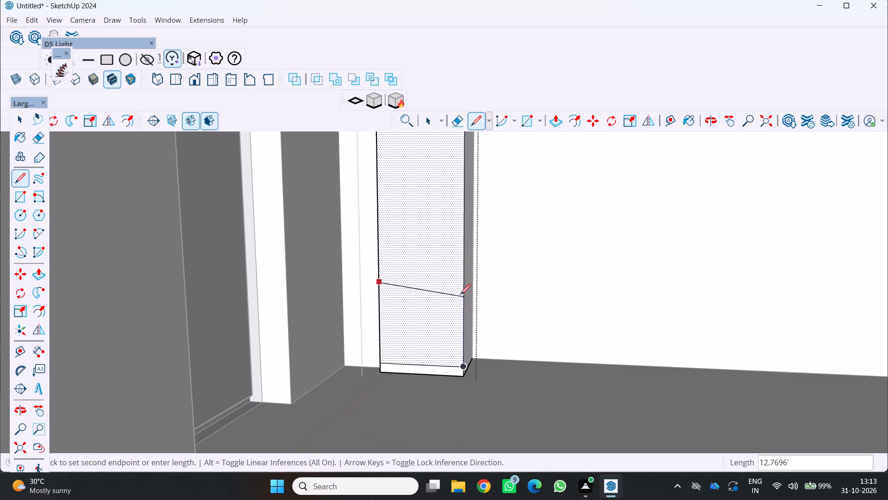
pyautogui.click(463, 286)
pyautogui.scroll(-5, 439, 298)
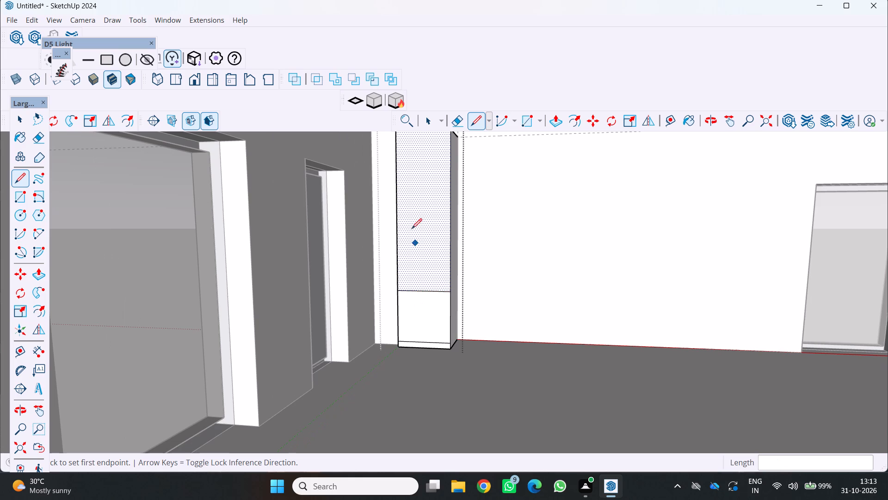
pyautogui.click(398, 223)
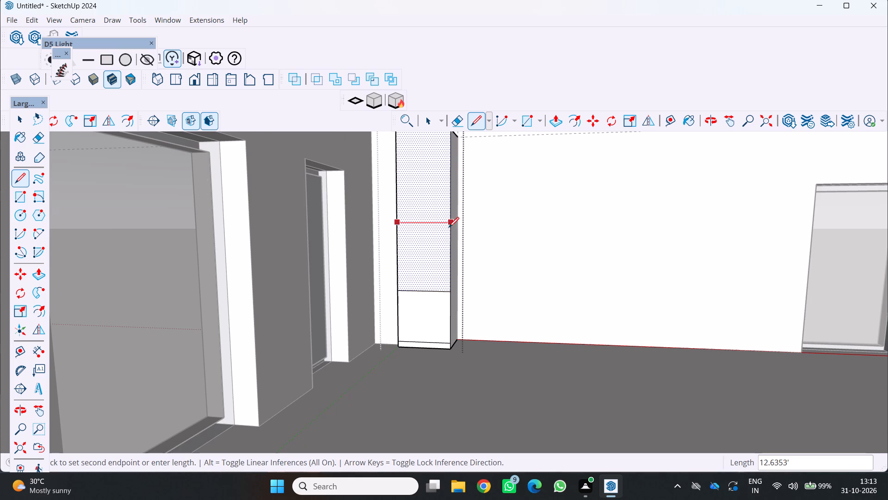
pyautogui.click(447, 226)
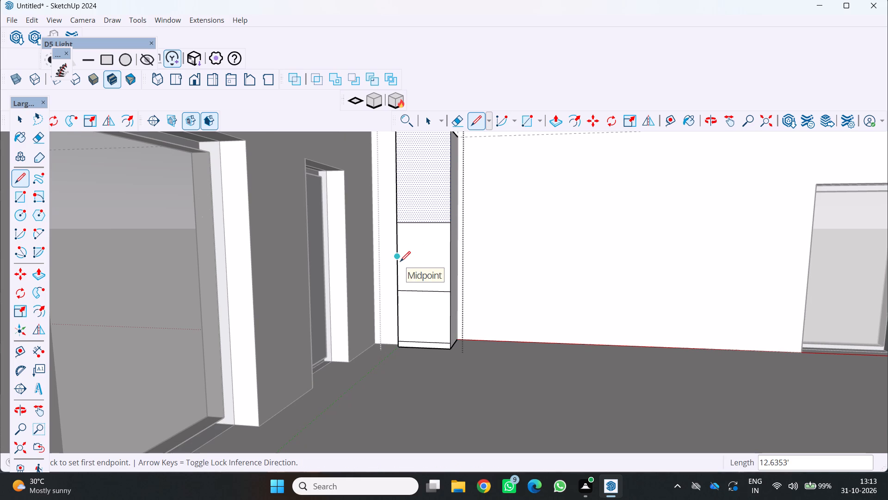
# Offset the outline of the cabinet's uppermost front panel inward about 0.5' to form a thin border.
pyautogui.scroll(-3, 417, 310)
pyautogui.moveTo(391, 271); pyautogui.dragTo(410, 292, button='middle')
pyautogui.middleClick(410, 292)
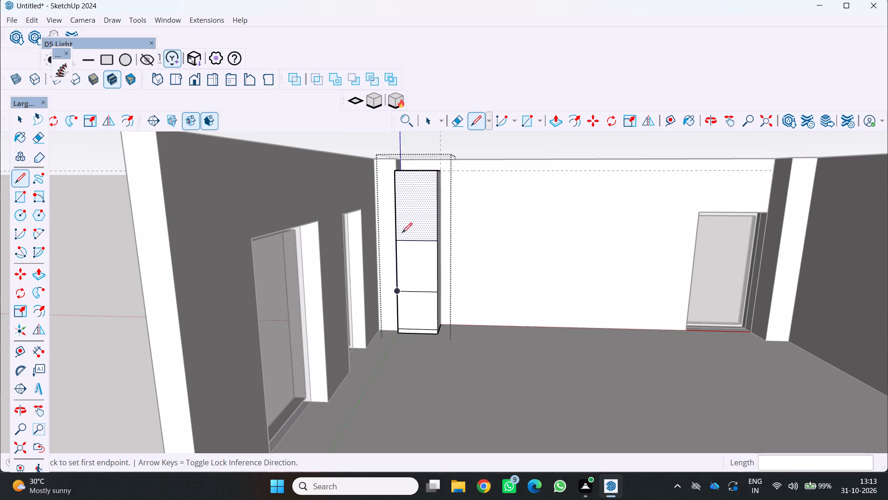
pyautogui.press('f')
pyautogui.scroll(2, 401, 212)
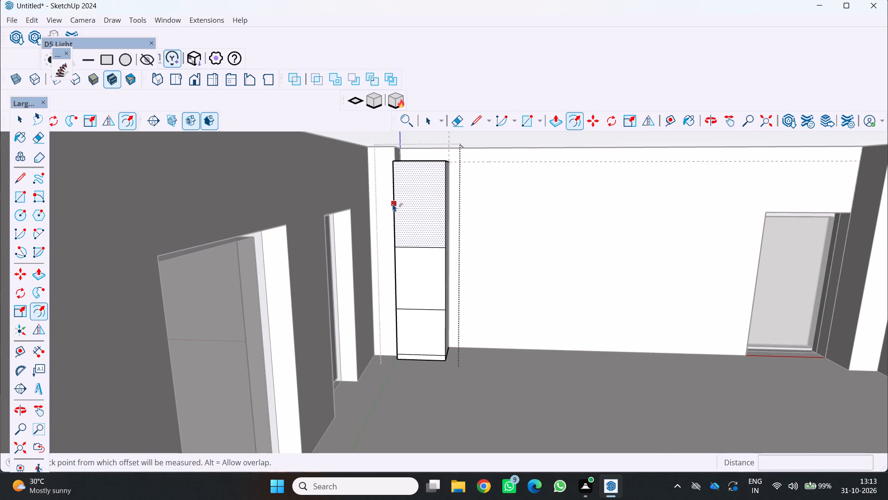
pyautogui.click(393, 204)
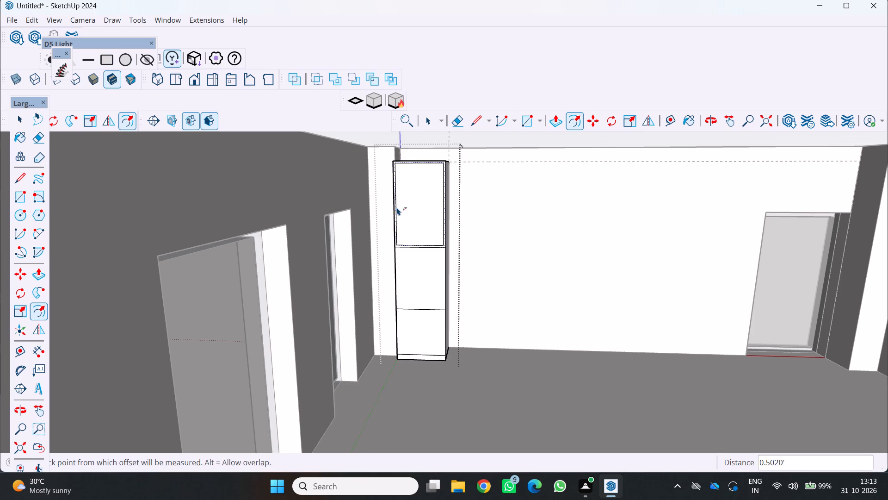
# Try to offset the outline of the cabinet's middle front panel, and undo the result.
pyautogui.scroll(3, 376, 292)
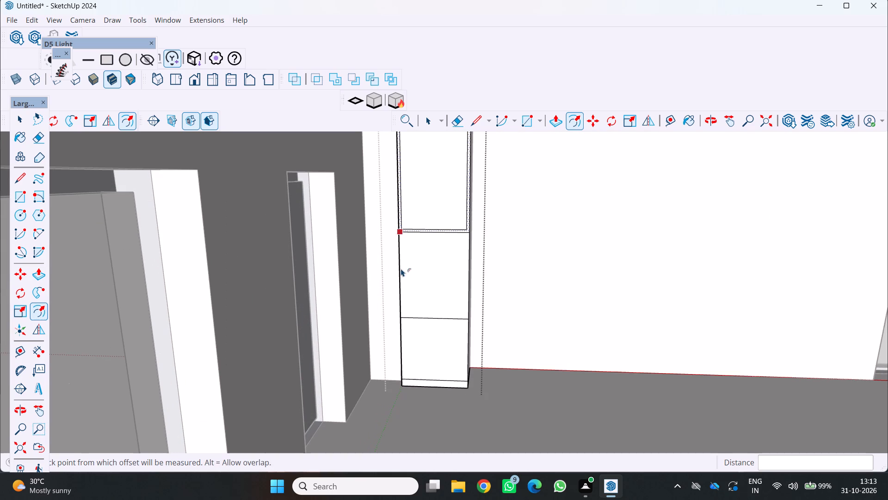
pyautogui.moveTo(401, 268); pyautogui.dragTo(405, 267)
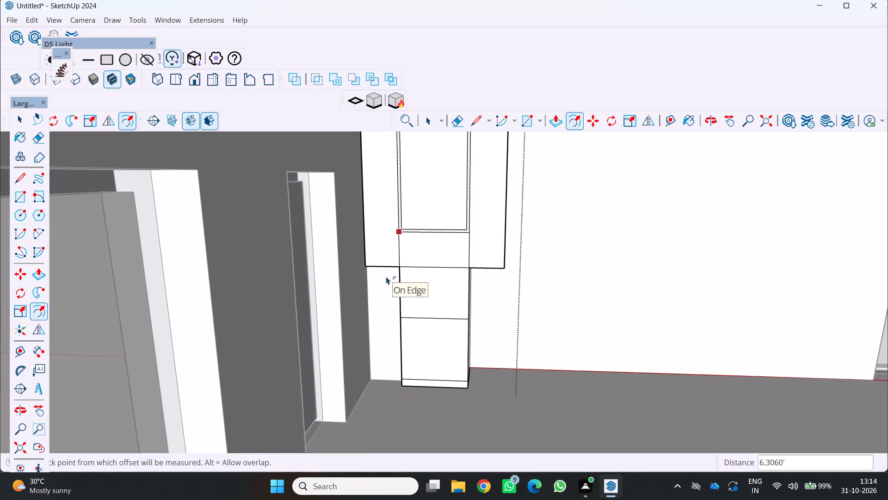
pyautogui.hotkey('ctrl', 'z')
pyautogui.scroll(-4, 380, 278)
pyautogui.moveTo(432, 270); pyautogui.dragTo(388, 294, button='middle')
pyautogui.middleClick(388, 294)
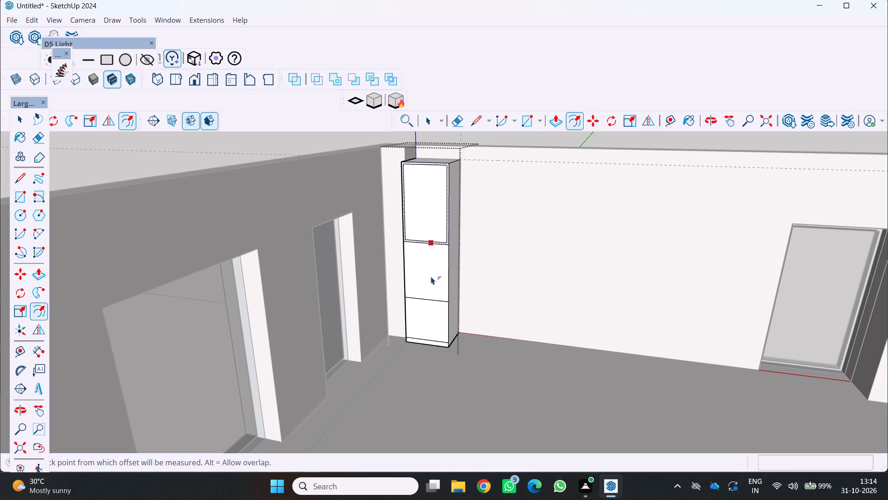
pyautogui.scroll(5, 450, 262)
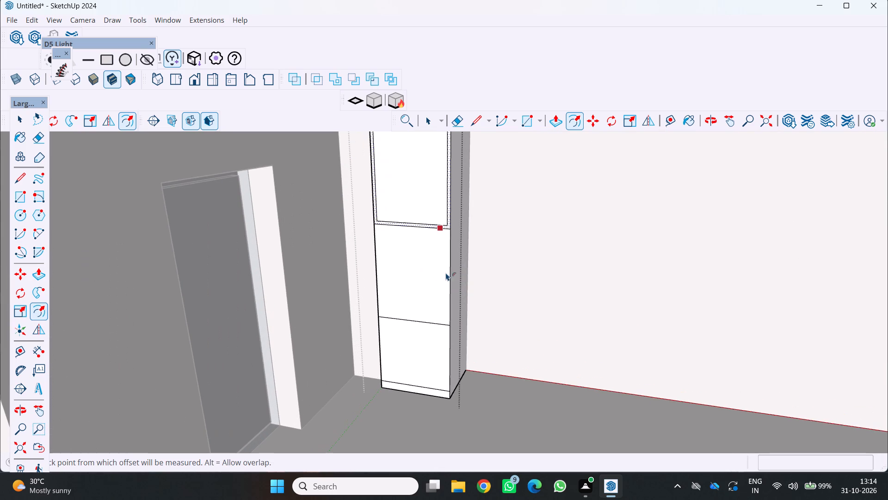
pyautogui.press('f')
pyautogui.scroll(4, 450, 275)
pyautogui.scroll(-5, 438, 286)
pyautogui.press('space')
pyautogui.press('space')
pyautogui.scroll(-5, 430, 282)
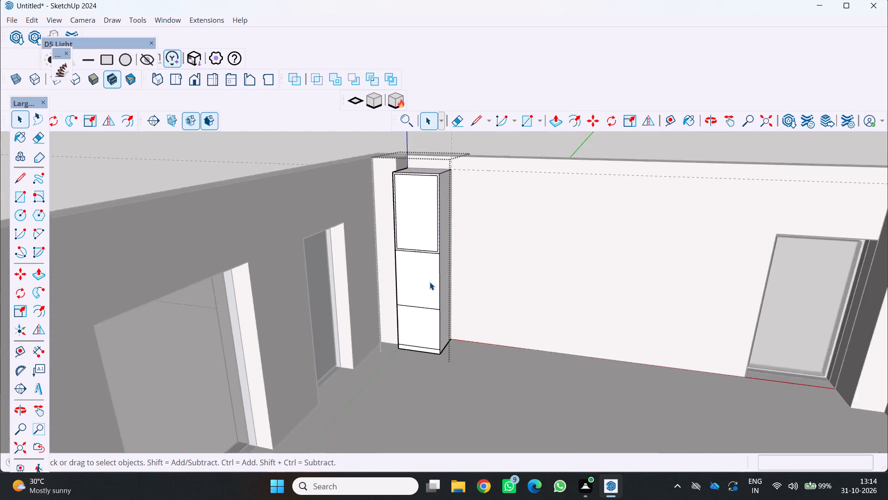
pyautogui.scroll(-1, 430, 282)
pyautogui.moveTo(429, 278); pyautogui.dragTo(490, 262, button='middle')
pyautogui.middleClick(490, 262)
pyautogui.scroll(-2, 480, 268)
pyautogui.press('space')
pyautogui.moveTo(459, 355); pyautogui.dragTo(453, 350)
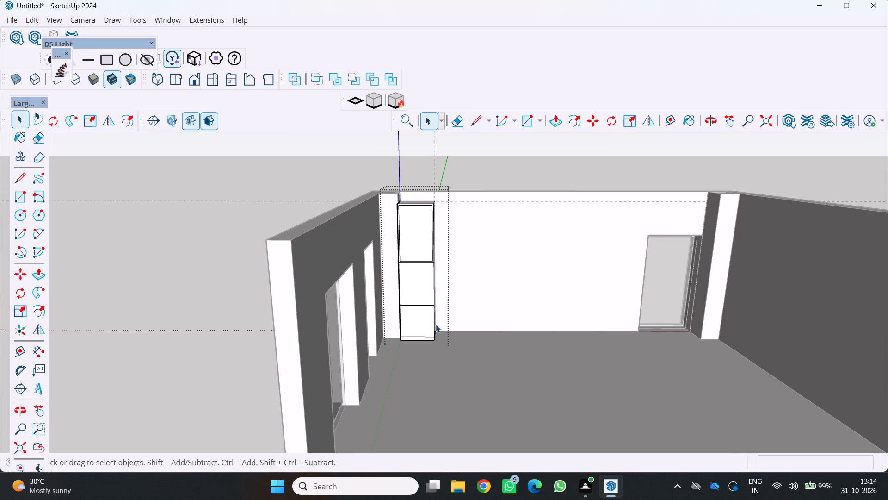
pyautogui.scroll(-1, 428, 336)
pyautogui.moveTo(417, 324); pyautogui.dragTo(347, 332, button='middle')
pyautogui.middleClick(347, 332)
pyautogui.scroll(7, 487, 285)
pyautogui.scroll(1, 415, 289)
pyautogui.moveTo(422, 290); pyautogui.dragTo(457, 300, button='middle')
# Offset the outline of the middle front panel inward about 0.4' to form a thin border.
pyautogui.press('f')
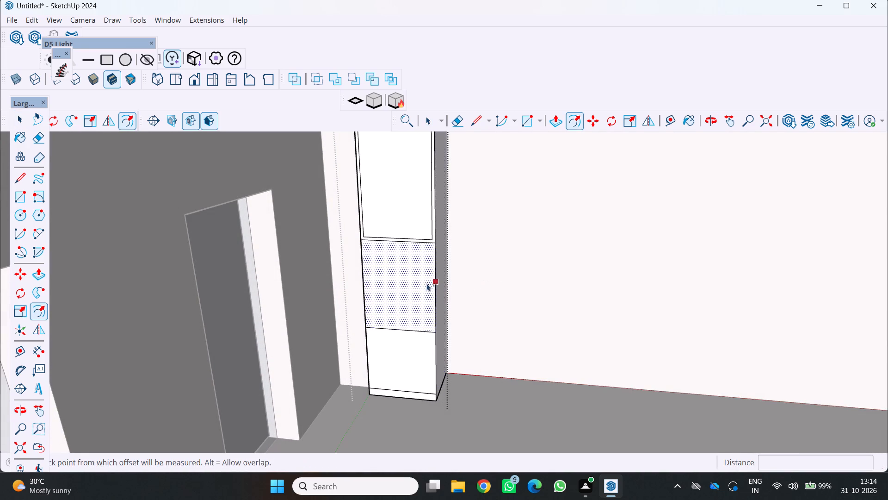
pyautogui.click(438, 288)
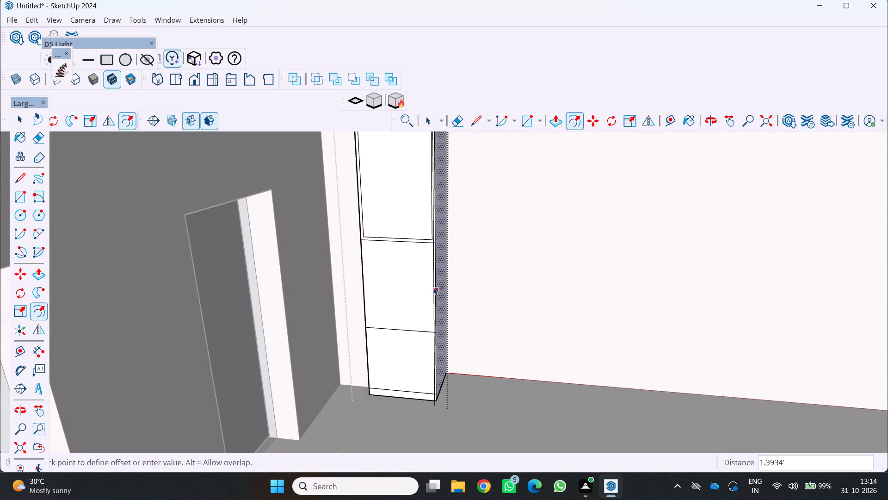
pyautogui.hotkey('ctrl', 'z')
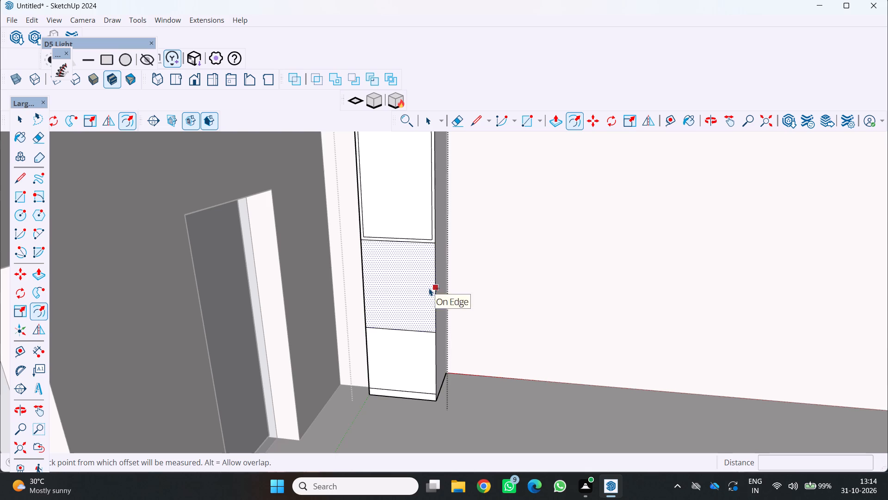
pyautogui.moveTo(429, 288); pyautogui.dragTo(432, 278)
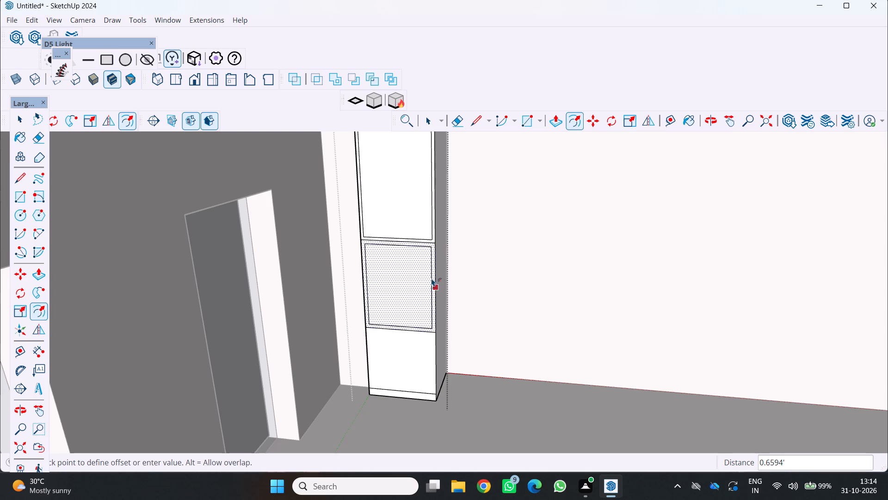
pyautogui.moveTo(432, 278); pyautogui.dragTo(433, 276)
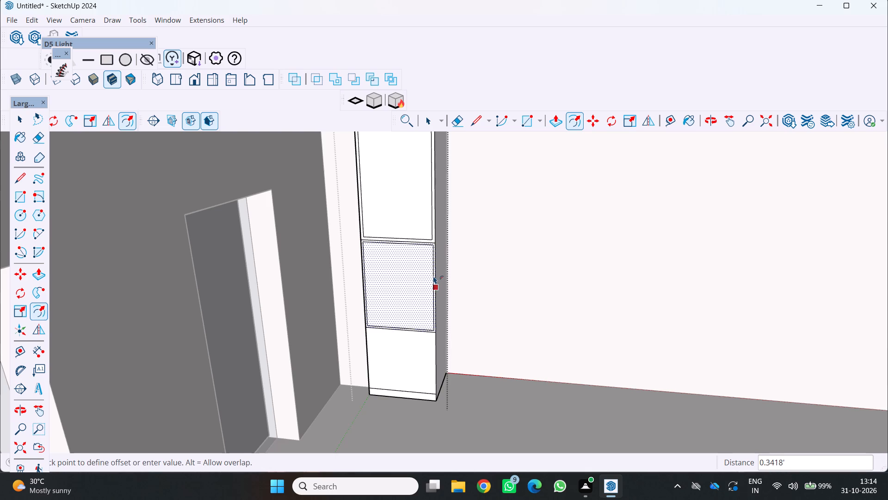
pyautogui.moveTo(433, 276); pyautogui.dragTo(433, 274)
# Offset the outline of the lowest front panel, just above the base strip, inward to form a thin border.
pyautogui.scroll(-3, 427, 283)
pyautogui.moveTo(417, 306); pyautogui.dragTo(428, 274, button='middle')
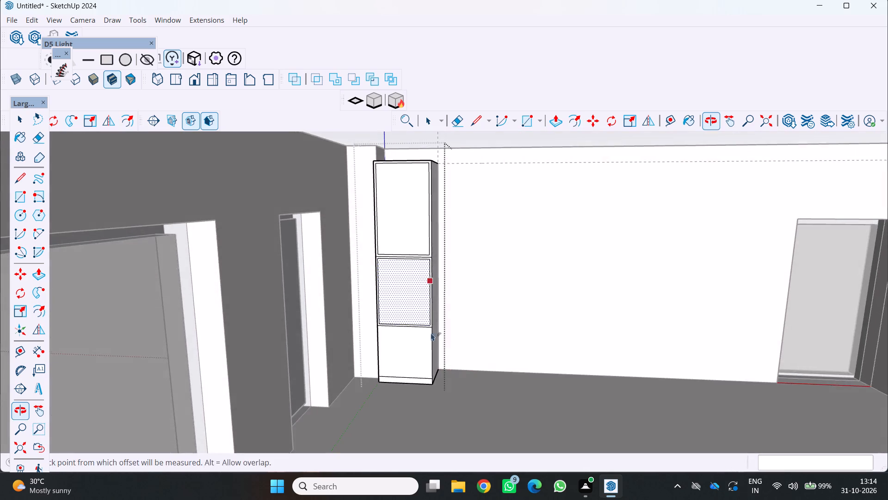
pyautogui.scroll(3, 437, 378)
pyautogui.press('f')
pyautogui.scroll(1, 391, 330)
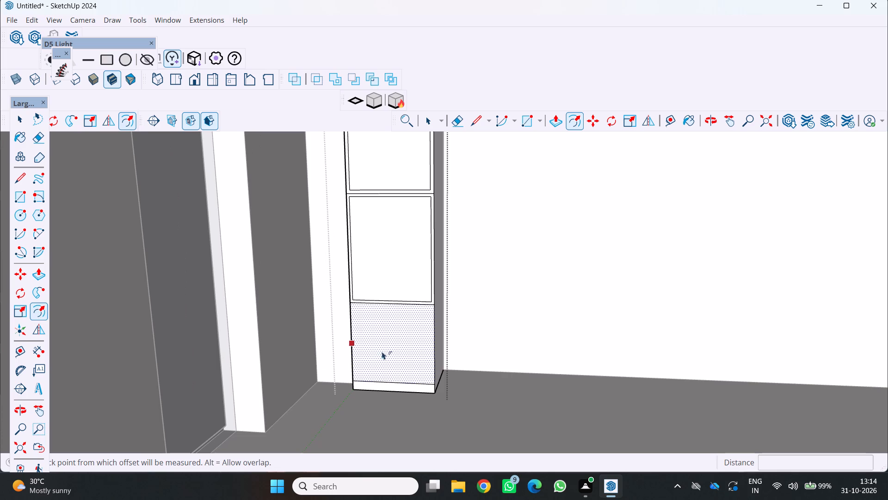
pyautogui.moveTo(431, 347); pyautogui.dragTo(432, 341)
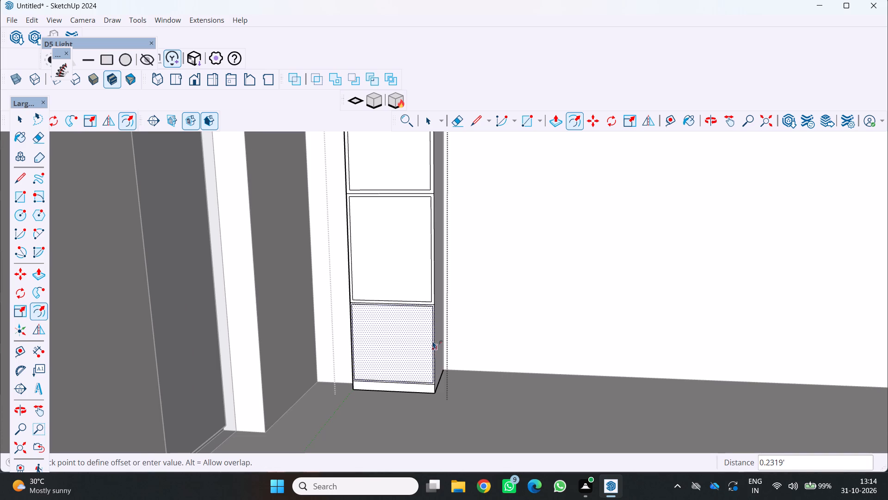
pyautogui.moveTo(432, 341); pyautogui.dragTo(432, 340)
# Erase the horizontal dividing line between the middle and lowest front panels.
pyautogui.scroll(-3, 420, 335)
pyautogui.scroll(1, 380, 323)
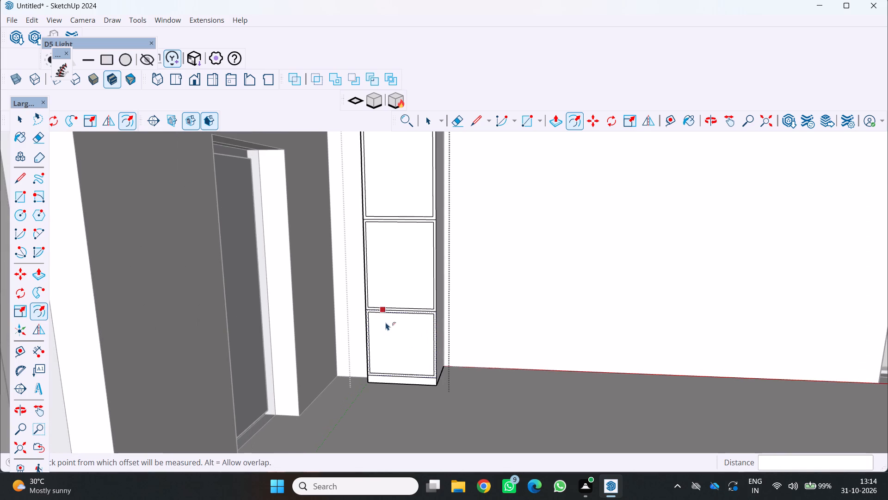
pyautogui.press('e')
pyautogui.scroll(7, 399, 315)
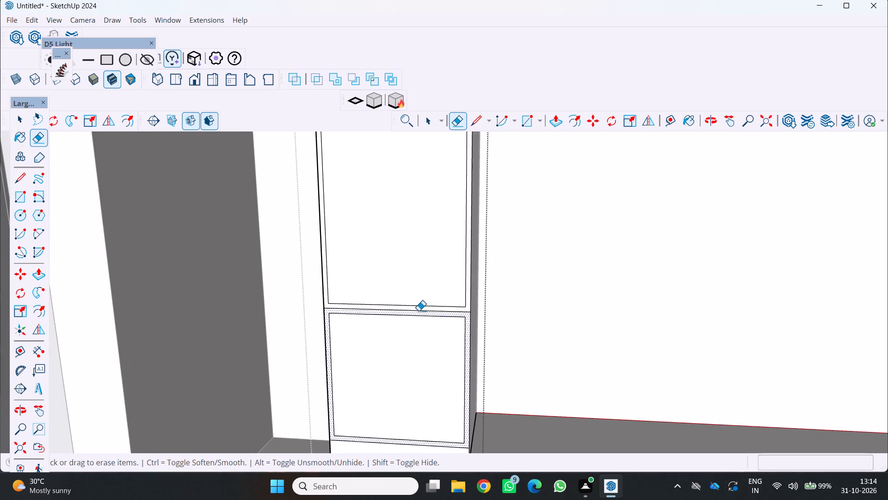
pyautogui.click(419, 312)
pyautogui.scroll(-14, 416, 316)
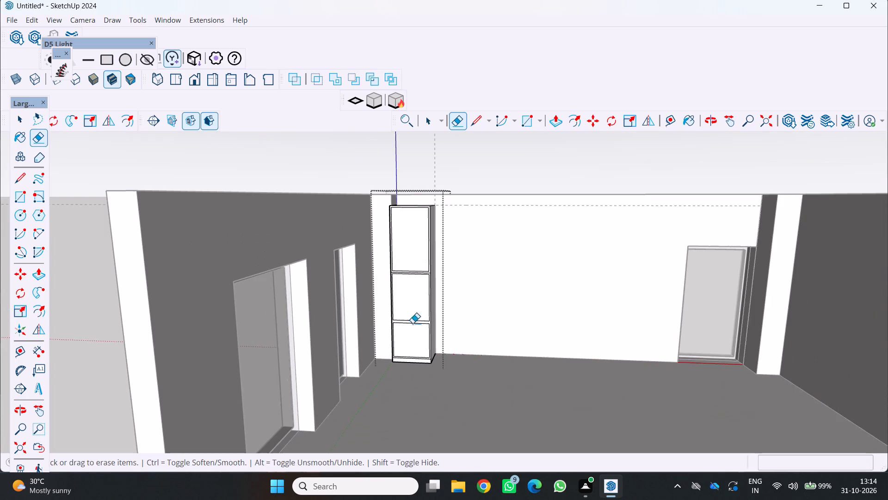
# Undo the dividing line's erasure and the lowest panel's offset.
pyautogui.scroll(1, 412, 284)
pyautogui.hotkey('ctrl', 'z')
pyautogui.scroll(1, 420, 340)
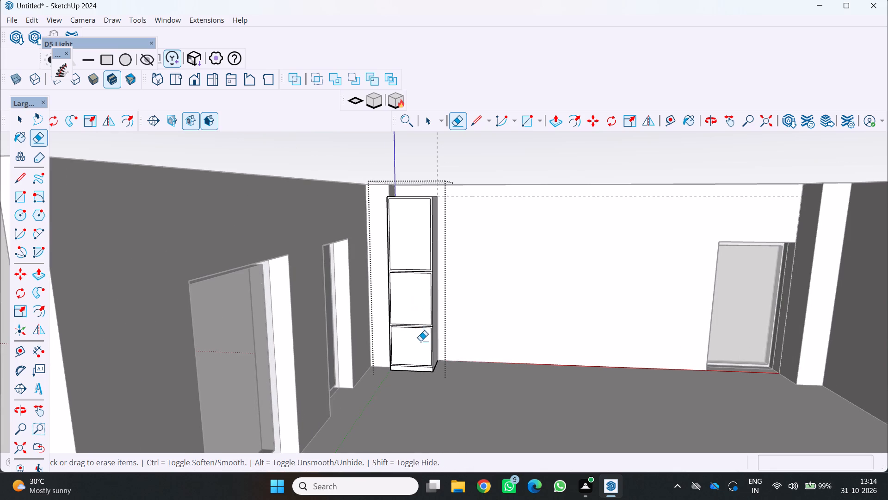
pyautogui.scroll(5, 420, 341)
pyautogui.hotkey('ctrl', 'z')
# Offset the outline of the lowest front panel above the base strip inward about 0.34' to form a thin border.
pyautogui.scroll(2, 406, 334)
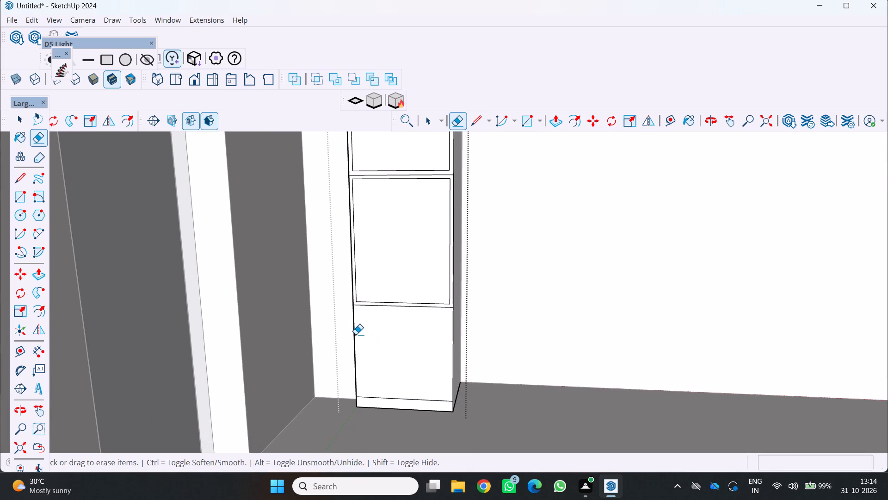
pyautogui.press('e')
pyautogui.press('f')
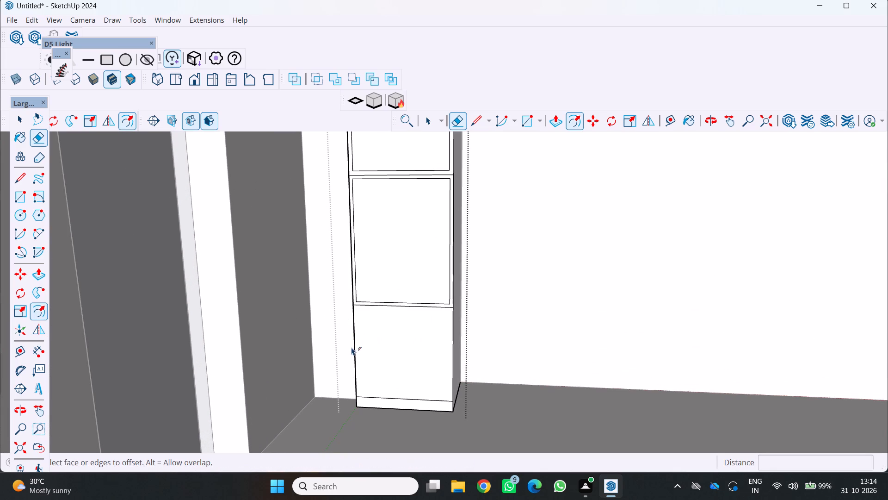
pyautogui.moveTo(365, 351); pyautogui.dragTo(370, 351)
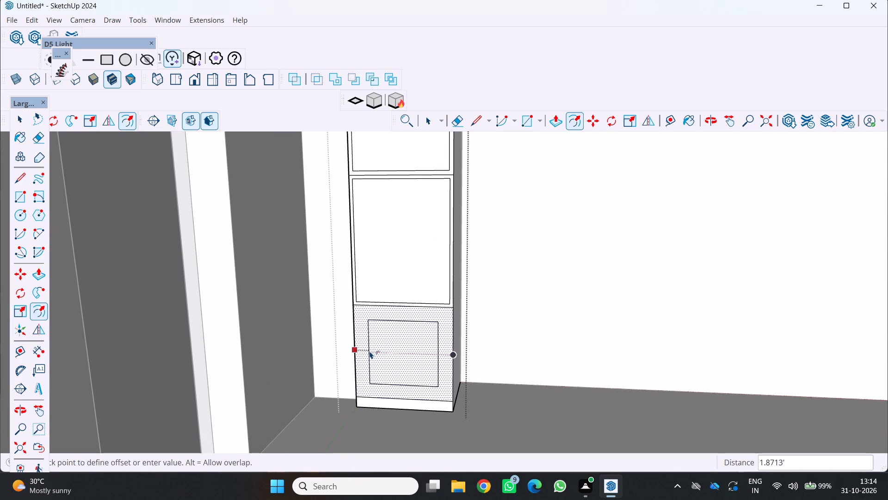
pyautogui.moveTo(370, 351); pyautogui.dragTo(357, 343)
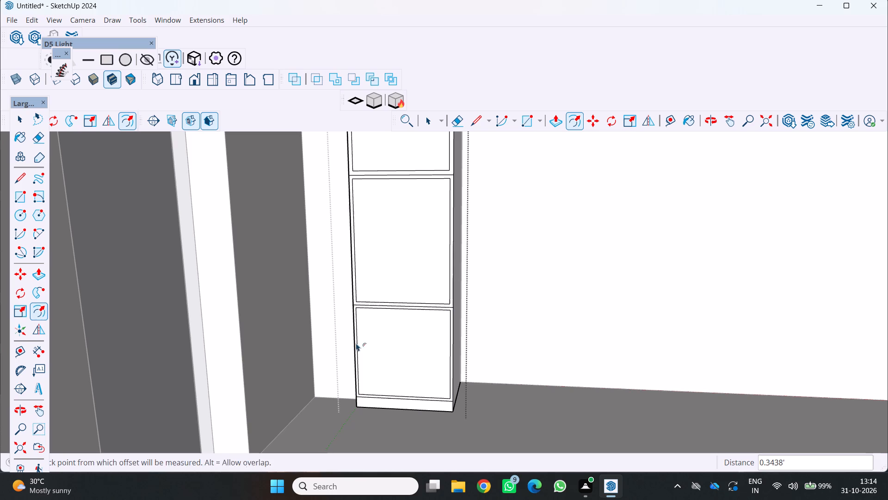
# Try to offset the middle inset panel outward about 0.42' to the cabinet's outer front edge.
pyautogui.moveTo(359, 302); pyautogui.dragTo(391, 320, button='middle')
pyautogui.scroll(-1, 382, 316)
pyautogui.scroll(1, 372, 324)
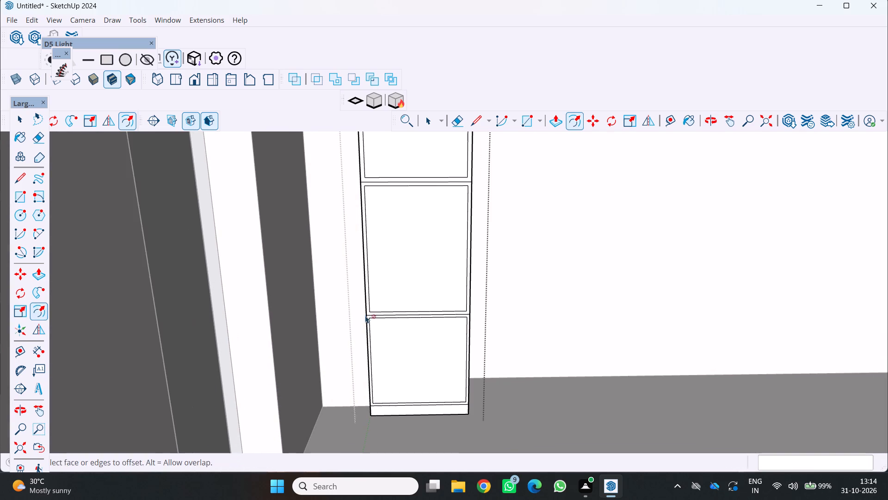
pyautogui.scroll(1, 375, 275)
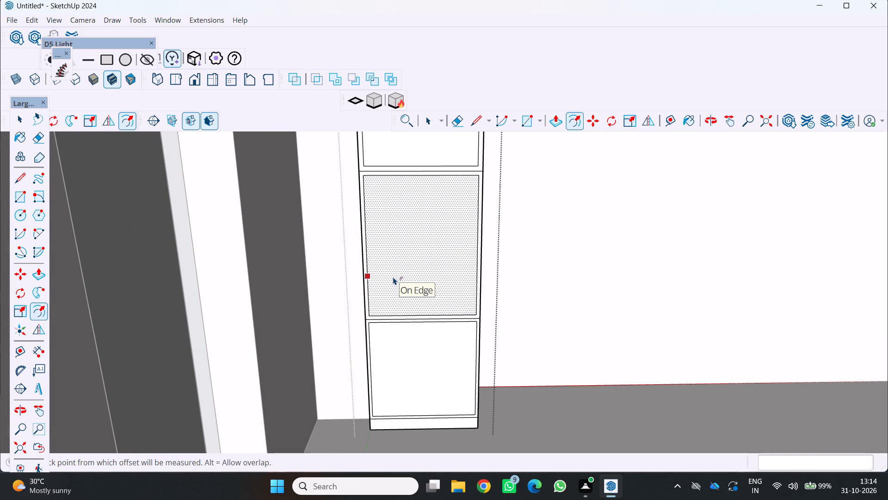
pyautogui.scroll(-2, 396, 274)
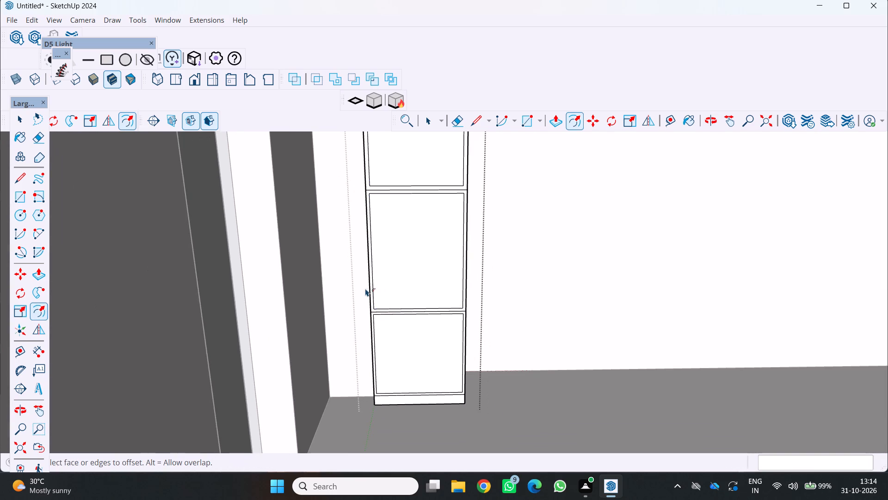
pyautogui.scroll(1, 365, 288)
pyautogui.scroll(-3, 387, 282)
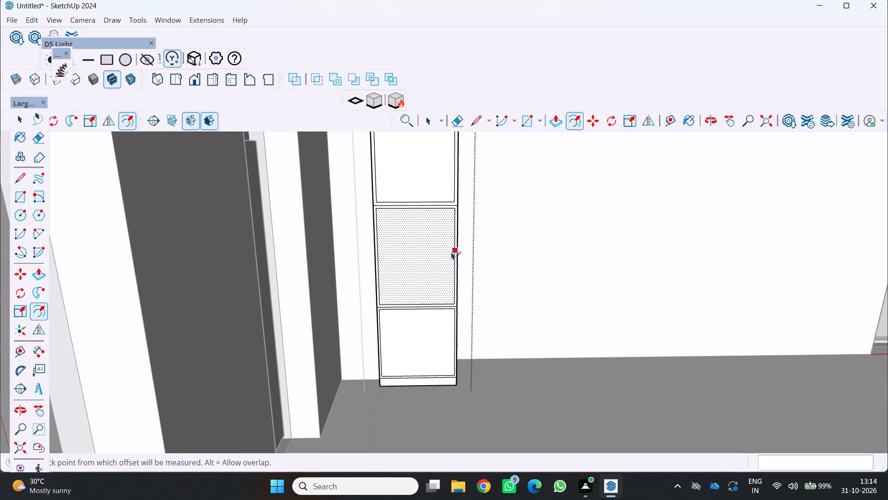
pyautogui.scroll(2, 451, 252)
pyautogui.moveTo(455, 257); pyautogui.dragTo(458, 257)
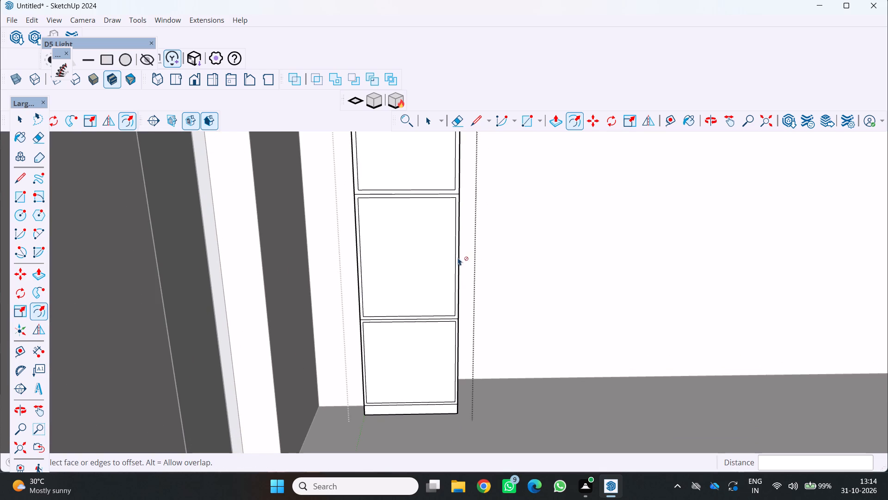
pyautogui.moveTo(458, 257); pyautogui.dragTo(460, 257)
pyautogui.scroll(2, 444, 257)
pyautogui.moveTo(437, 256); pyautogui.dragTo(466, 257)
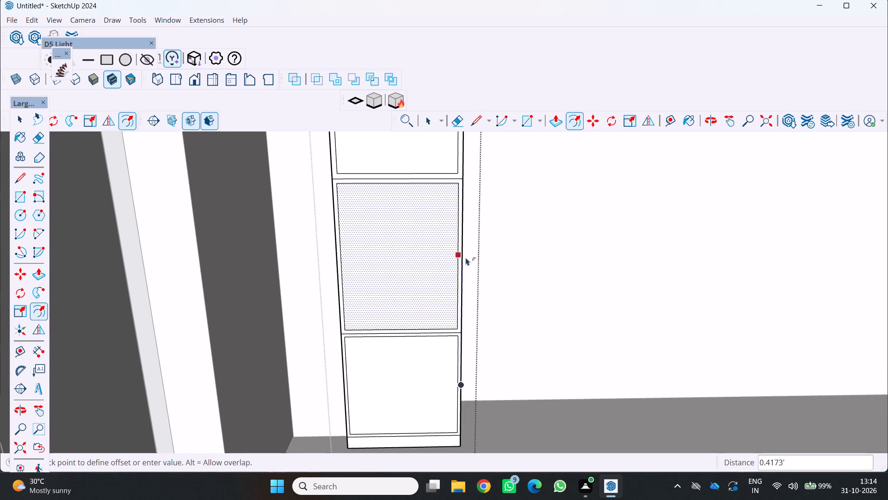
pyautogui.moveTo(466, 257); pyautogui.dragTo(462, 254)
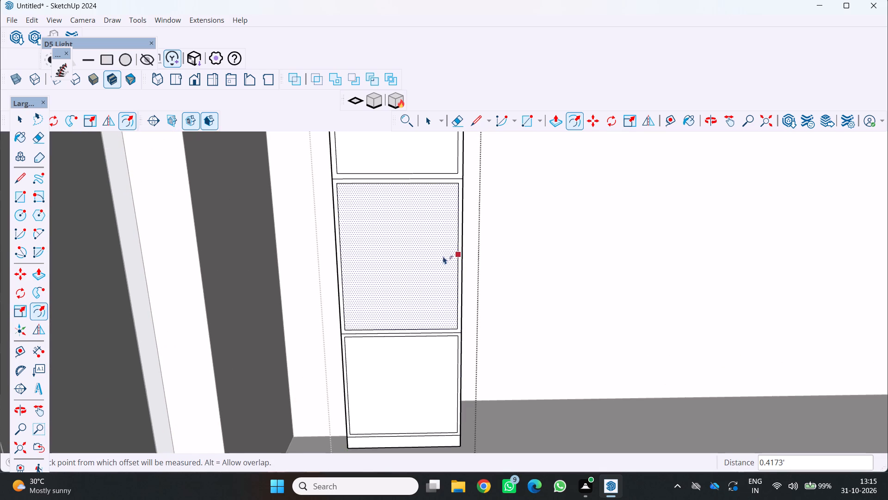
# Erase the right vertical edge of the middle panel's inner border outline.
pyautogui.press('e')
pyautogui.scroll(2, 457, 267)
pyautogui.click(457, 264)
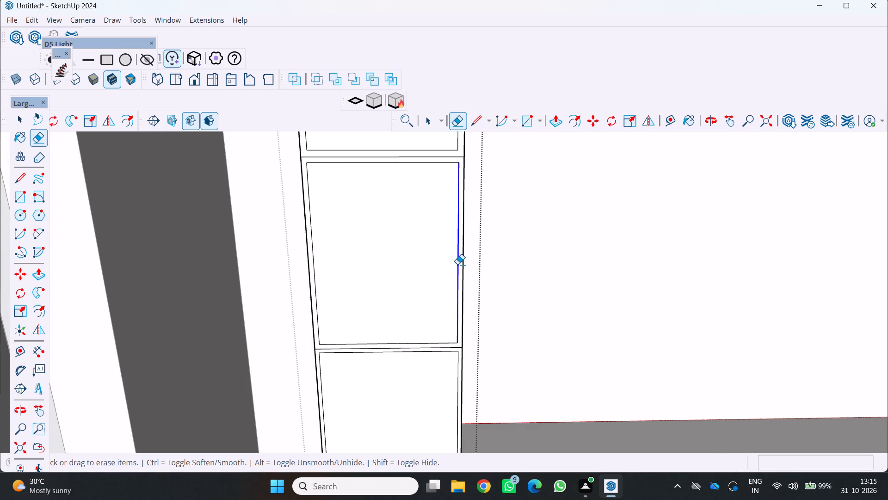
pyautogui.scroll(-1, 448, 269)
pyautogui.scroll(-6, 445, 191)
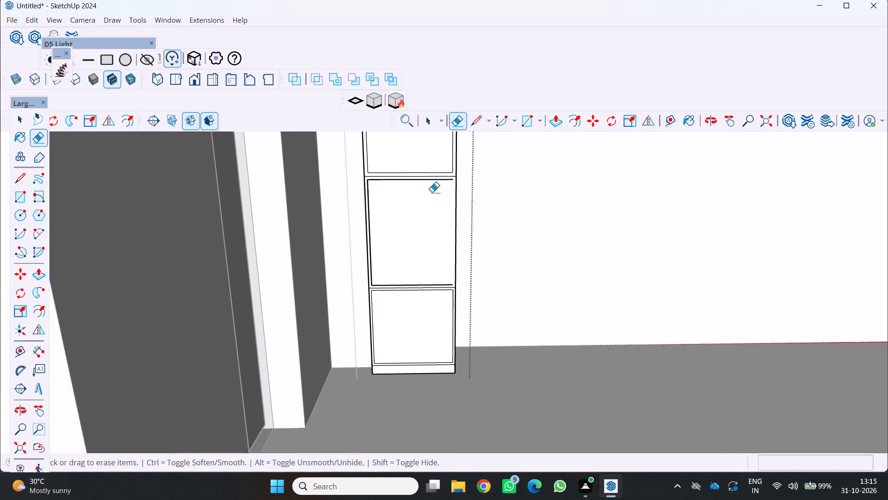
pyautogui.scroll(-3, 411, 195)
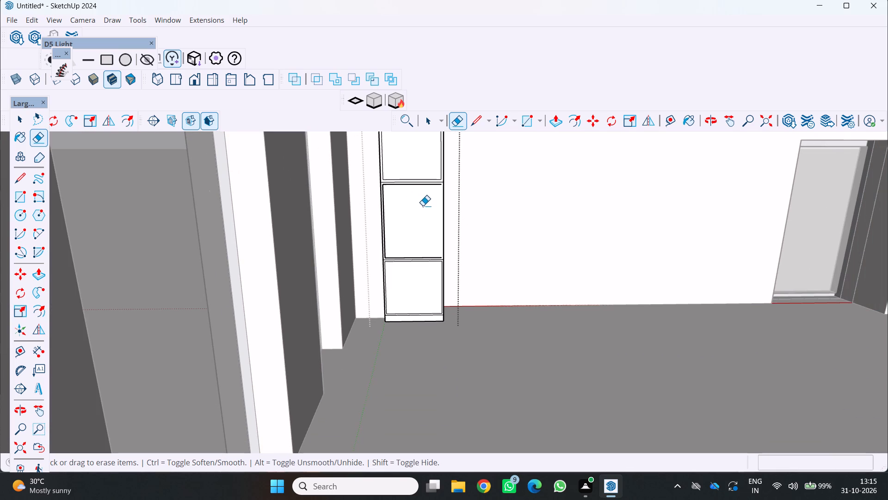
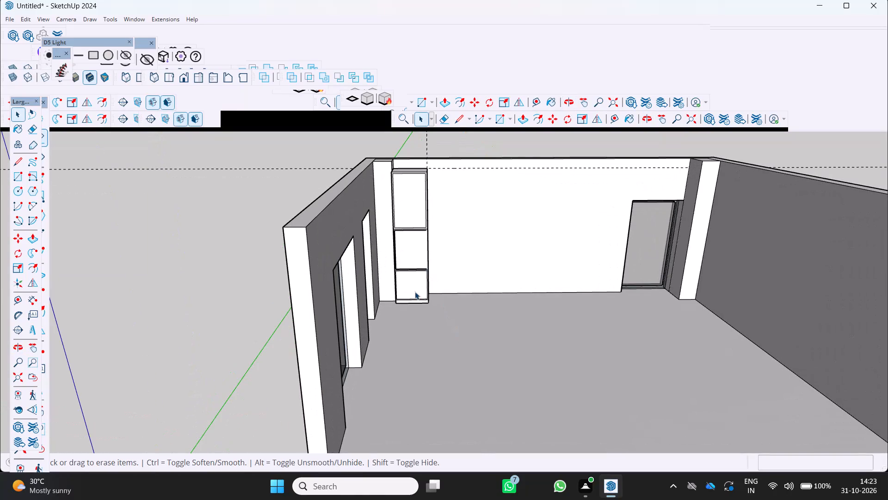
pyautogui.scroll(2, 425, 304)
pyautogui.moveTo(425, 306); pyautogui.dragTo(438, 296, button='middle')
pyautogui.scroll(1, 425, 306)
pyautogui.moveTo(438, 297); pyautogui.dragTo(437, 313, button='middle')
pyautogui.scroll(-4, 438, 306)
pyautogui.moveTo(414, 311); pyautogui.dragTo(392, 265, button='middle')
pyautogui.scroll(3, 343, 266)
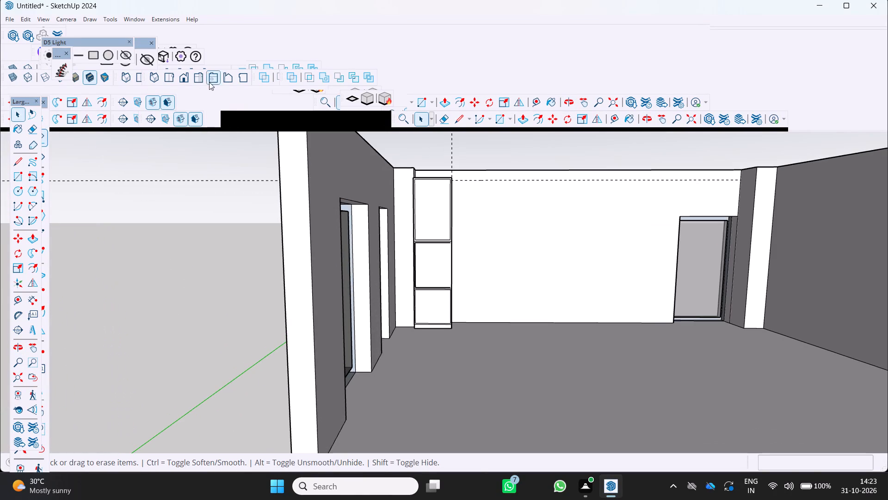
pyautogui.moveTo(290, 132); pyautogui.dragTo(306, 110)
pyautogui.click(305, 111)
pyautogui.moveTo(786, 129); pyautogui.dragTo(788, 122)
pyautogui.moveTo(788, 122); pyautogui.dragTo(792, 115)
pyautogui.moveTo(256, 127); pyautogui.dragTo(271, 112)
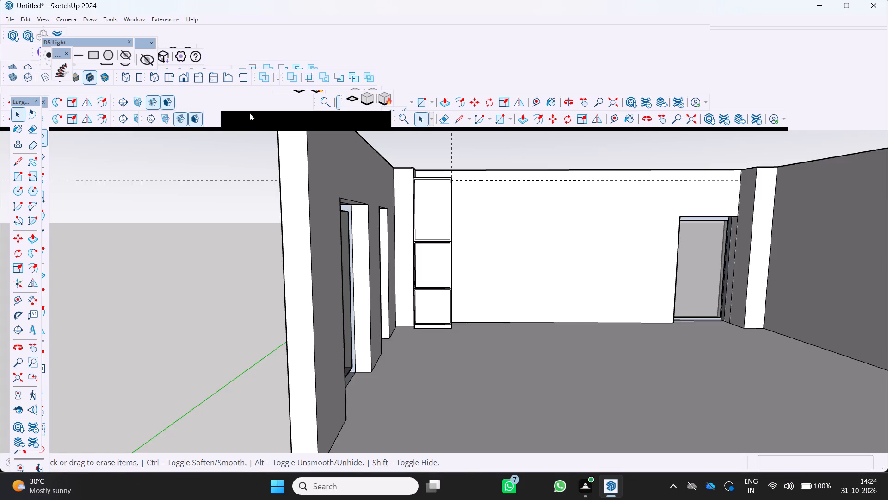
# Close the floating Large Tool Set, D5 Light and remaining small toolbars that overlap the docked toolbars.
pyautogui.click(37, 99)
pyautogui.scroll(-3, 93, 162)
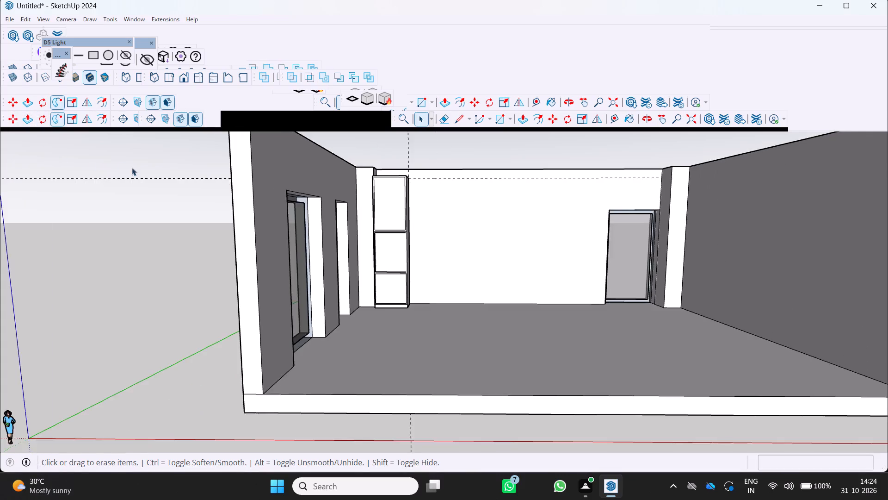
pyautogui.moveTo(139, 173); pyautogui.dragTo(145, 184, button='middle')
pyautogui.scroll(2, 536, 119)
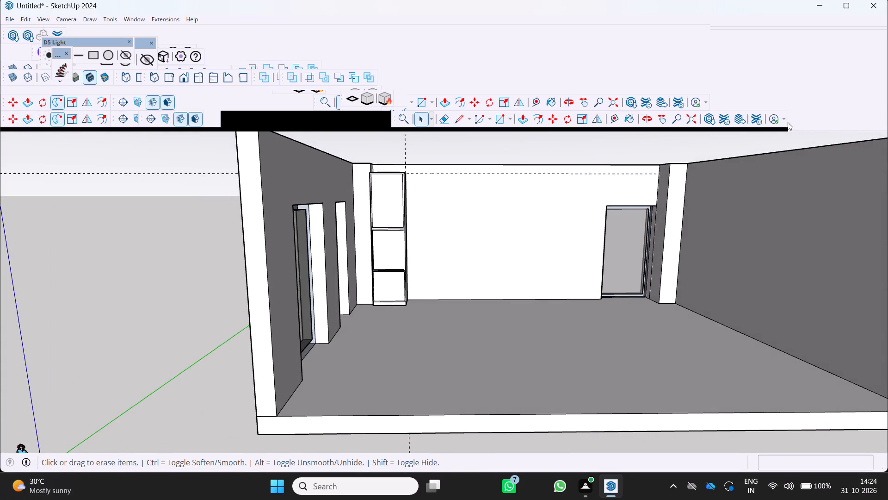
pyautogui.moveTo(783, 121); pyautogui.dragTo(801, 122)
pyautogui.scroll(-3, 604, 181)
pyautogui.moveTo(414, 224); pyautogui.dragTo(414, 226, button='middle')
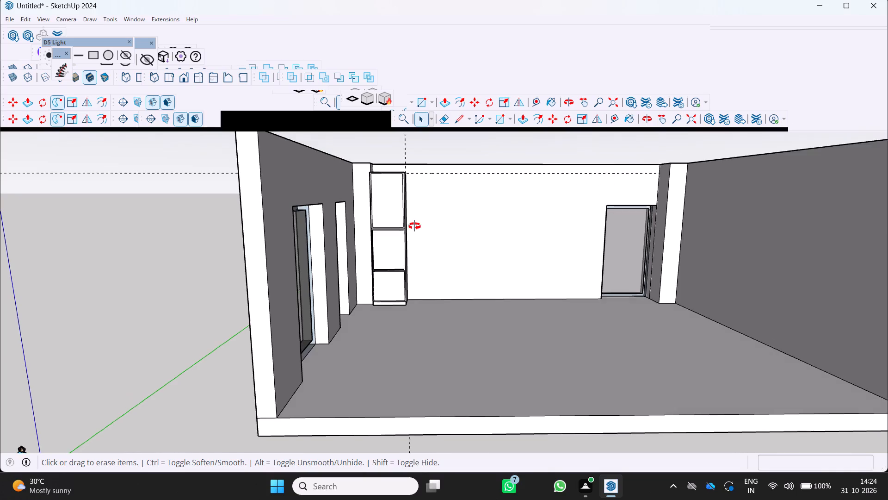
pyautogui.moveTo(414, 226); pyautogui.dragTo(392, 231, button='middle')
pyautogui.middleClick(391, 230)
pyautogui.click(129, 42)
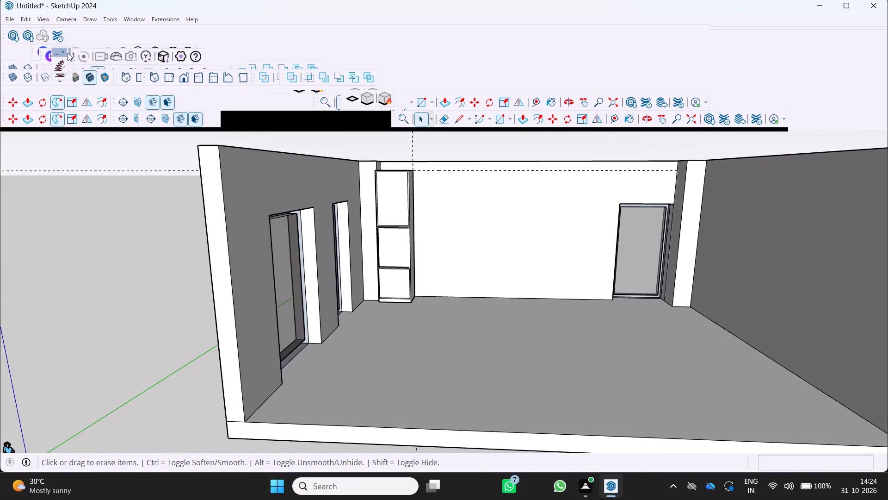
pyautogui.click(66, 51)
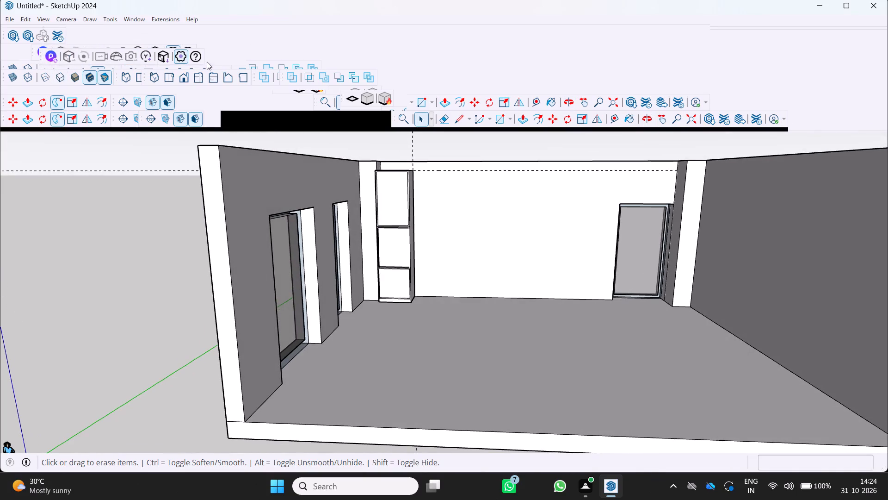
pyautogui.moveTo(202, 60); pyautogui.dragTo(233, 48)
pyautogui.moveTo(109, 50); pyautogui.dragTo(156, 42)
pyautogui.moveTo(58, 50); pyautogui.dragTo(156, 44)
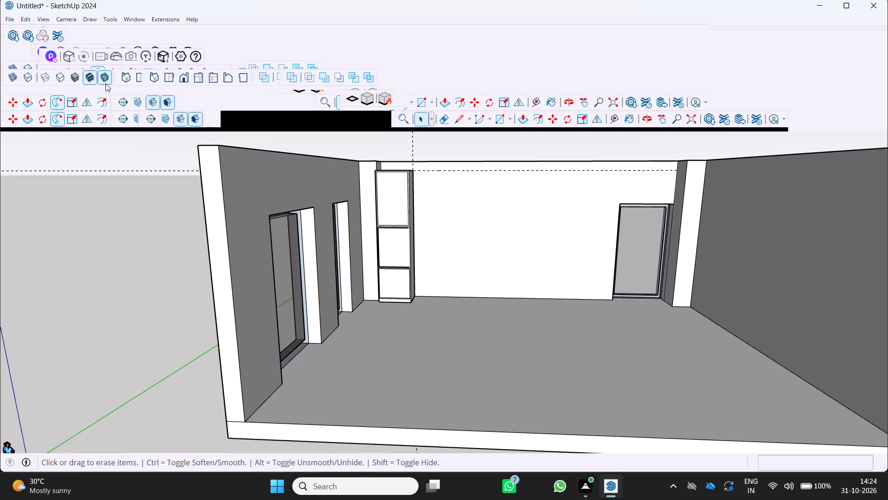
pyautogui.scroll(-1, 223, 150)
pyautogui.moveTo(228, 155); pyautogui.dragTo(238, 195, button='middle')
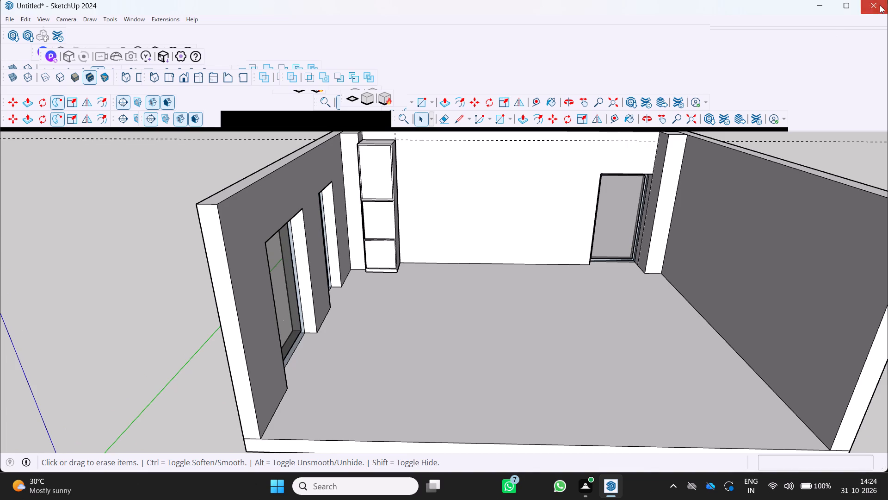
# Close the SketchUp window containing the untitled room model.
pyautogui.click(880, 5)
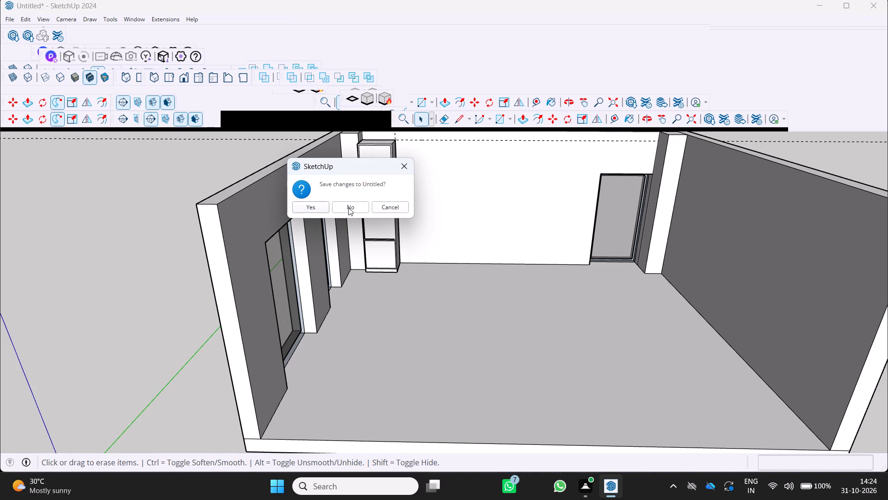
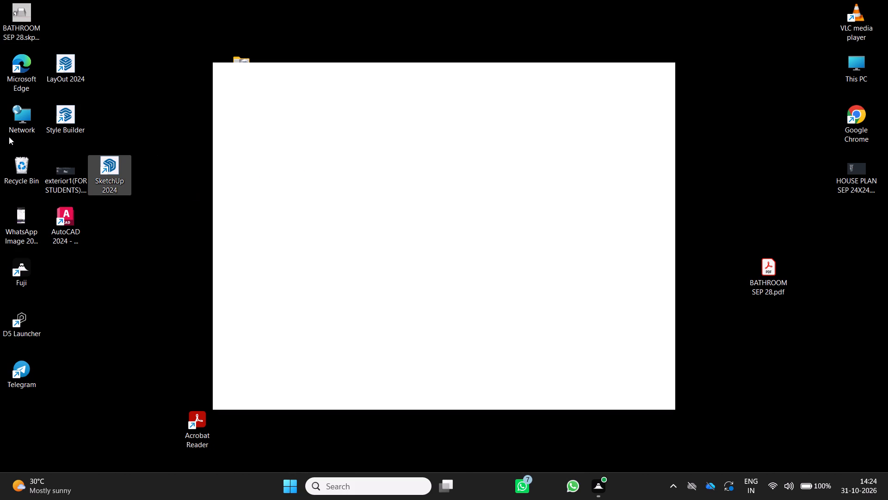
# Launch SketchUp 2024 again from the desktop.
pyautogui.doubleClick(109, 167)
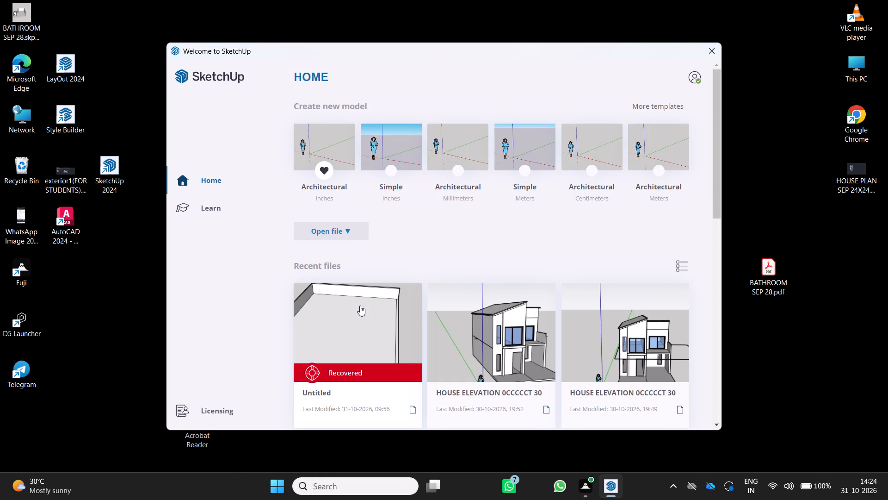
# Look through the recent files on the welcome screen for the model to reopen.
pyautogui.scroll(-4, 364, 324)
pyautogui.scroll(4, 372, 311)
pyautogui.scroll(-5, 372, 307)
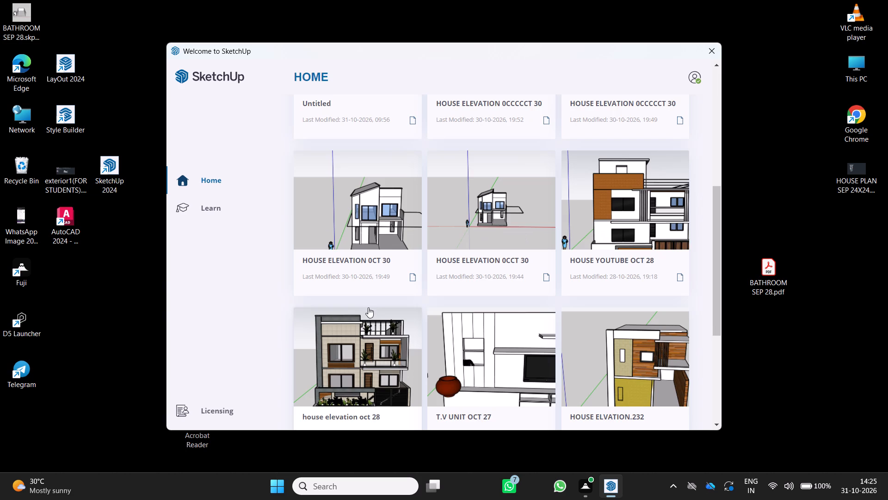
pyautogui.scroll(-5, 368, 307)
pyautogui.scroll(11, 366, 309)
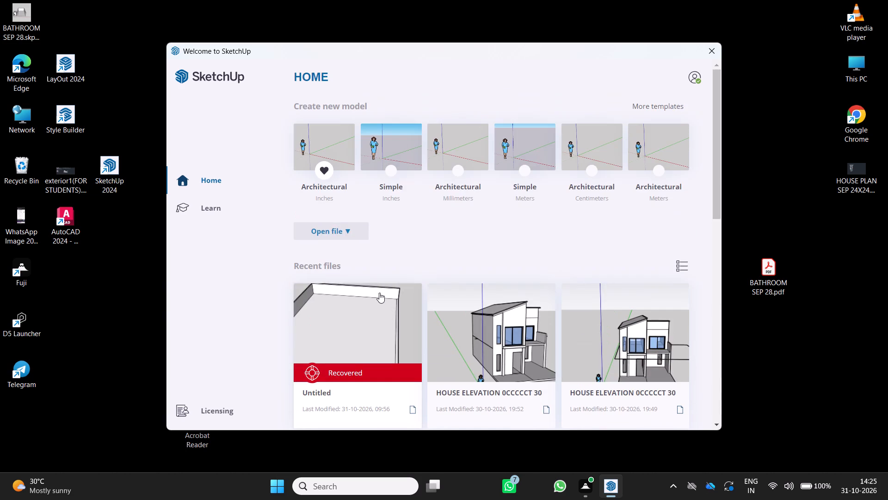
pyautogui.scroll(4, 382, 290)
# Choose to open an existing model file stored on this device.
pyautogui.click(352, 231)
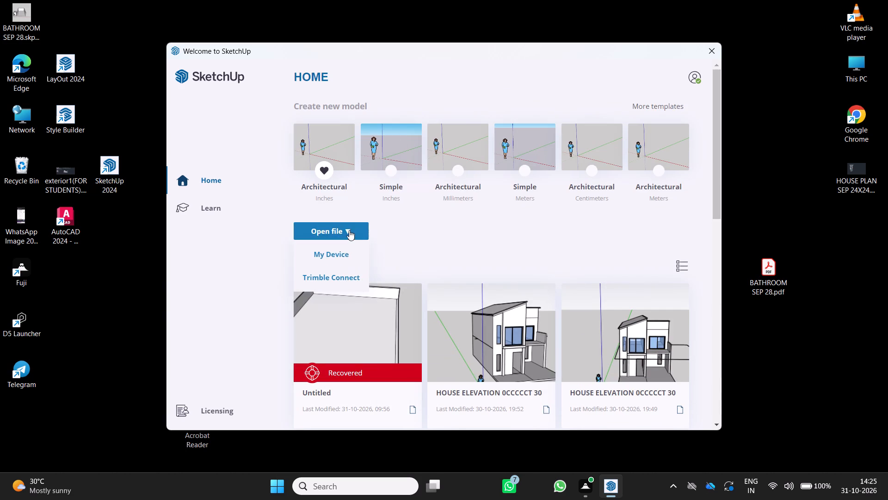
pyautogui.moveTo(334, 263); pyautogui.dragTo(338, 254)
pyautogui.click(339, 242)
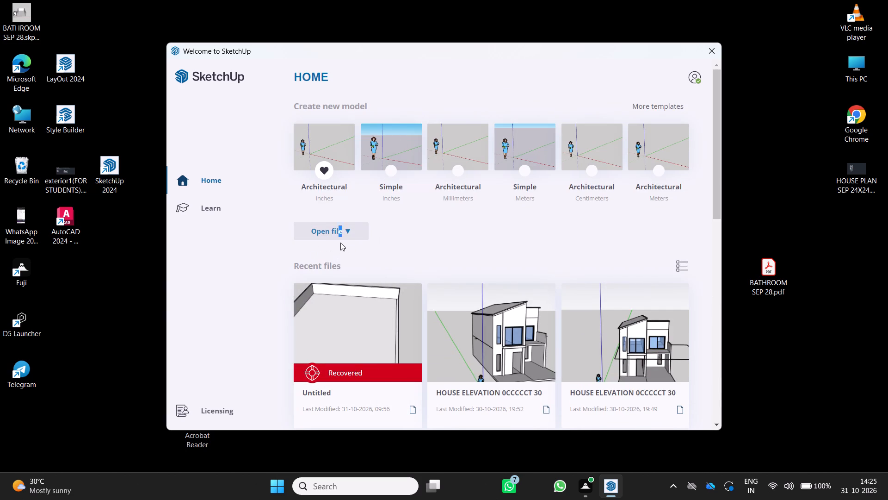
pyautogui.moveTo(341, 231); pyautogui.dragTo(336, 236)
pyautogui.click(345, 233)
pyautogui.click(345, 252)
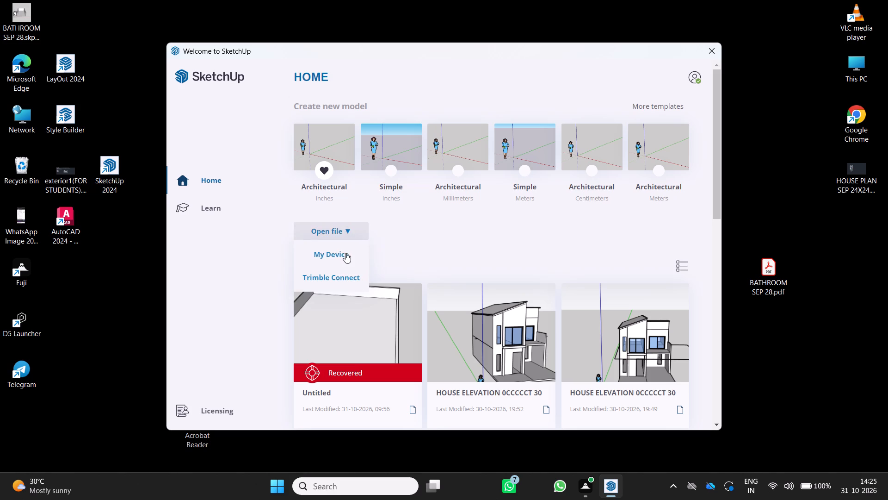
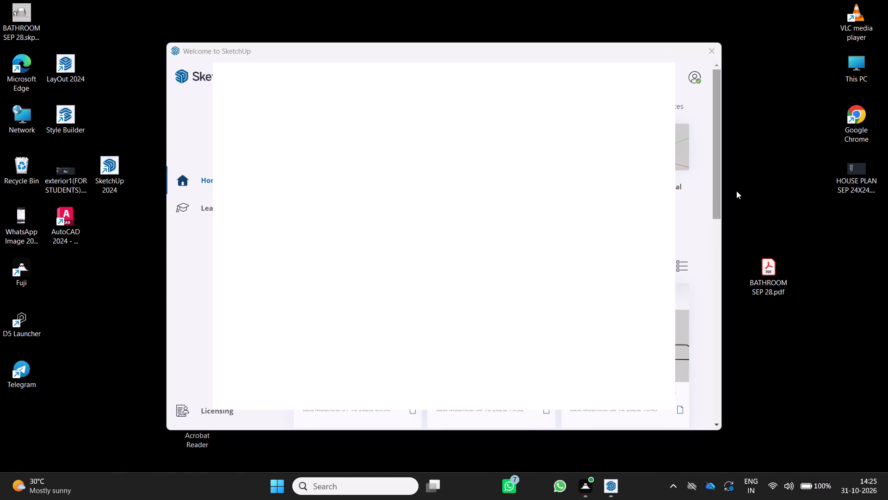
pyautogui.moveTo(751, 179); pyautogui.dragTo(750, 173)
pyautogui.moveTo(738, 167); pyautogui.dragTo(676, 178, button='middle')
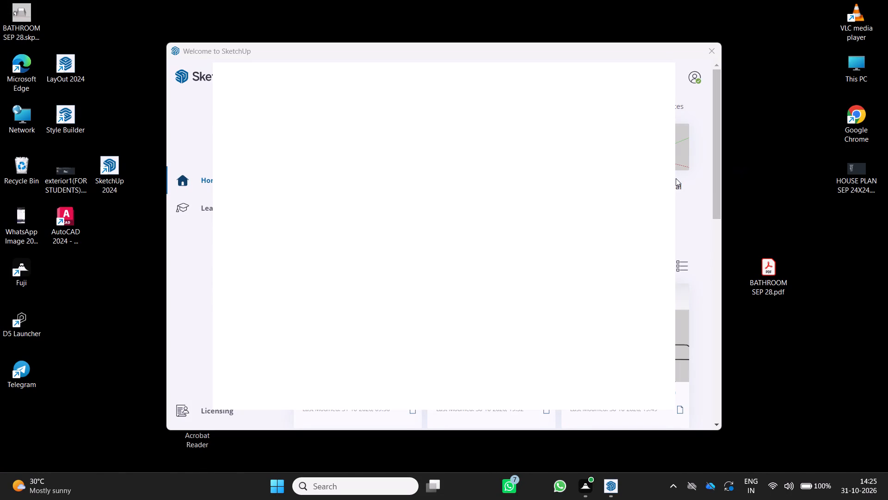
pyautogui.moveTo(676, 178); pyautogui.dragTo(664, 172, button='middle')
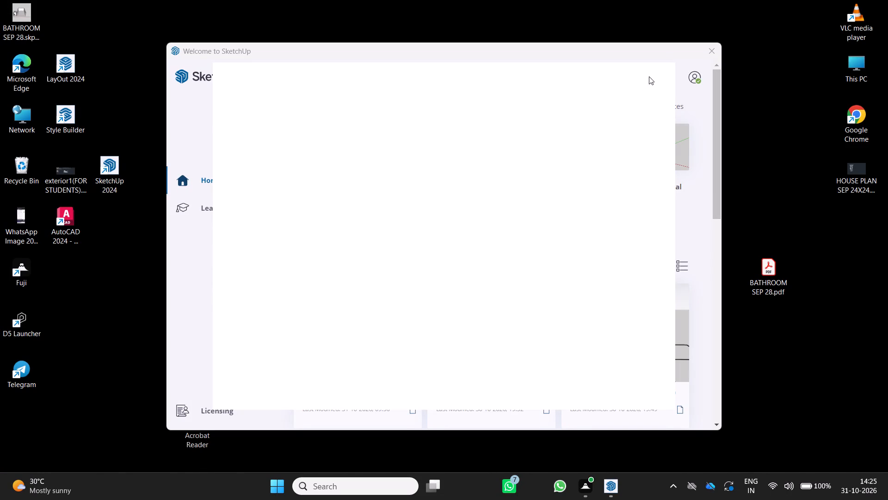
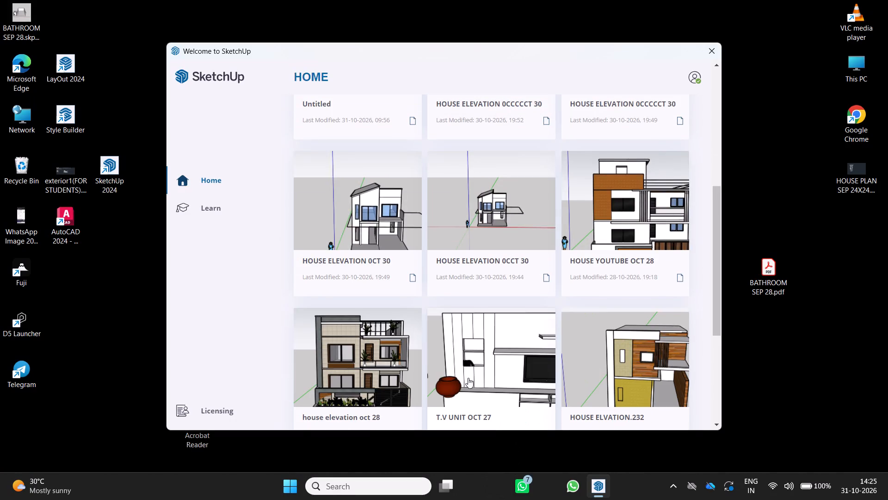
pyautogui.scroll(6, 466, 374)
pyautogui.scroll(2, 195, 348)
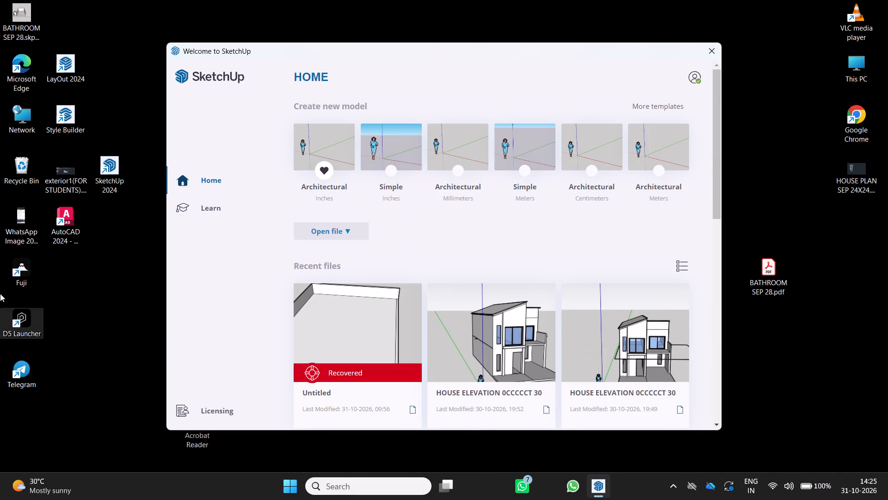
# Launch the Fuji application from its desktop shortcut.
pyautogui.click(22, 266)
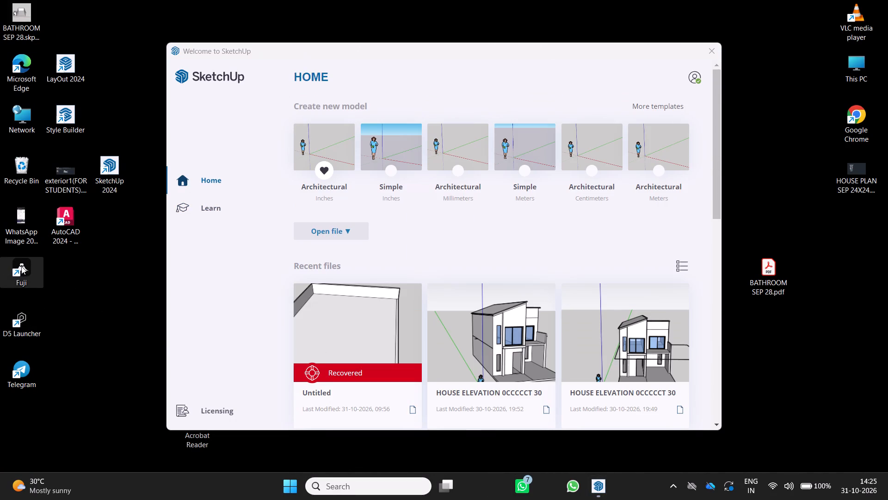
pyautogui.click(24, 269)
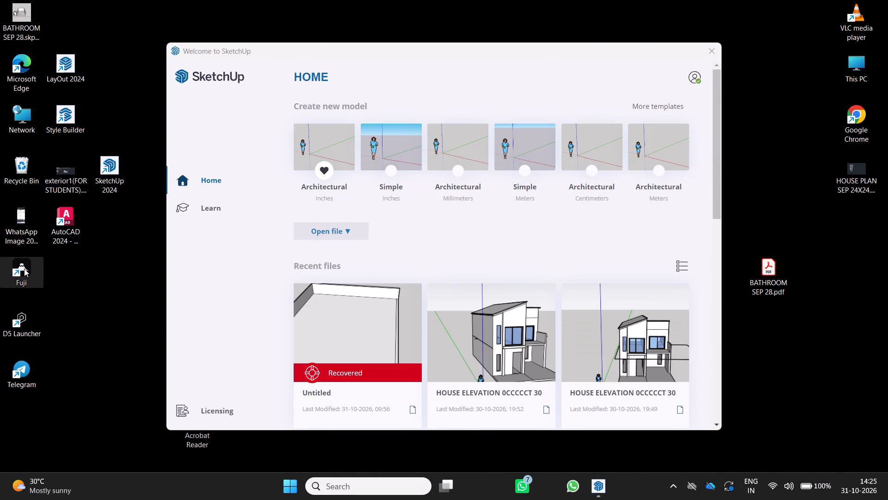
pyautogui.doubleClick(24, 269)
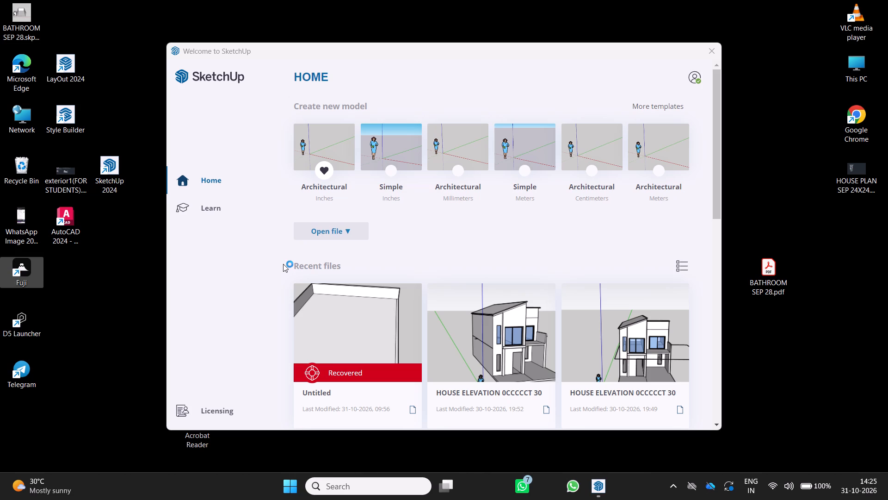
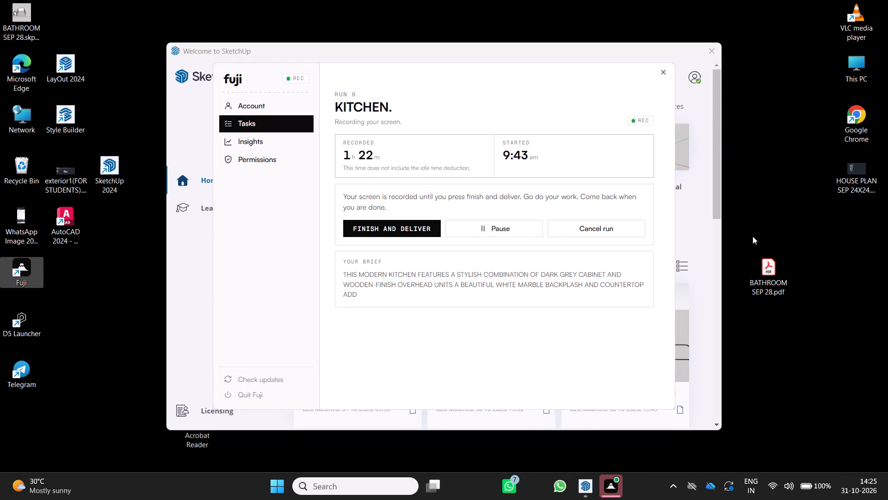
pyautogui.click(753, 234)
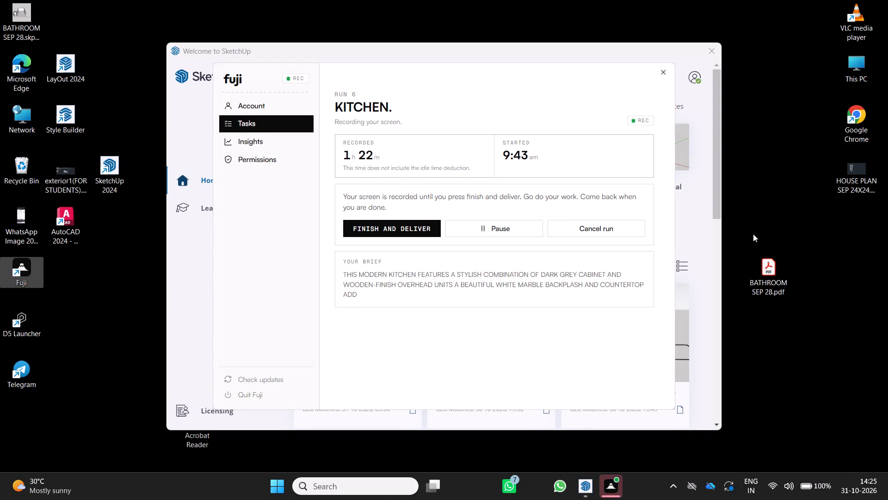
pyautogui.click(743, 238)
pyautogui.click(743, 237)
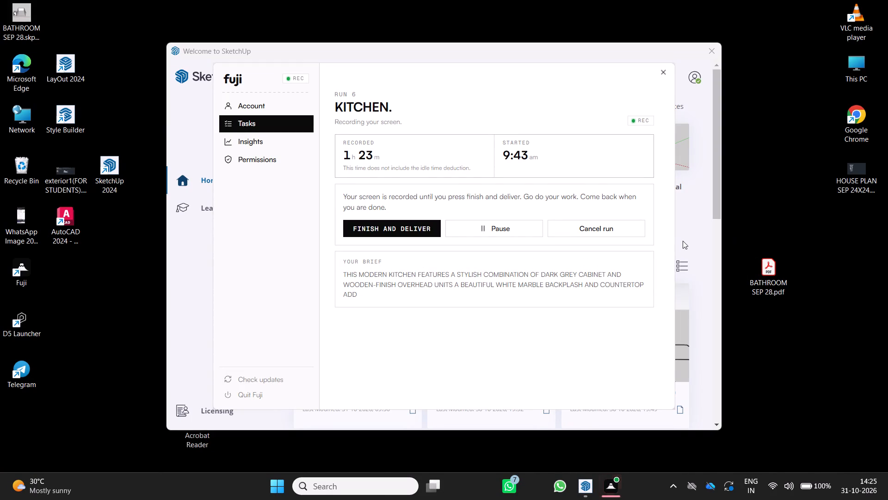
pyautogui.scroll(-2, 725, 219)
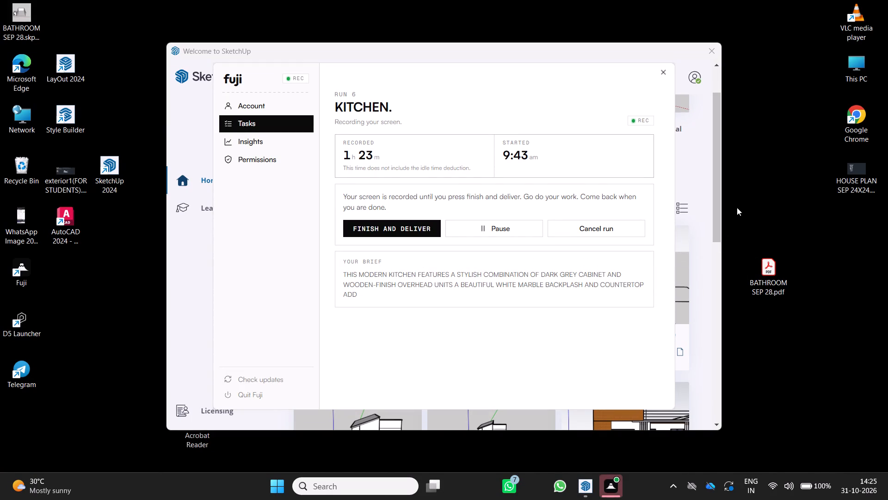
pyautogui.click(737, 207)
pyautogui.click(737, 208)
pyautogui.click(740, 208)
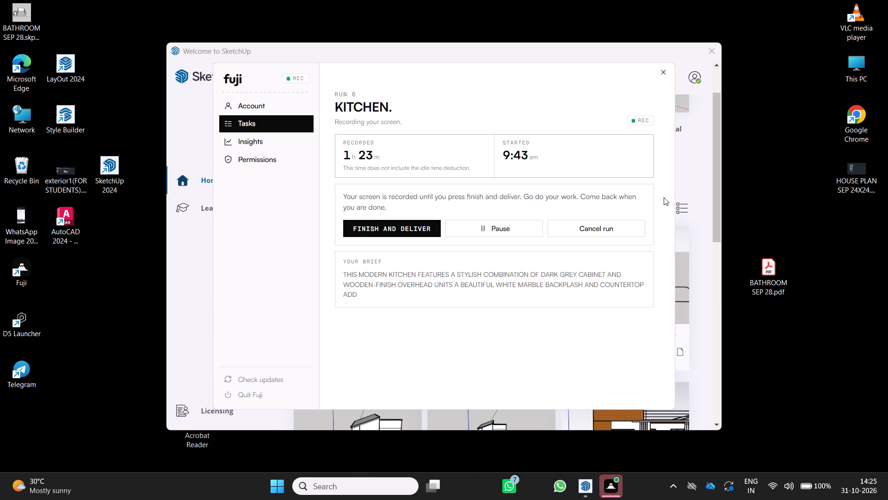
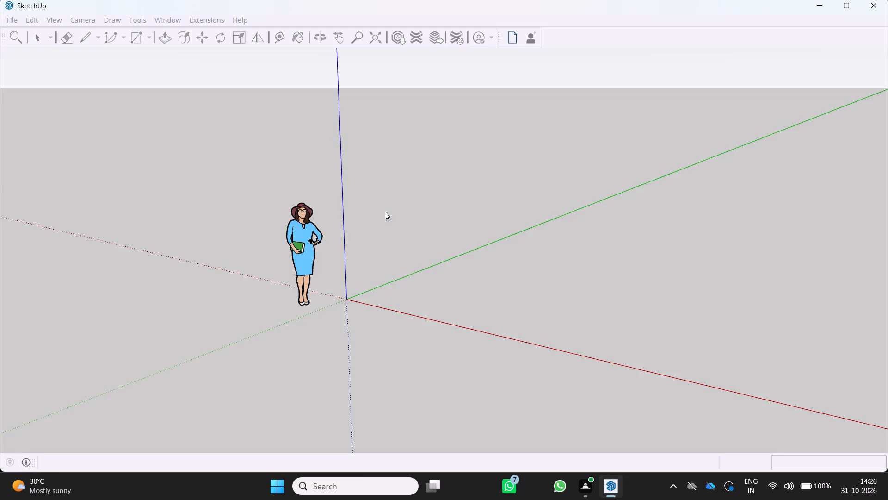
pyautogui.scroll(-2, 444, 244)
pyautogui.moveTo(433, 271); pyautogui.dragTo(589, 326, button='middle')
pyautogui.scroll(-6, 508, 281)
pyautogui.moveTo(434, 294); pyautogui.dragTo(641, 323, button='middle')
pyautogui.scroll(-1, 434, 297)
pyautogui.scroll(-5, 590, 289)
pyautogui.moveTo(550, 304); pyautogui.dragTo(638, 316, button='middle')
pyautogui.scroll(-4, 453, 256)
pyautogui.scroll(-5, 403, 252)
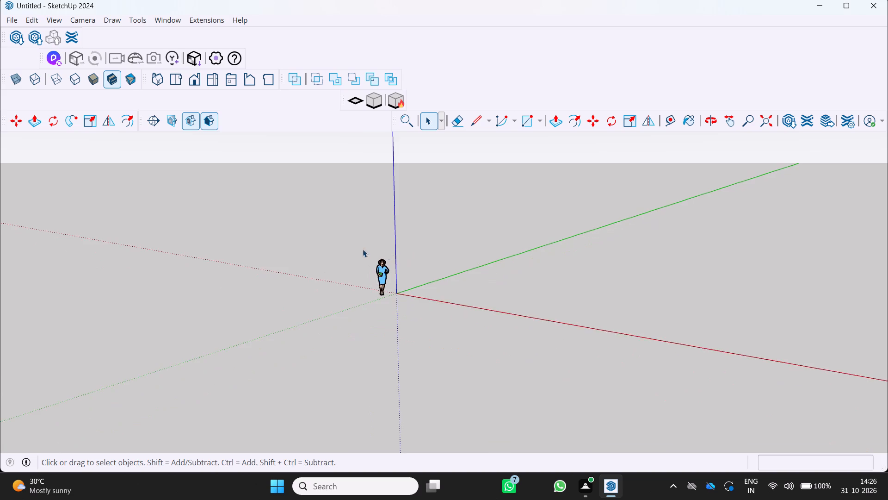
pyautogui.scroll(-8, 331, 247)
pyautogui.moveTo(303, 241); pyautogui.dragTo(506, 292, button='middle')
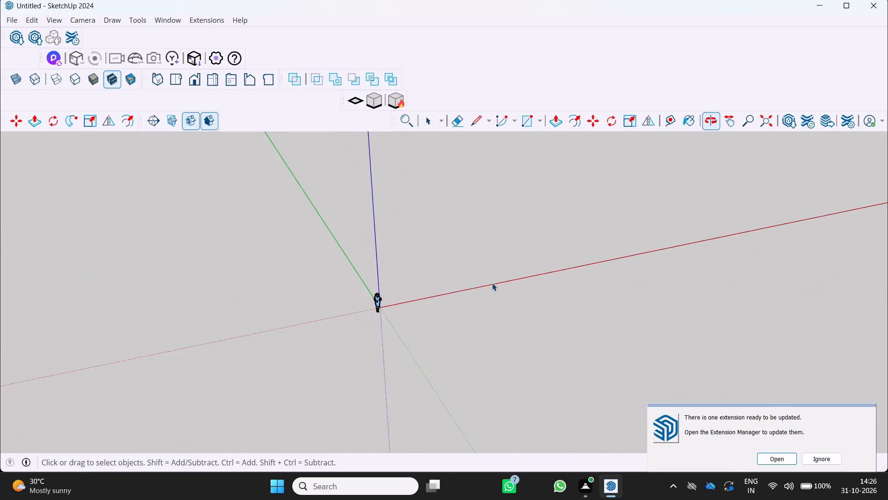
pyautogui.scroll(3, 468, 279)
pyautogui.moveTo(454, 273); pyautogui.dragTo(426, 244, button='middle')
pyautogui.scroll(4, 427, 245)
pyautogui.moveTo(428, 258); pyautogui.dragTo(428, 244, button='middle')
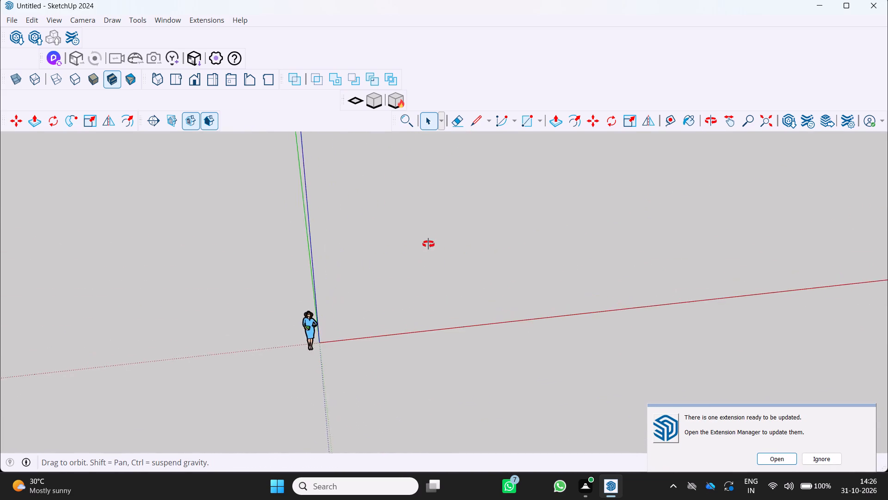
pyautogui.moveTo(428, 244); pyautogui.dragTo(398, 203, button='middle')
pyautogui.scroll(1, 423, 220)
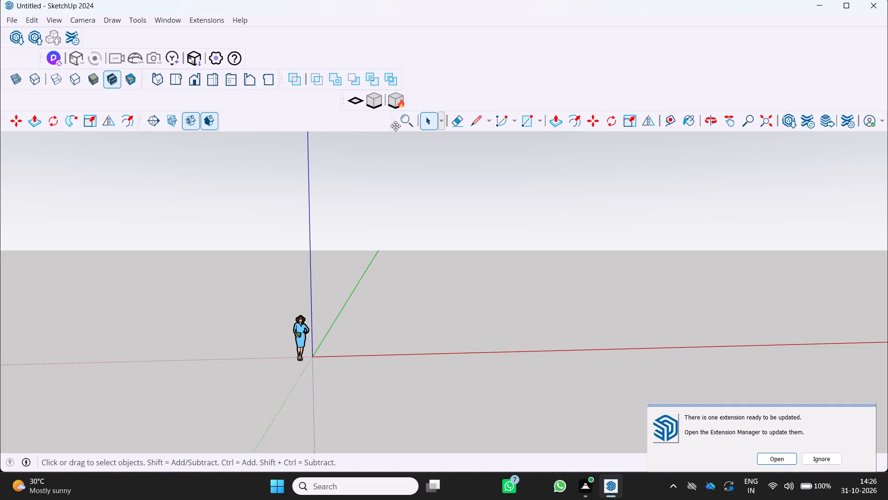
# Move the Getting Started toolbar out of the top rows and dock it vertically along the left edge of the drawing area.
pyautogui.moveTo(396, 124); pyautogui.dragTo(177, 195)
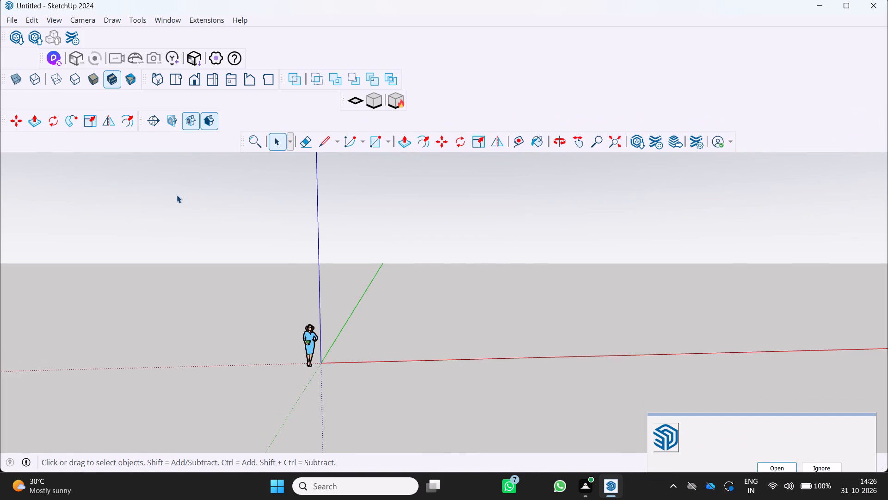
pyautogui.moveTo(177, 195); pyautogui.dragTo(175, 190)
pyautogui.scroll(-2, 191, 159)
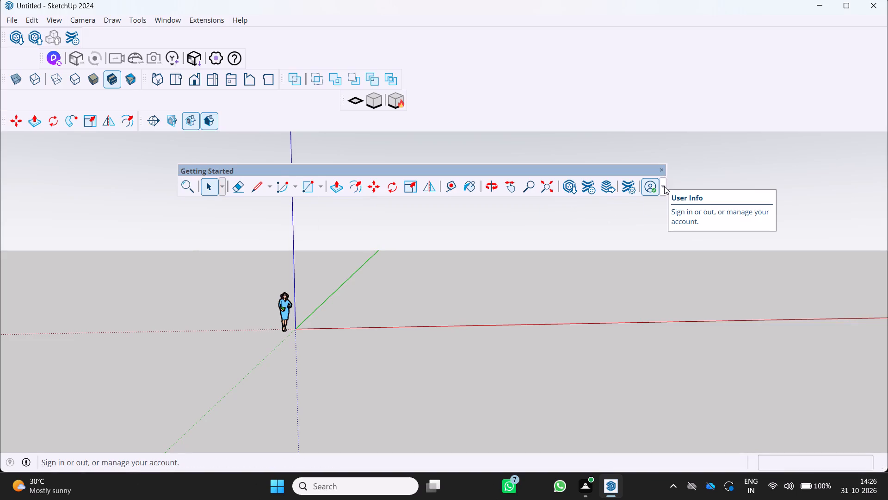
pyautogui.moveTo(664, 187); pyautogui.dragTo(630, 226)
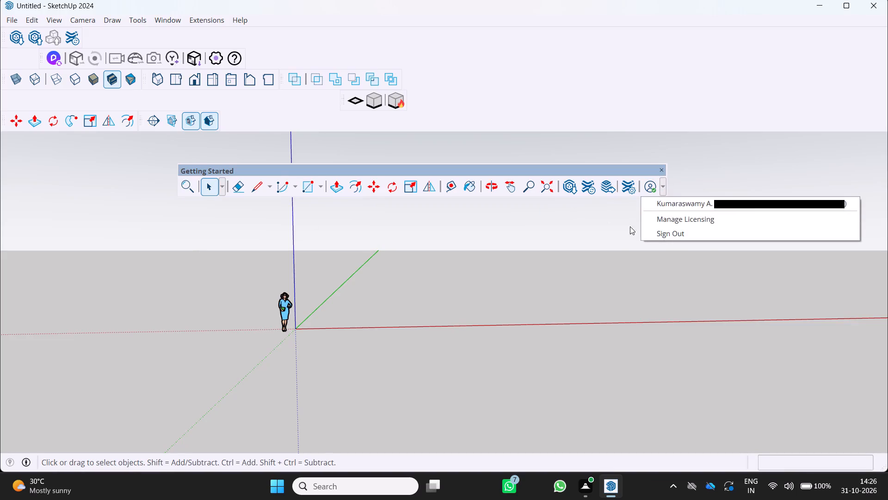
pyautogui.moveTo(630, 226); pyautogui.dragTo(596, 236)
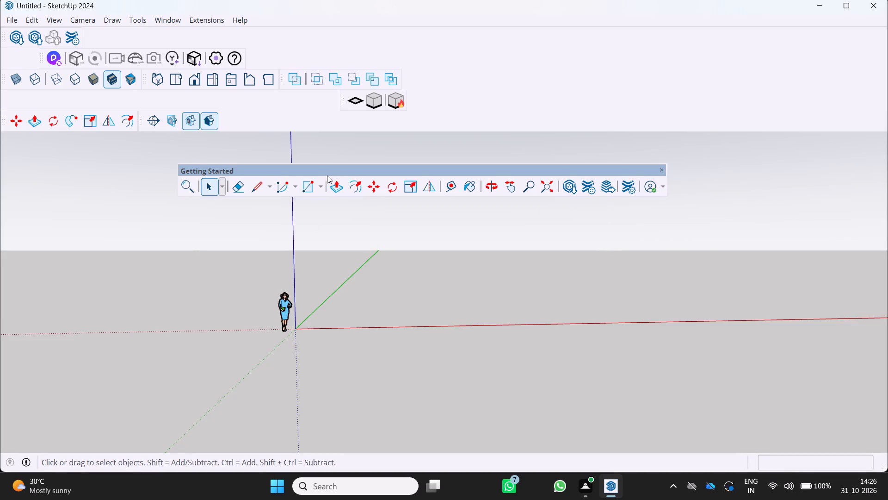
pyautogui.moveTo(326, 171); pyautogui.dragTo(135, 177)
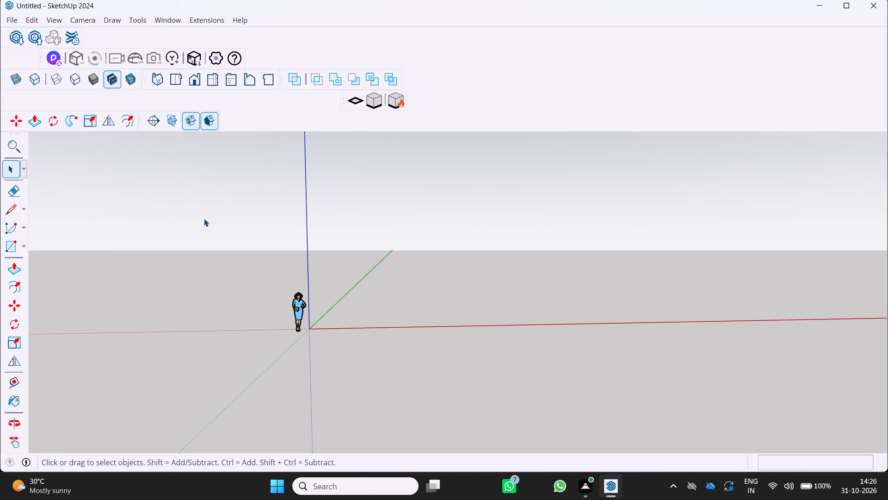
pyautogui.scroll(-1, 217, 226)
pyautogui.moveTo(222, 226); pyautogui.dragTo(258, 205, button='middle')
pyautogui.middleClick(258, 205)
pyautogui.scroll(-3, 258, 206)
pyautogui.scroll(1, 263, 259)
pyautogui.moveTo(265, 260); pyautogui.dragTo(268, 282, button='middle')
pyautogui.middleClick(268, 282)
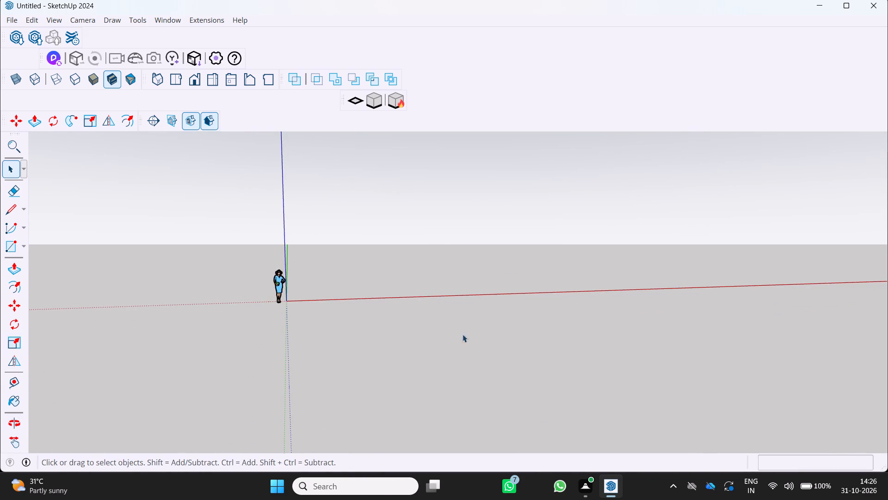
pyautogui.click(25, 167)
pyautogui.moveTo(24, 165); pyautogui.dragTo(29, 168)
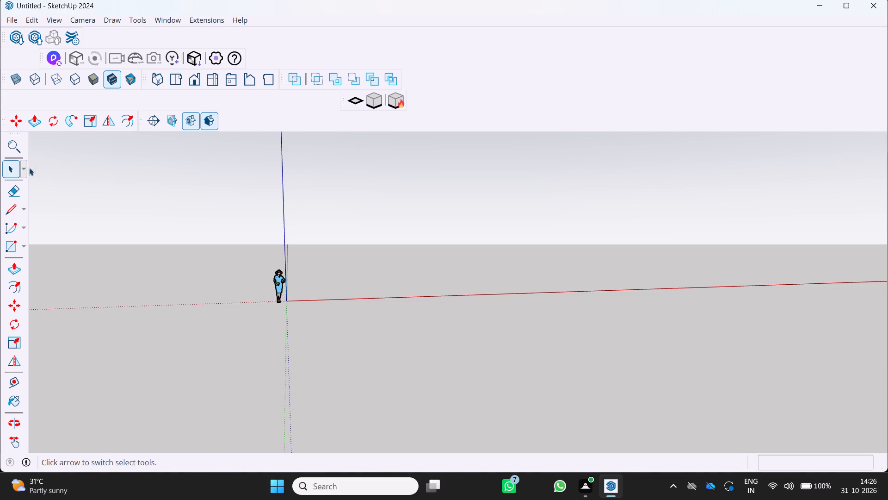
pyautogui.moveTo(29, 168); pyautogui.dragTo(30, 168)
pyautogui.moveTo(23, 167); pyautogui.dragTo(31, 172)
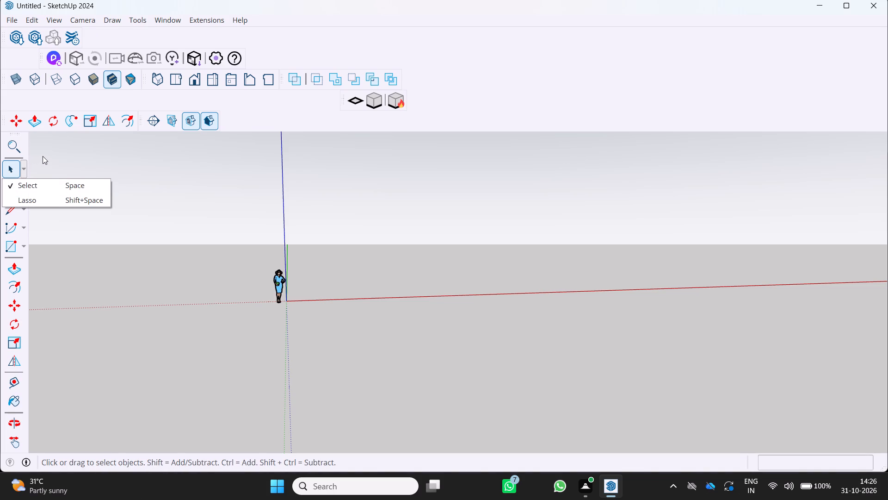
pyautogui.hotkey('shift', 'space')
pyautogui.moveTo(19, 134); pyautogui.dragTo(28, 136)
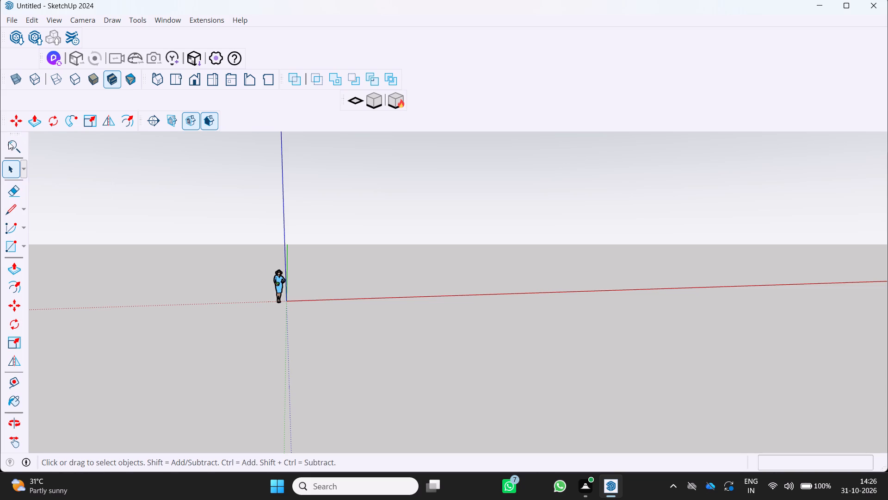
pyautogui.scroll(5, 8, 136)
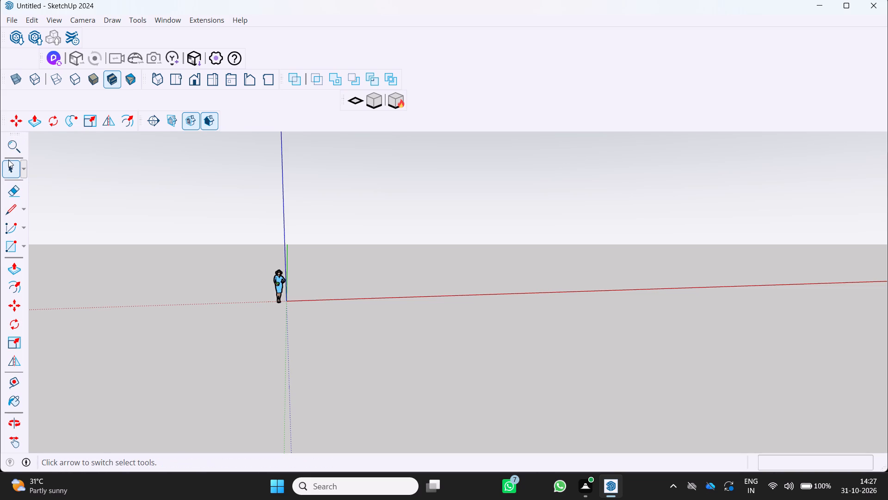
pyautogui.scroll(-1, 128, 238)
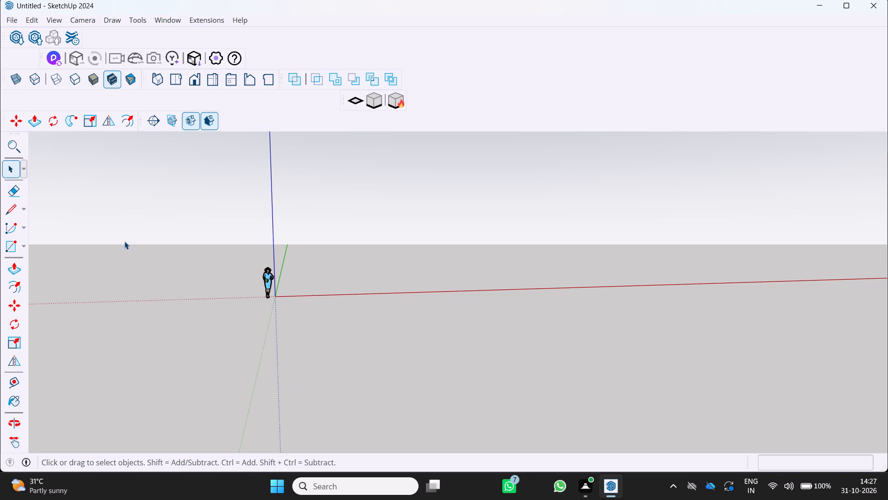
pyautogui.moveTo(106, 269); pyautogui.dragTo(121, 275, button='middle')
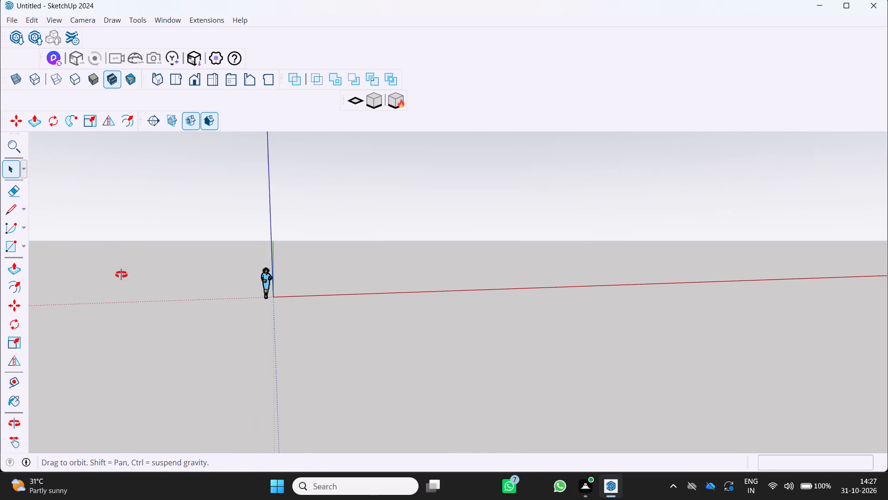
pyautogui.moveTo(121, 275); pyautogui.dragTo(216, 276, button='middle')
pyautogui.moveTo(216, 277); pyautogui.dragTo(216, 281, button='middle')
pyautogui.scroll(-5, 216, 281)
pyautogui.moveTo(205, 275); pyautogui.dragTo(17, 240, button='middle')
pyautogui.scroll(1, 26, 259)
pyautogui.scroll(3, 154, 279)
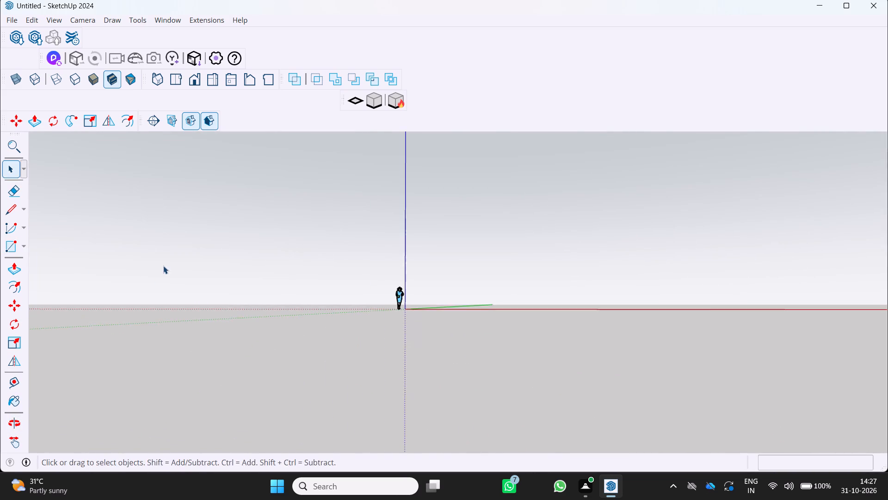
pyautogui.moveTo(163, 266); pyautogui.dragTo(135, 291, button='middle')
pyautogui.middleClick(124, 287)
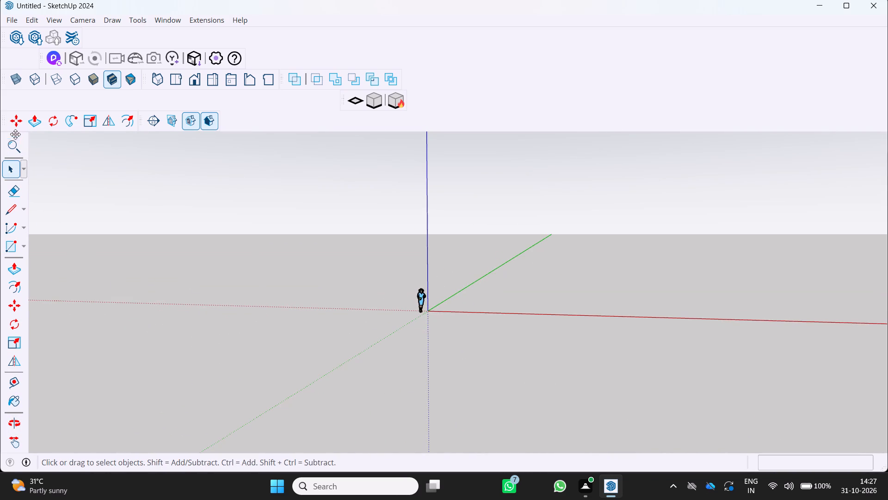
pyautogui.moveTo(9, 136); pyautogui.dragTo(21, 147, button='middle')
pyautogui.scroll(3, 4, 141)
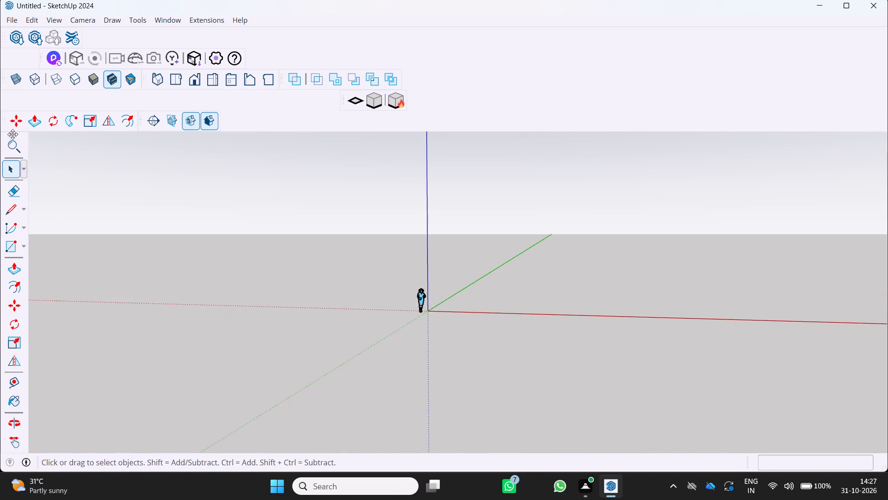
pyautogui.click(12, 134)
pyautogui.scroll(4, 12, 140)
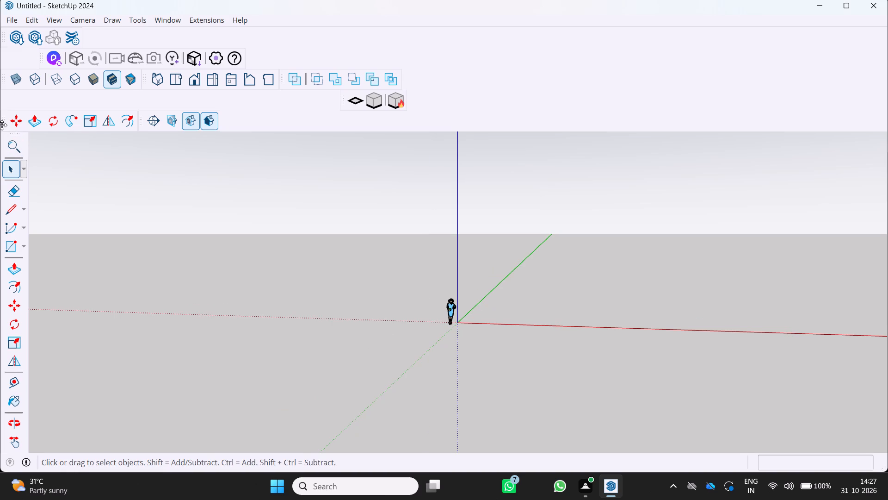
# Shift the Edit toolbar, which starts with the Move tool, slightly inward along its row.
pyautogui.moveTo(2, 125); pyautogui.dragTo(30, 118)
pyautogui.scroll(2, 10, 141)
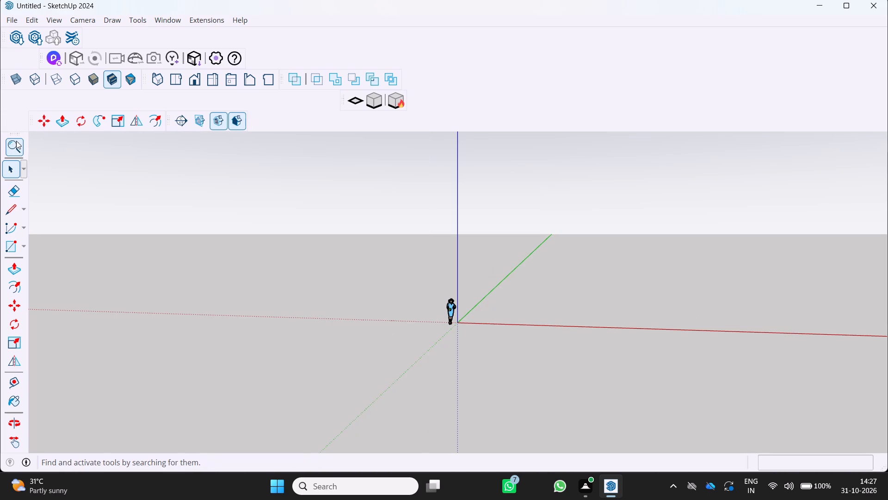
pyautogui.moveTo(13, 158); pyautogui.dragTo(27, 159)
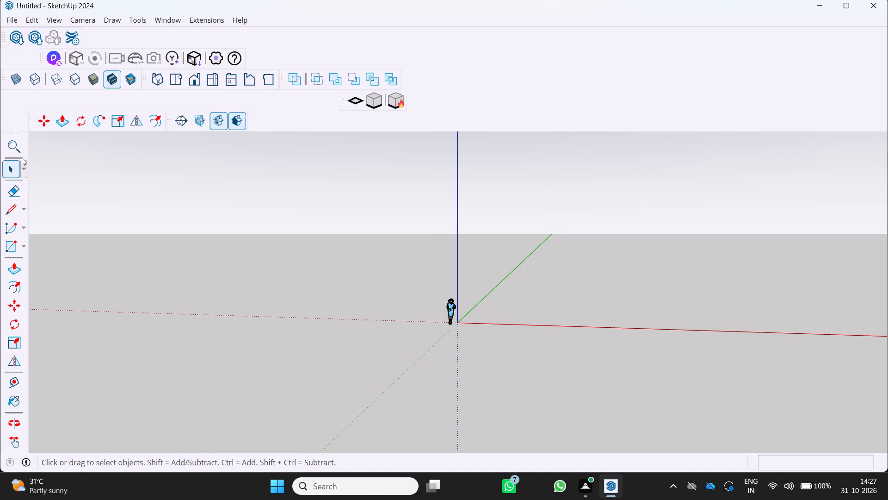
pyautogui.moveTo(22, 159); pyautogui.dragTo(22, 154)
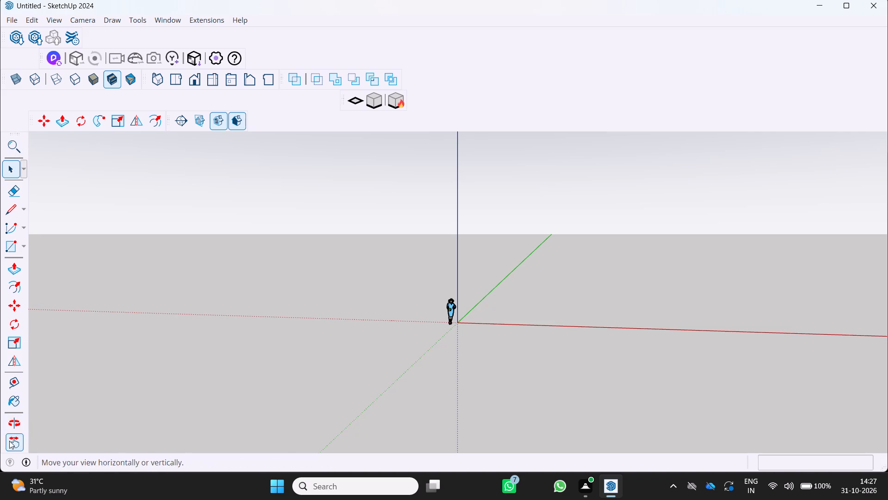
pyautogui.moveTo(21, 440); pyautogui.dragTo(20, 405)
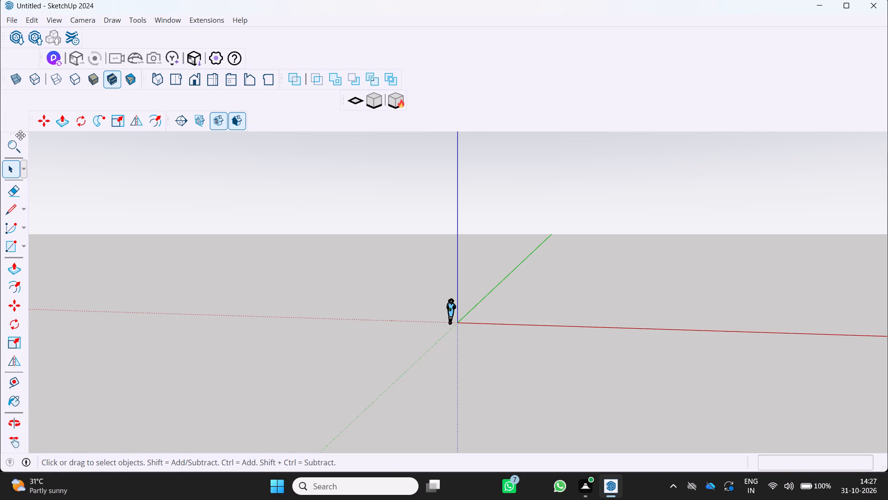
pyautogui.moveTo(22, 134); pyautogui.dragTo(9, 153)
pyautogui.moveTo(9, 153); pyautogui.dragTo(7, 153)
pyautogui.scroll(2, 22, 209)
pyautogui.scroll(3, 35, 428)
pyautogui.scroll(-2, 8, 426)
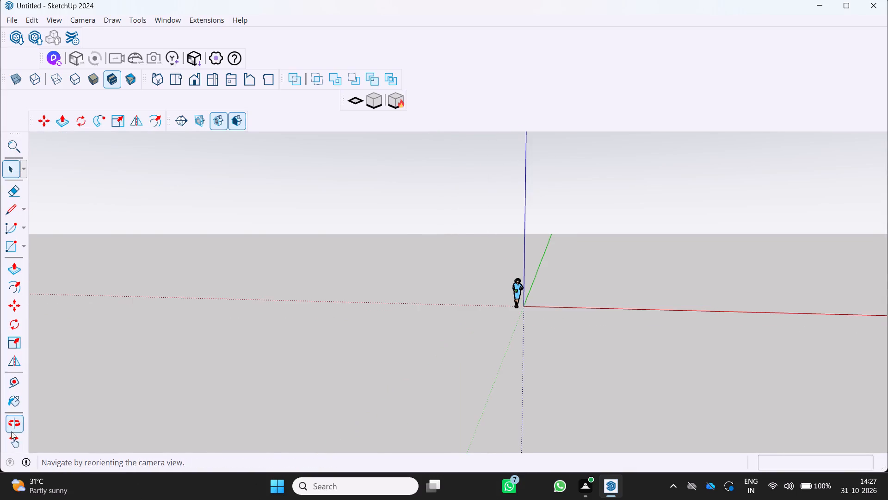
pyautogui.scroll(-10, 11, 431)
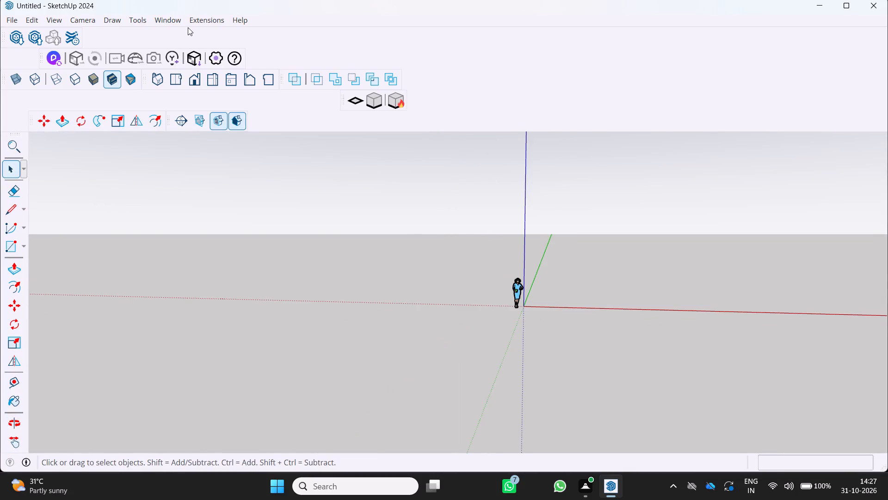
# Close the SketchUp window with the empty untitled model.
pyautogui.click(236, 21)
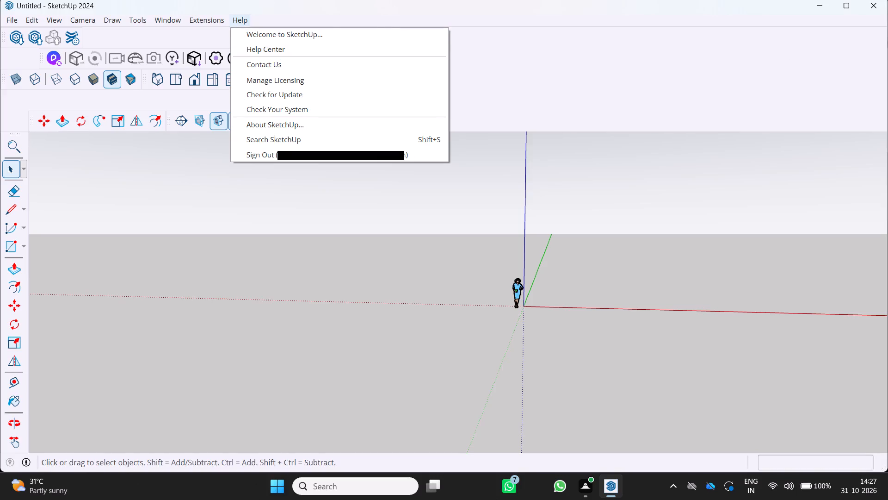
pyautogui.click(869, 0)
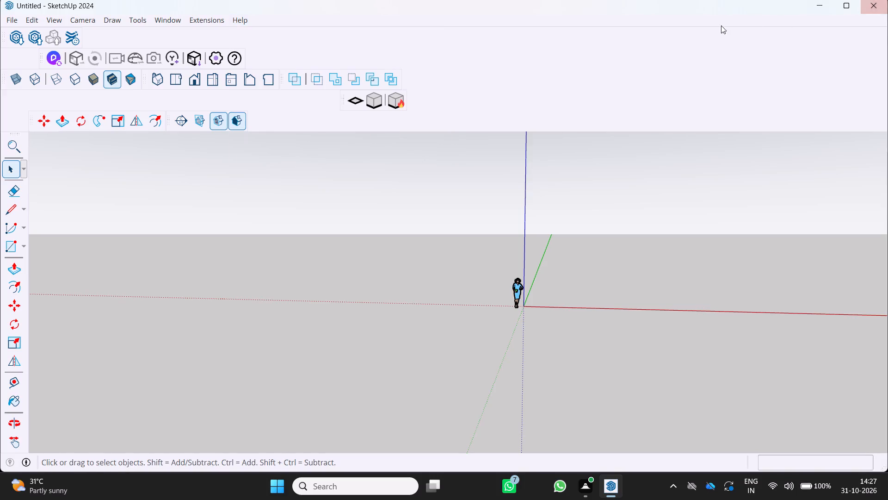
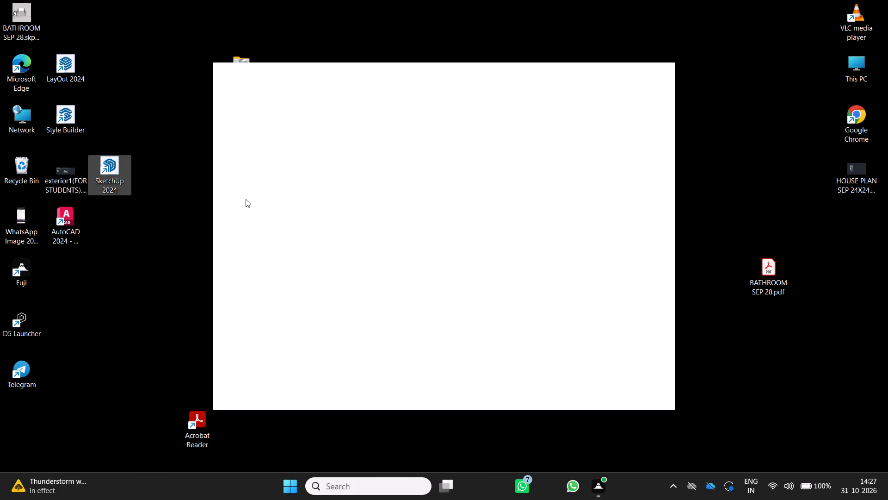
# Launch SketchUp 2024 from the desktop to bring up its welcome window.
pyautogui.doubleClick(112, 163)
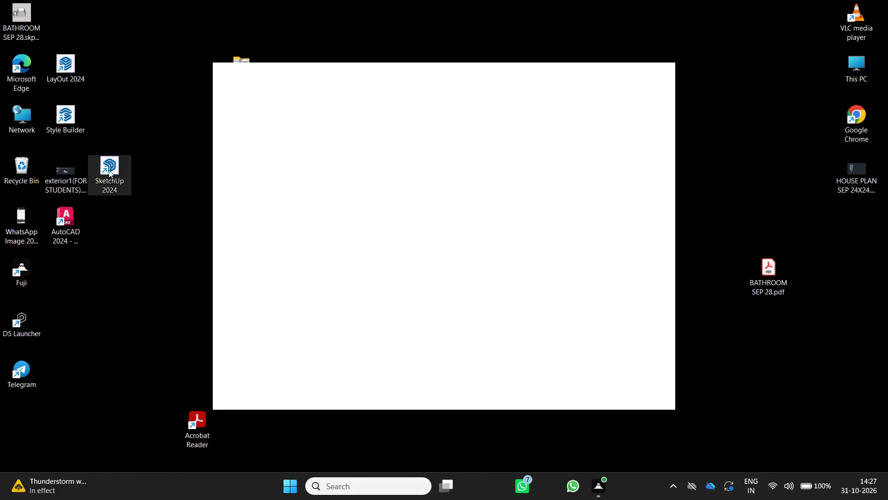
pyautogui.doubleClick(112, 173)
pyautogui.doubleClick(108, 170)
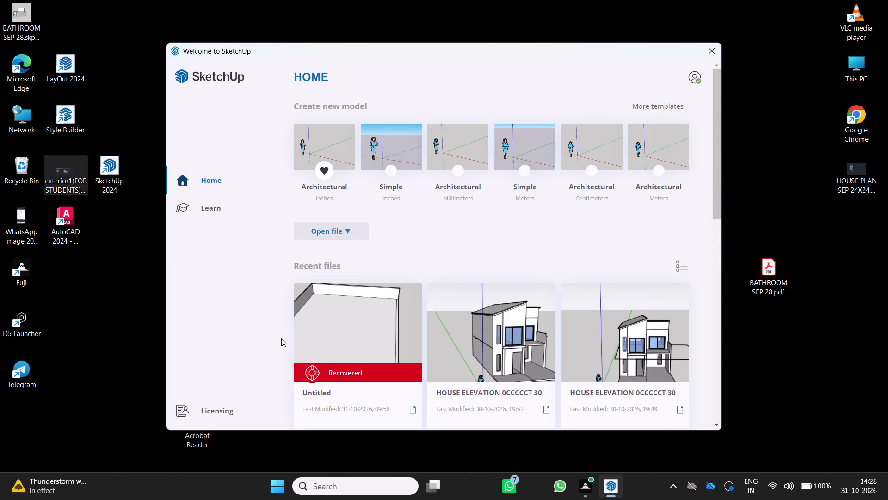
# Look through the recent files in the SketchUp welcome window for the model to continue with.
pyautogui.scroll(-10, 439, 357)
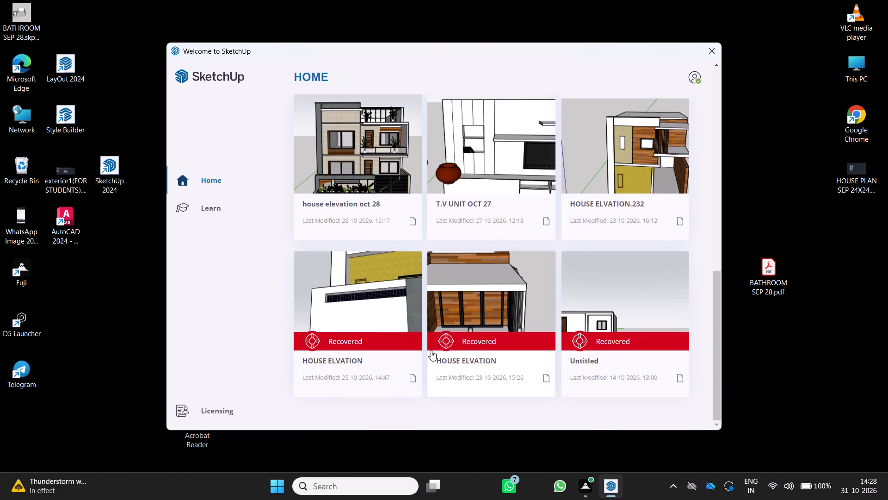
pyautogui.scroll(3, 431, 350)
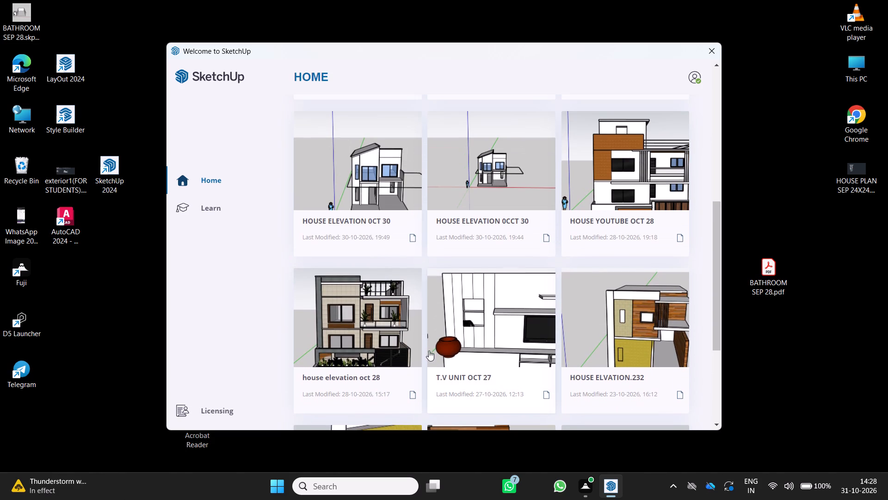
pyautogui.scroll(4, 447, 337)
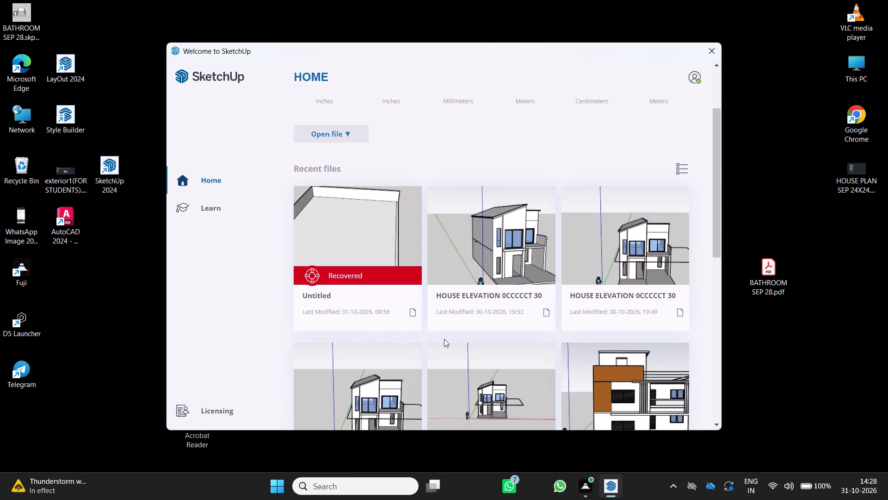
pyautogui.scroll(4, 442, 339)
pyautogui.scroll(3, 401, 293)
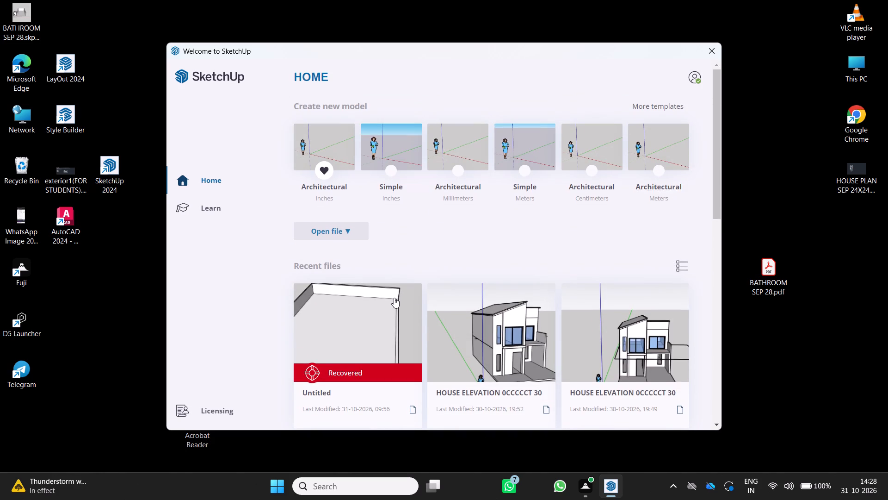
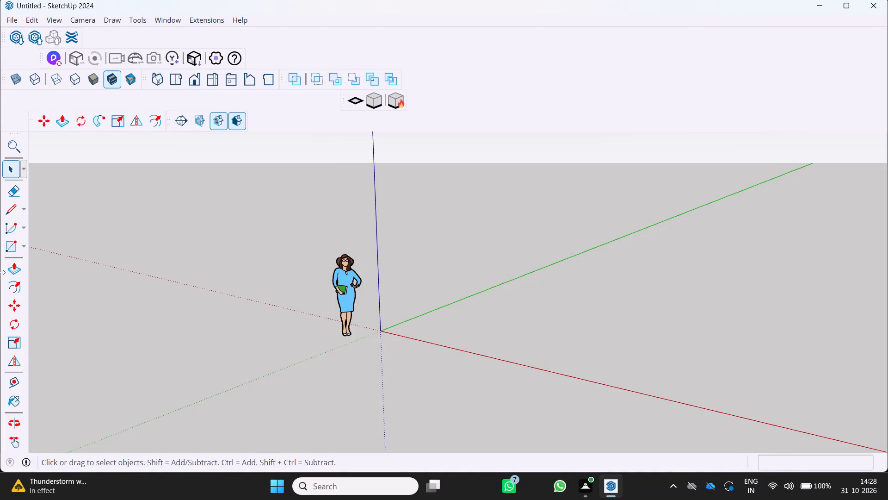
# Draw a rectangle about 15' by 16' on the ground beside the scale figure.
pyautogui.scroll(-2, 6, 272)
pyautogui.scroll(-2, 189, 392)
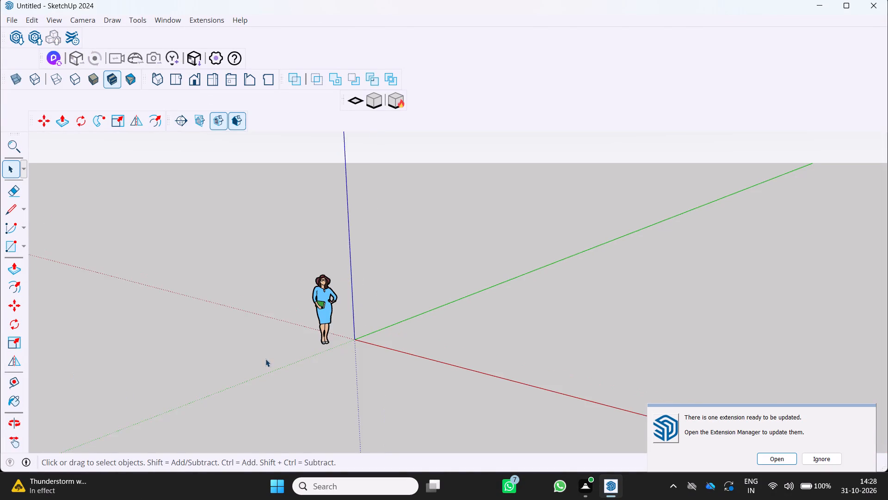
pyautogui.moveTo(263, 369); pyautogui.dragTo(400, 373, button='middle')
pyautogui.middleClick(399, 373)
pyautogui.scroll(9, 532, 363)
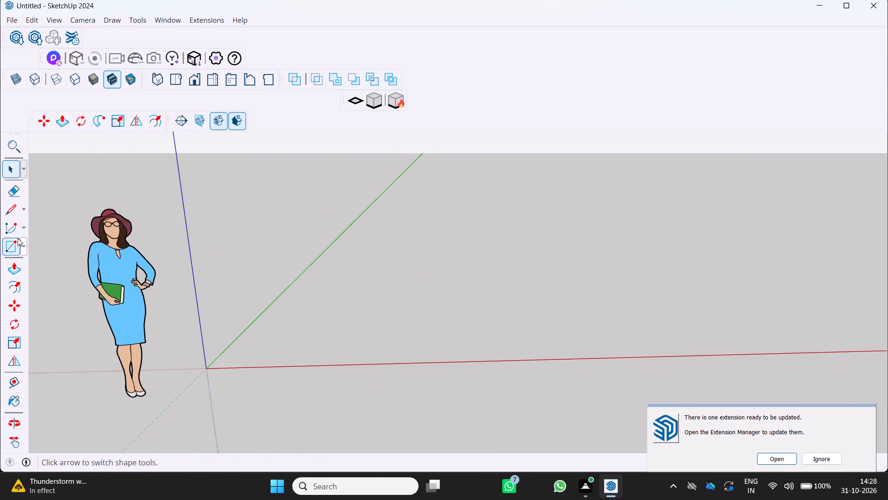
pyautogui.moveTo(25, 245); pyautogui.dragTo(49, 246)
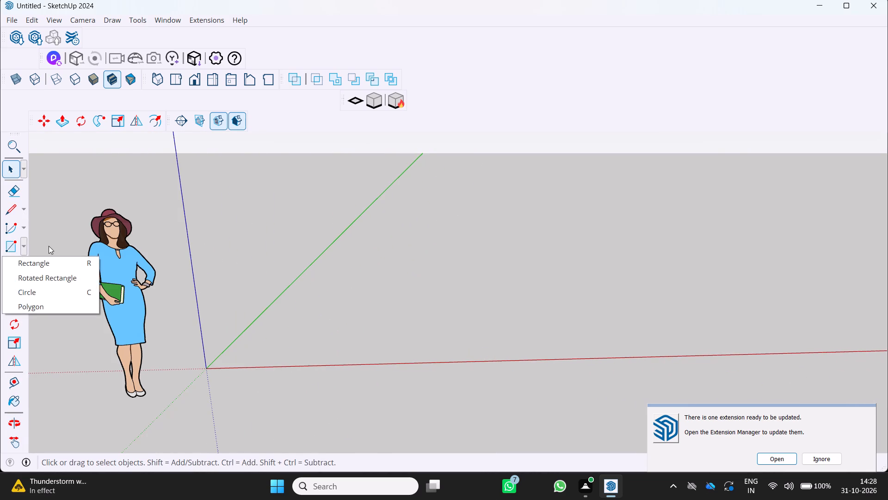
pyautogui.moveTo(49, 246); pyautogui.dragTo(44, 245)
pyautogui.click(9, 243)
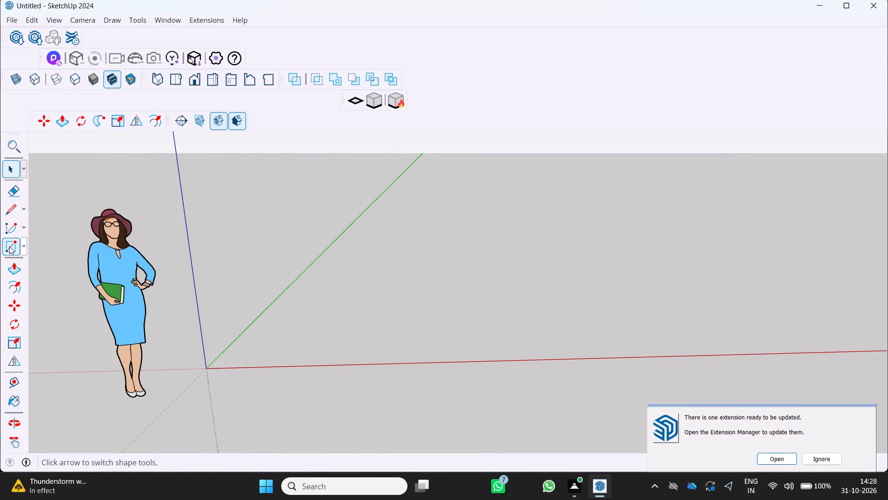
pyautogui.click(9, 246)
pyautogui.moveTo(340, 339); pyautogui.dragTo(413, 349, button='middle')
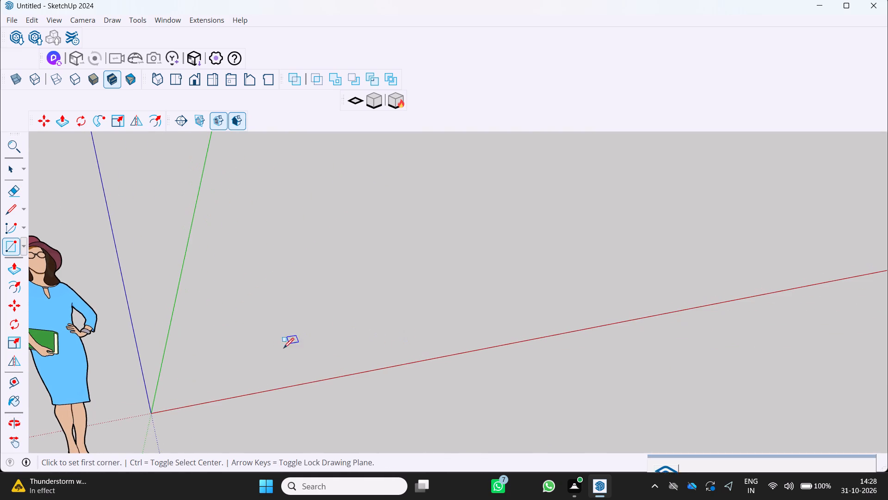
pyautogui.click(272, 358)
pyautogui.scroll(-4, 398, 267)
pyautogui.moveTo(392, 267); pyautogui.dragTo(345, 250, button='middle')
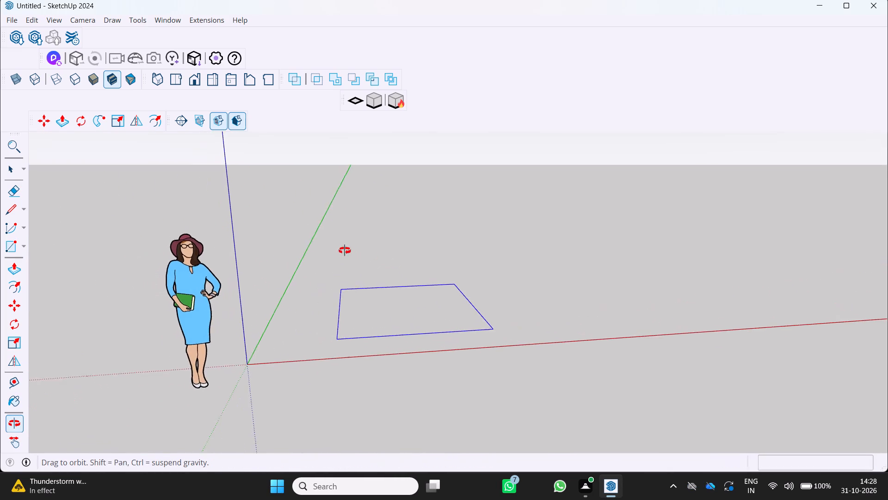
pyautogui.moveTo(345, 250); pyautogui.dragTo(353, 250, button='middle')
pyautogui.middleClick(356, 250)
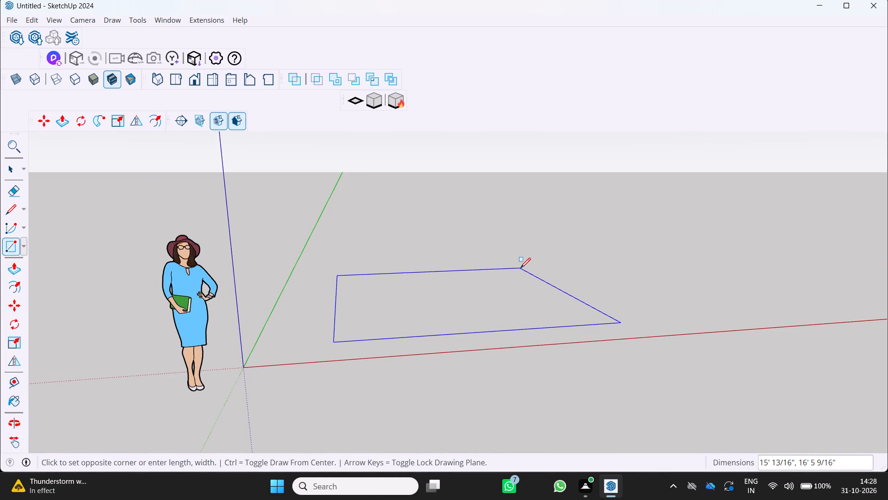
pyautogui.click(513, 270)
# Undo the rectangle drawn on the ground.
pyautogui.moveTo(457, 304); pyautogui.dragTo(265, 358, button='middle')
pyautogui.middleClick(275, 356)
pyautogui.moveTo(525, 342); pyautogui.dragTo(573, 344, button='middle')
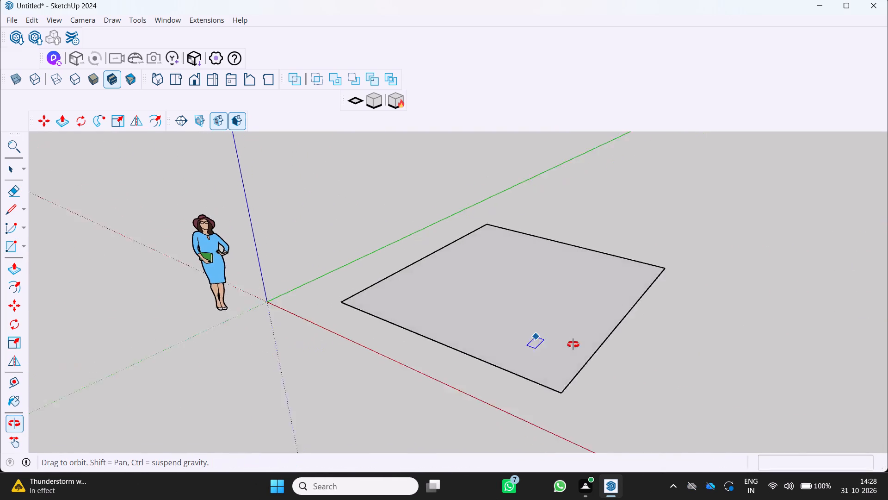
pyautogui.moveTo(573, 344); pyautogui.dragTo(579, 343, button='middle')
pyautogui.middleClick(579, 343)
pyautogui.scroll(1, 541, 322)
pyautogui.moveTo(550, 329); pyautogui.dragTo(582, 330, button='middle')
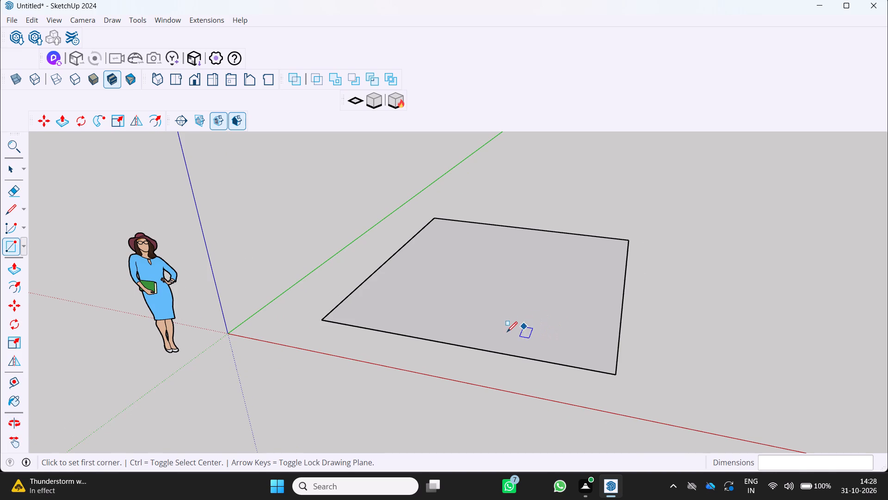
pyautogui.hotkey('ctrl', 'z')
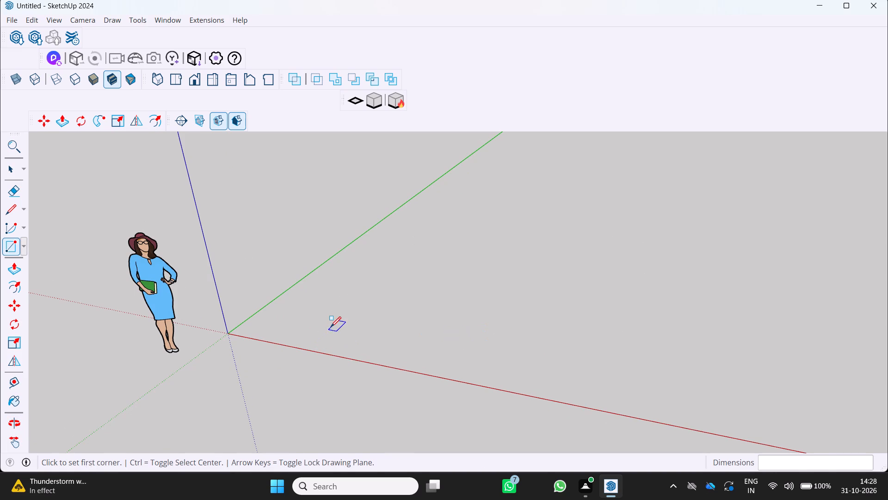
# Draw a new floor rectangle on the ground plane, between the red and green axes near the scale figure.
pyautogui.moveTo(331, 327); pyautogui.dragTo(335, 325)
pyautogui.moveTo(619, 272); pyautogui.dragTo(603, 280)
# Push/Pull the floor rectangle up about 5 inches to make a thin slab.
pyautogui.moveTo(523, 317); pyautogui.dragTo(552, 293, button='middle')
pyautogui.press('p')
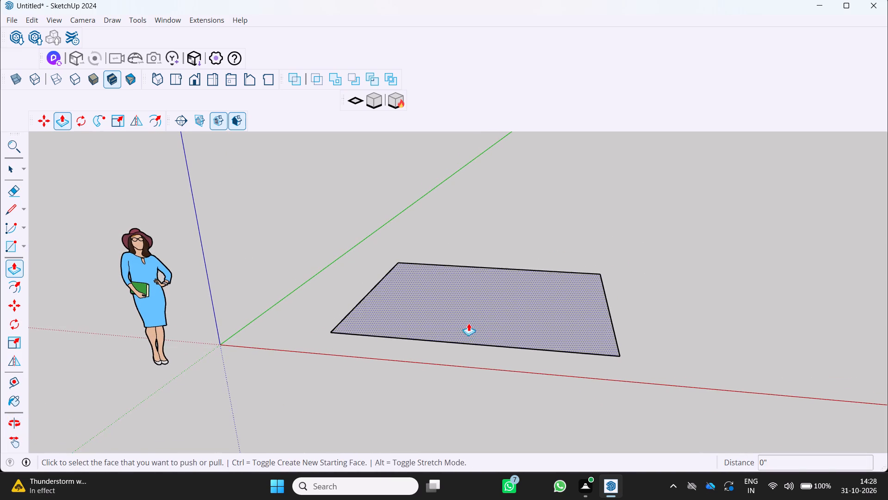
pyautogui.moveTo(469, 323); pyautogui.dragTo(487, 315)
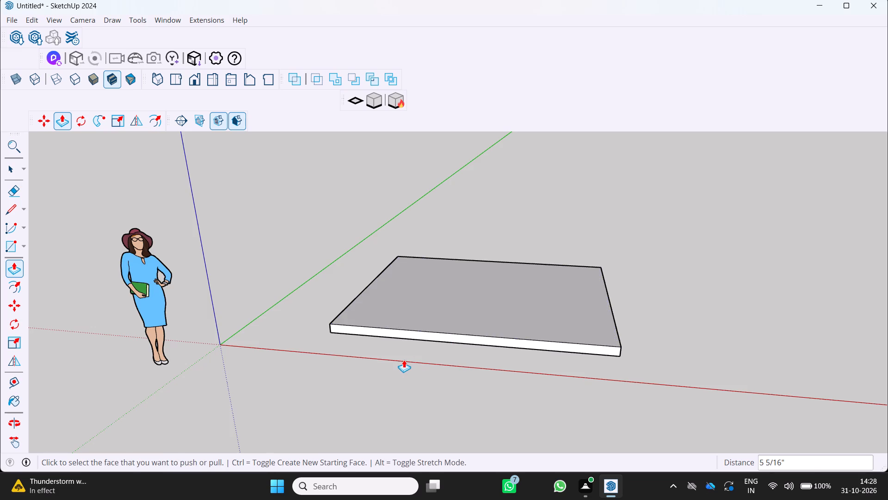
pyautogui.scroll(-1, 404, 360)
pyautogui.press('space')
pyautogui.moveTo(436, 352); pyautogui.dragTo(453, 357, button='middle')
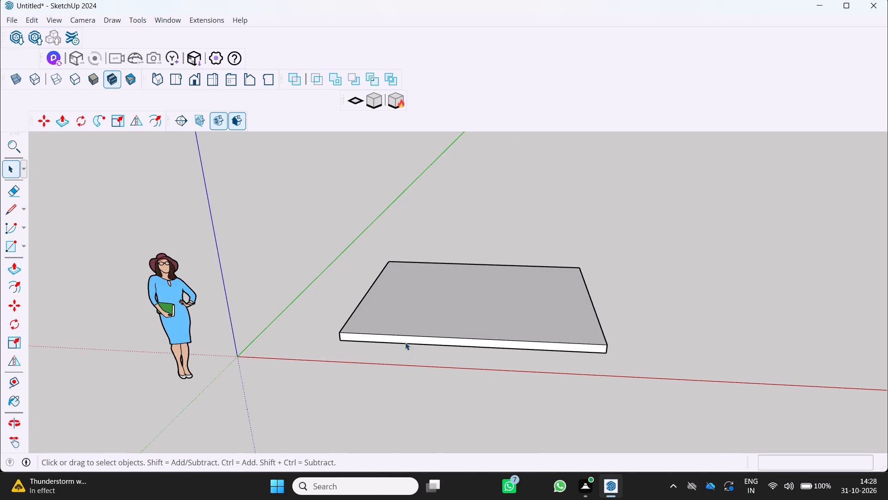
# Offset the slab's top face outline inward to form a narrow border for the walls.
pyautogui.moveTo(385, 324); pyautogui.dragTo(374, 340, button='middle')
pyautogui.middleClick(374, 340)
pyautogui.press('f')
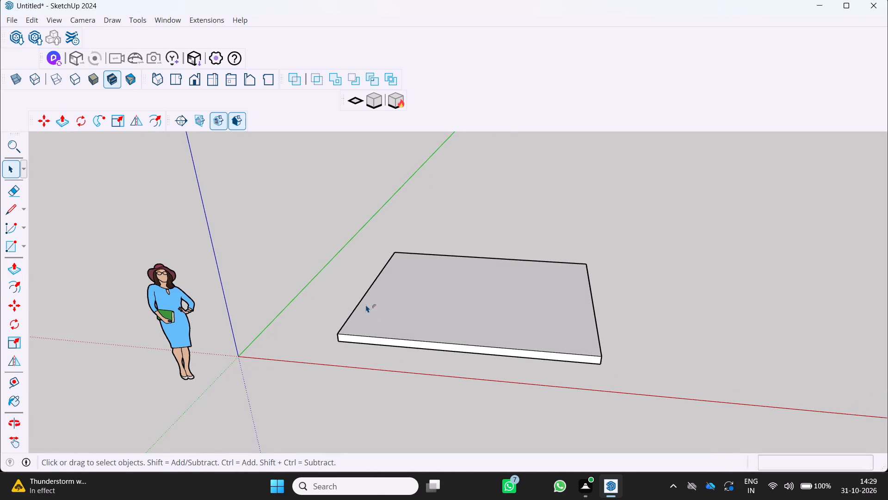
pyautogui.click(370, 302)
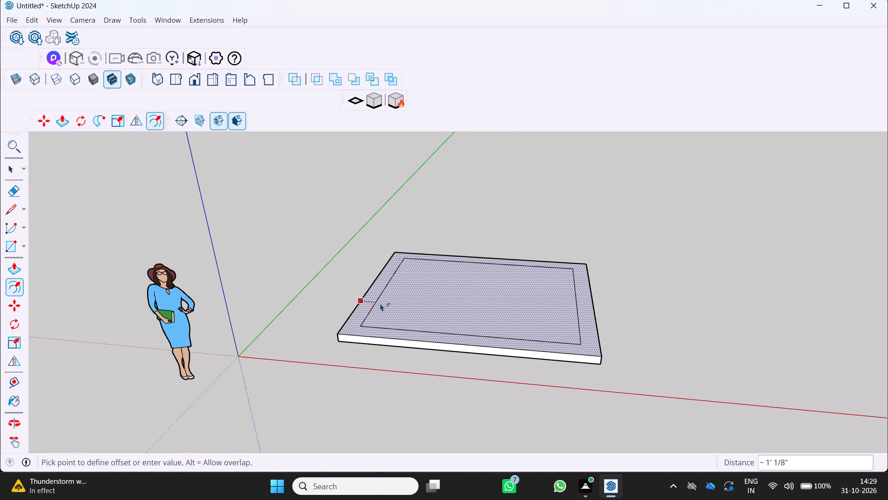
pyautogui.moveTo(353, 315); pyautogui.dragTo(346, 351, button='middle')
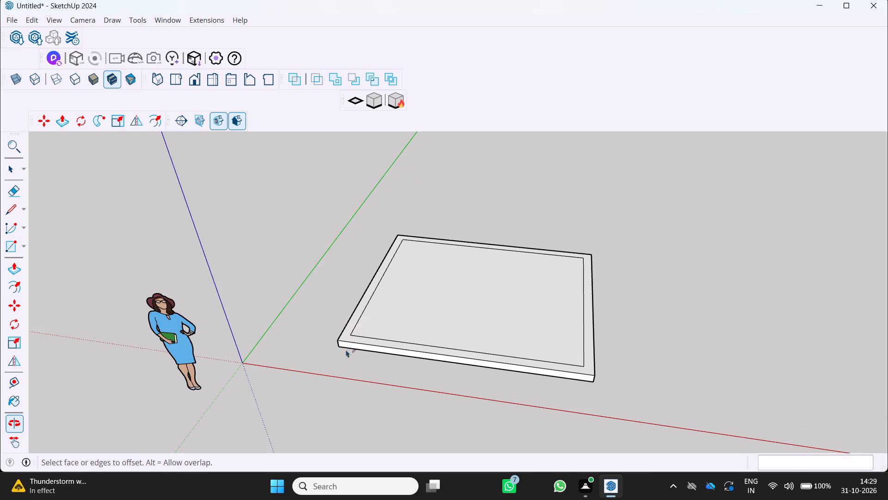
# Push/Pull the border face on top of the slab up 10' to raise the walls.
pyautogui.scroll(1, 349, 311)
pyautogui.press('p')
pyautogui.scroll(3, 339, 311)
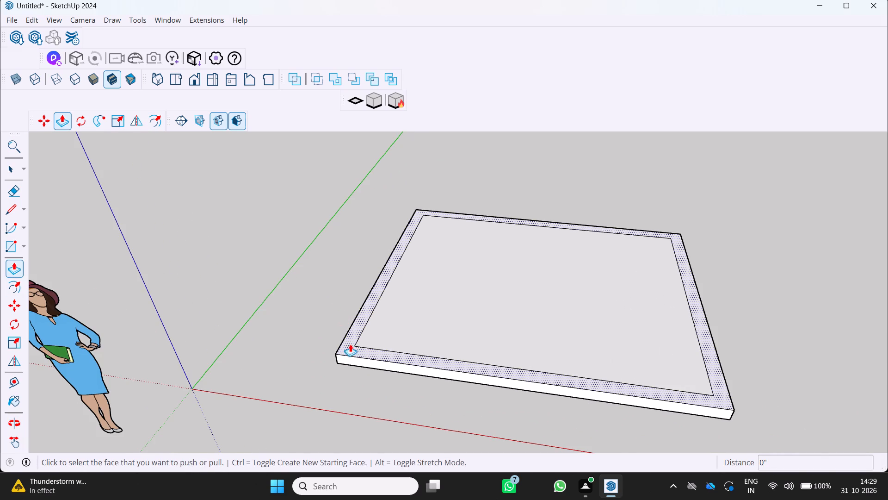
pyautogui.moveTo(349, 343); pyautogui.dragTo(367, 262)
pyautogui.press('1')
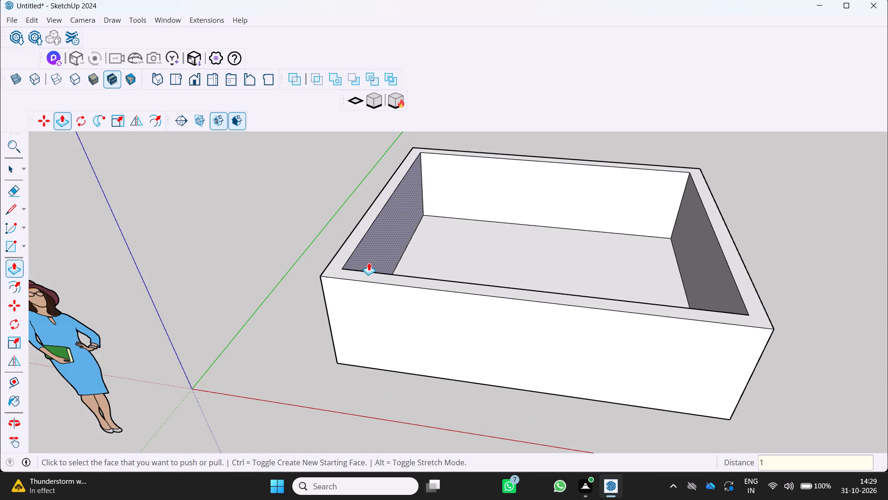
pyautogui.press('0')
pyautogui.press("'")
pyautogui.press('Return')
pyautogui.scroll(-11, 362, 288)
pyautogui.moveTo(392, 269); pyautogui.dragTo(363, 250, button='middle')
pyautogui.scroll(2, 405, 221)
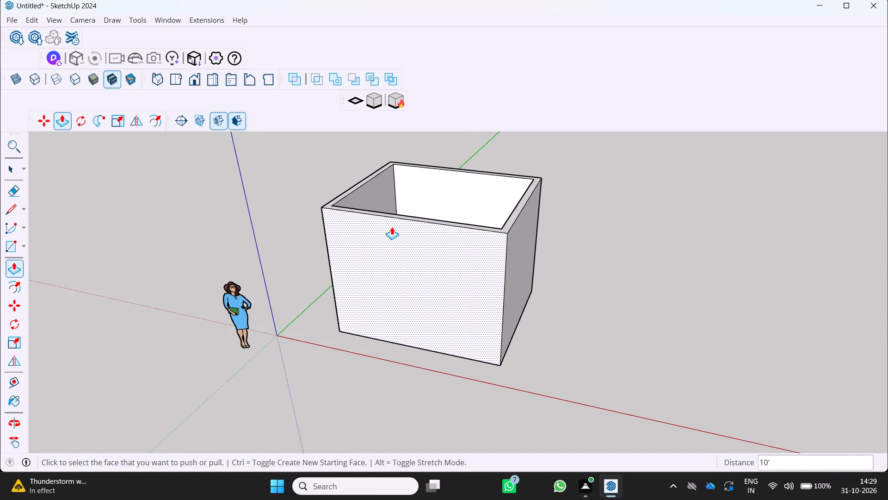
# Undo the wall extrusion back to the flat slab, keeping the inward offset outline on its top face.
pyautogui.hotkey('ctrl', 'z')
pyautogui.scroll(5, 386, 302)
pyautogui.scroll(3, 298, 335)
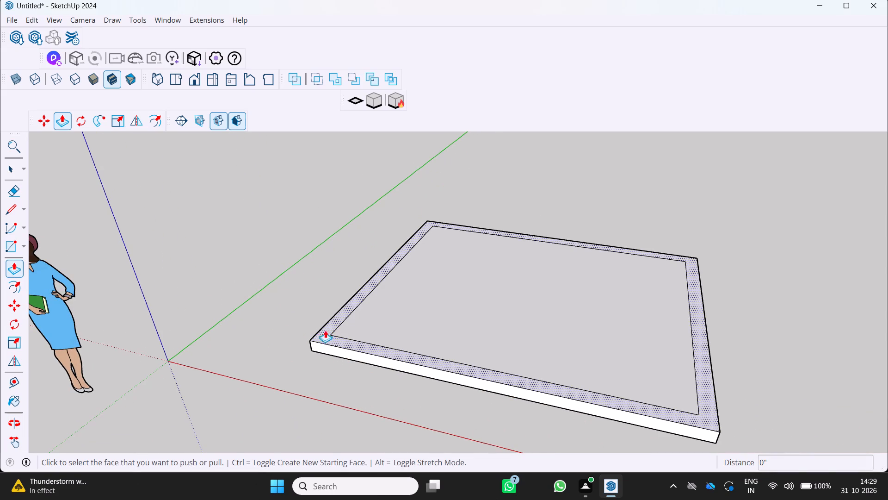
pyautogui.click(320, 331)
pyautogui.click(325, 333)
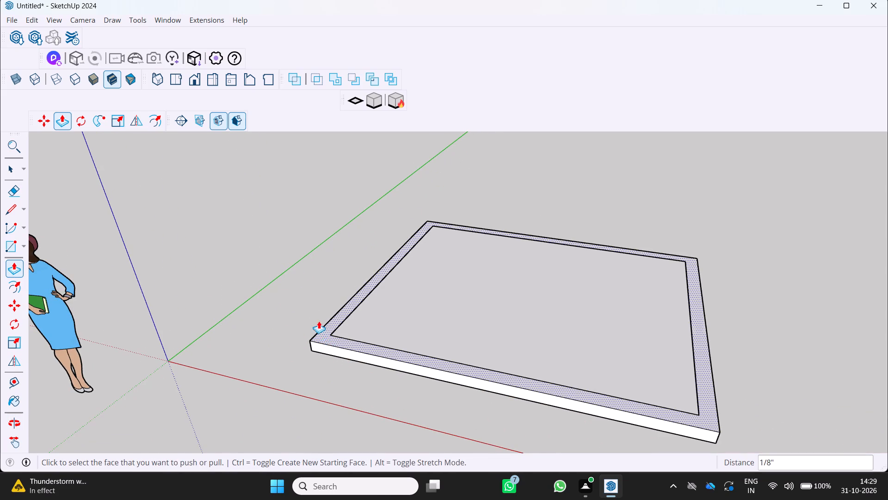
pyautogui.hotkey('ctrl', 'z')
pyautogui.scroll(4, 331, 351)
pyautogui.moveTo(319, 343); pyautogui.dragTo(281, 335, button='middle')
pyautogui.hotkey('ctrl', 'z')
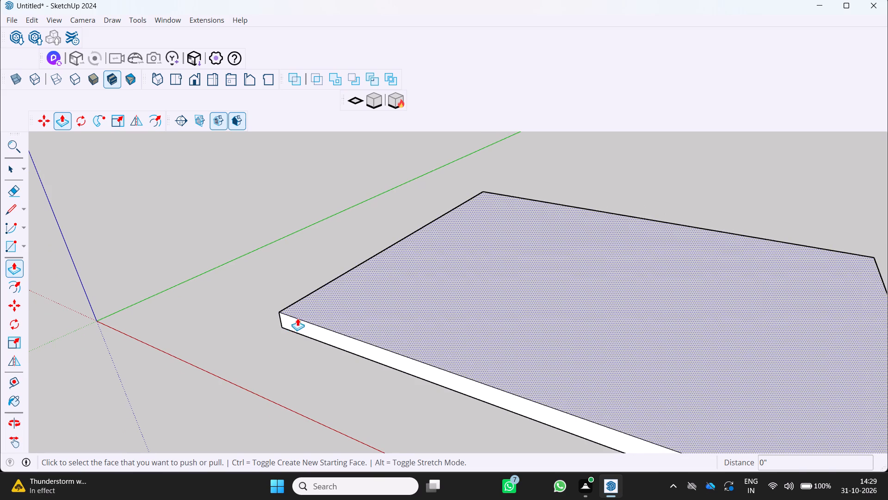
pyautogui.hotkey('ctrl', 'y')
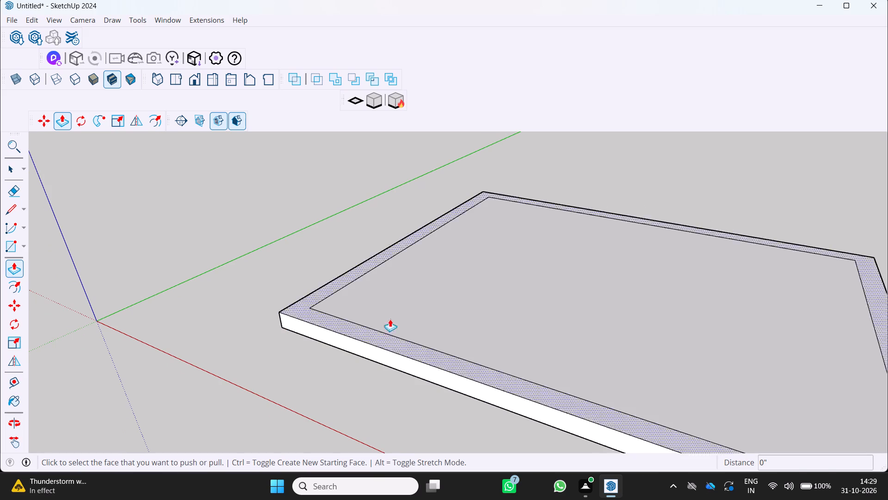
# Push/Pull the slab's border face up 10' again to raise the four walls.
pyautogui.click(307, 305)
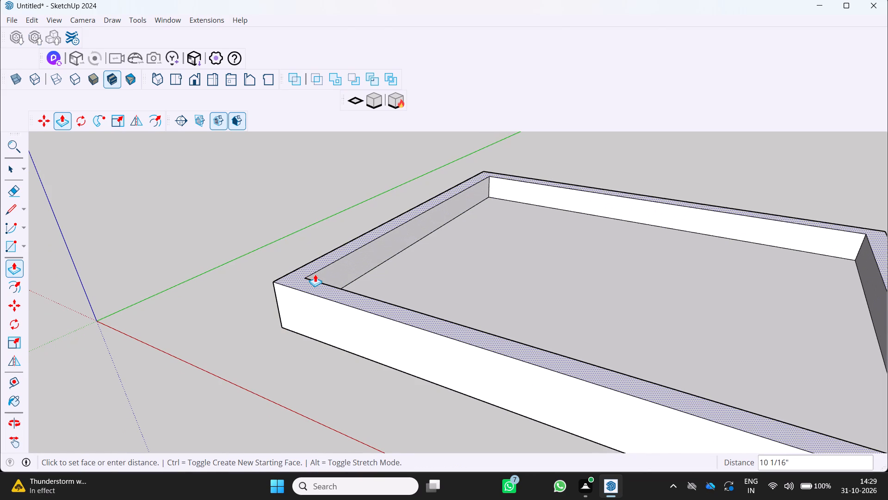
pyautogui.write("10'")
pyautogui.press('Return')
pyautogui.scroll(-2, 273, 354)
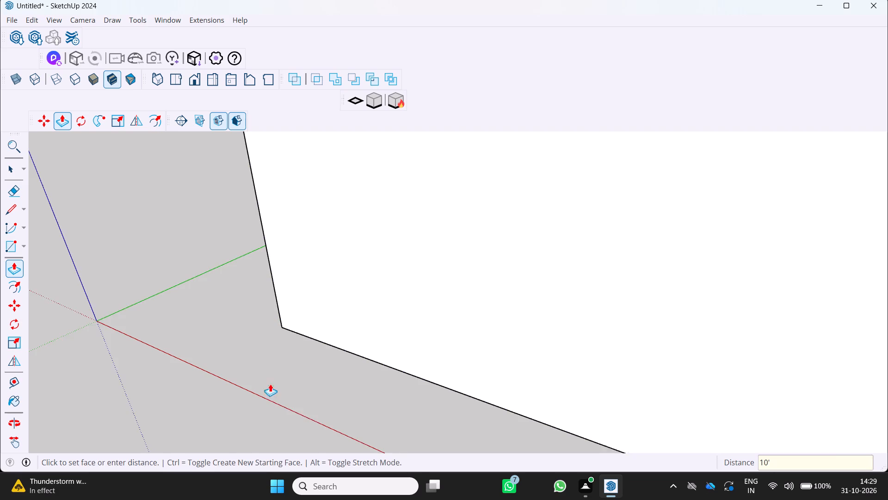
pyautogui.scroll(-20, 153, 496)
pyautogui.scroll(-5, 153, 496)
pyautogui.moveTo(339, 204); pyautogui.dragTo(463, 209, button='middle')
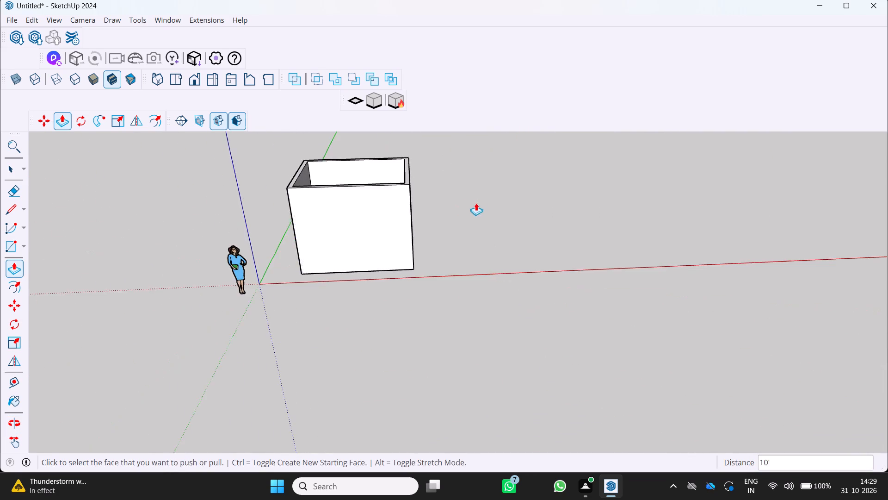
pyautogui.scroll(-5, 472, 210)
# Set the model's measurement units format to Engineering.
pyautogui.click(170, 18)
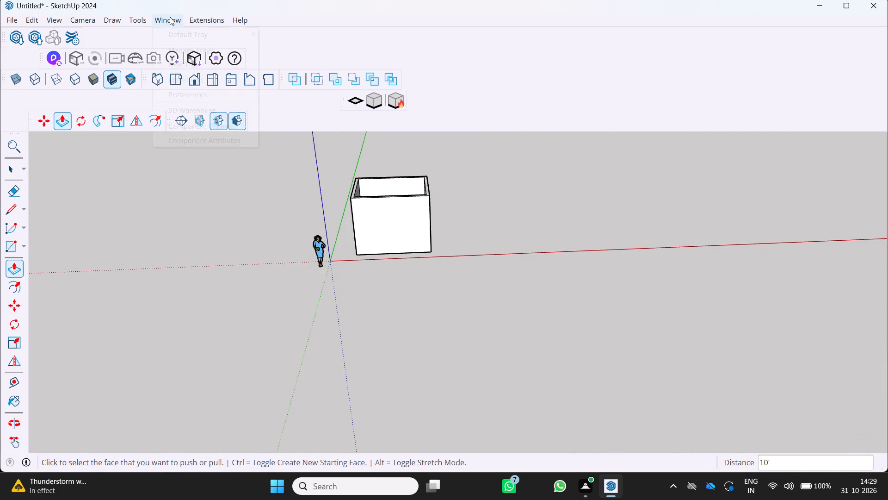
pyautogui.click(170, 78)
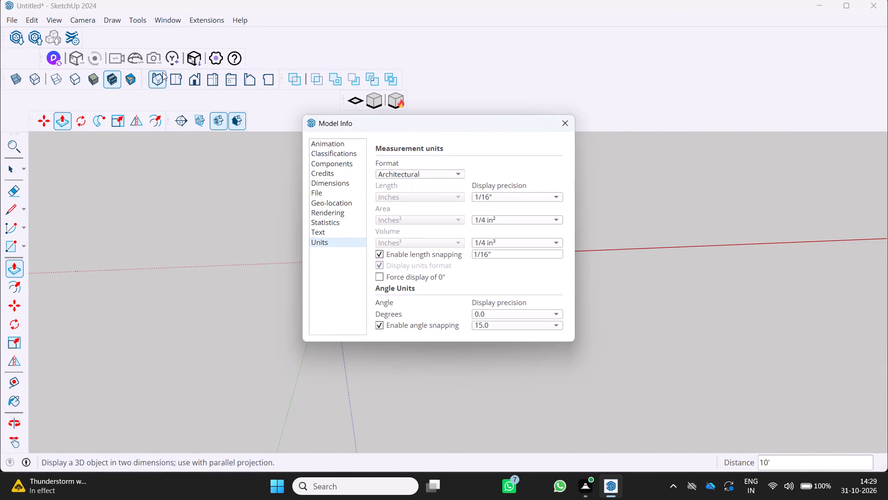
pyautogui.moveTo(405, 167); pyautogui.dragTo(401, 173)
pyautogui.click(396, 170)
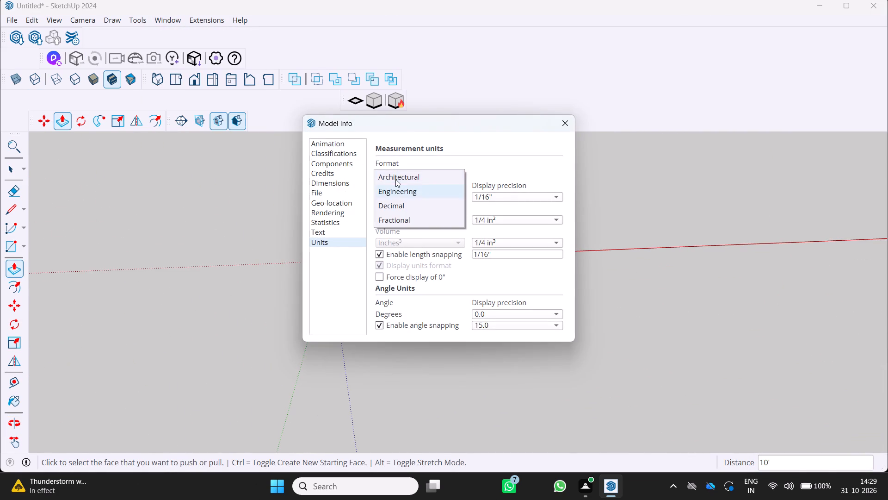
pyautogui.moveTo(394, 180); pyautogui.dragTo(394, 192)
pyautogui.moveTo(562, 124); pyautogui.dragTo(556, 125)
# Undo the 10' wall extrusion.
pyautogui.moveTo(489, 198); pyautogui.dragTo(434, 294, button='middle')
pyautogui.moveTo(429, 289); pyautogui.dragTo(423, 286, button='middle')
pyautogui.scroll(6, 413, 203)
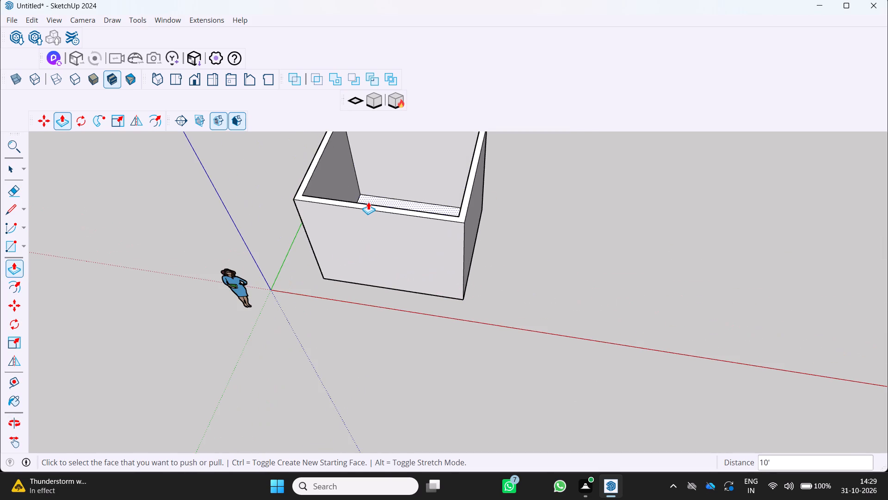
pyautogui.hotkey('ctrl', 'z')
# Push/Pull the slab's border face up 10' to form the four walls of an open-topped room.
pyautogui.scroll(2, 359, 257)
pyautogui.scroll(3, 314, 265)
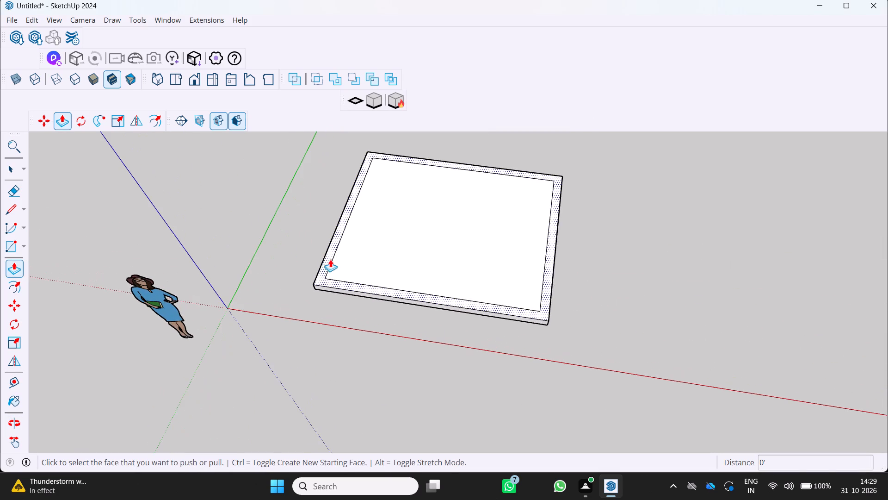
pyautogui.click(318, 275)
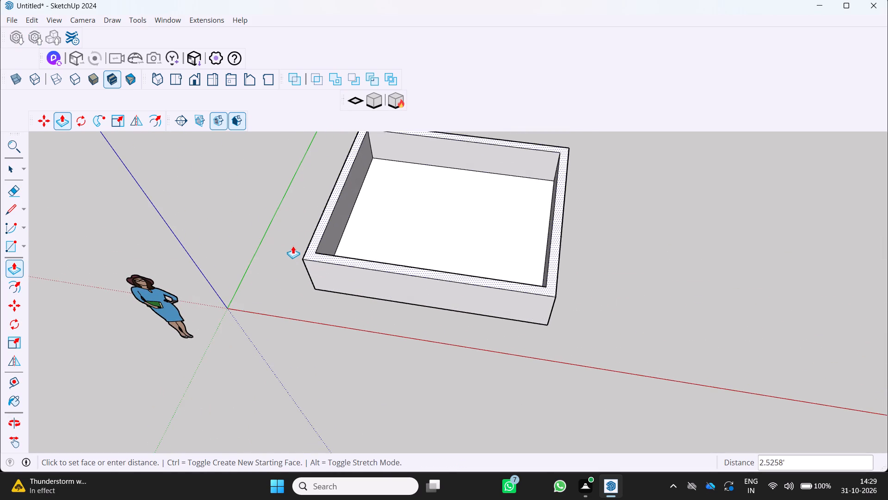
pyautogui.write("10'")
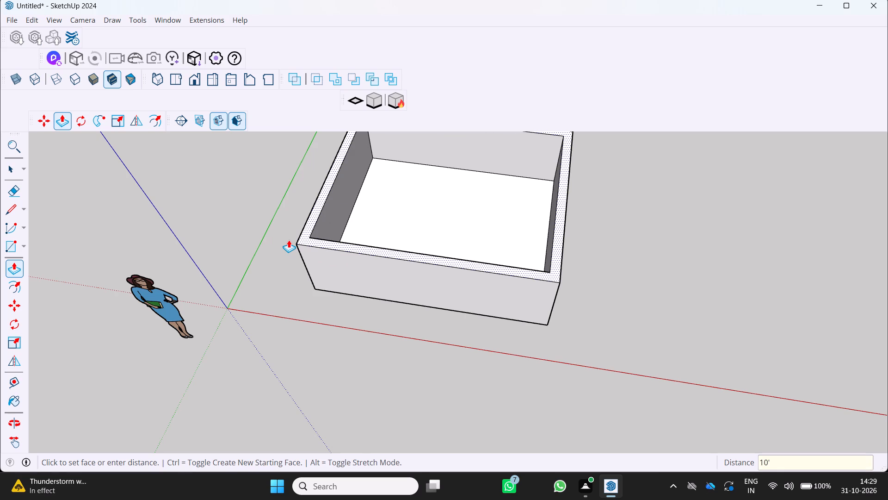
pyautogui.press('Return')
# Examine the open-topped room from several angles, checking its walls and interior.
pyautogui.scroll(-5, 328, 272)
pyautogui.moveTo(346, 294); pyautogui.dragTo(286, 161, button='middle')
pyautogui.scroll(4, 505, 275)
pyautogui.moveTo(491, 261); pyautogui.dragTo(566, 243, button='middle')
pyautogui.scroll(-6, 514, 238)
pyautogui.moveTo(454, 248); pyautogui.dragTo(416, 313, button='middle')
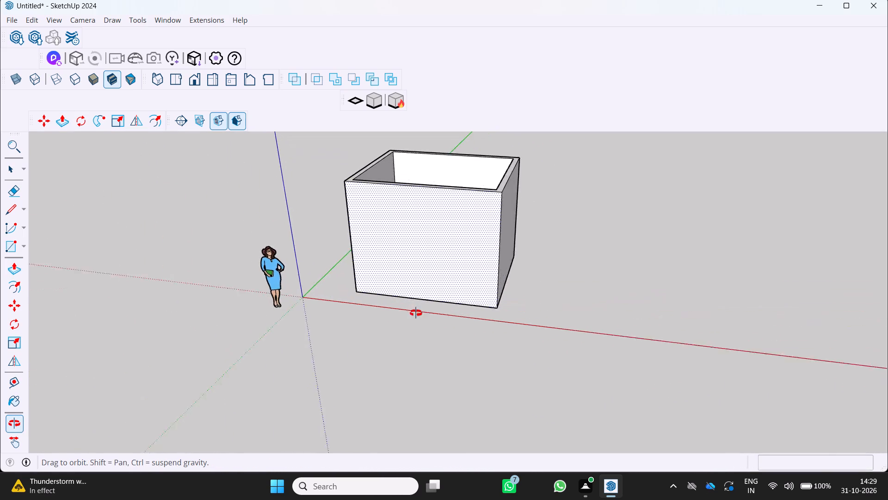
pyautogui.moveTo(416, 313); pyautogui.dragTo(387, 334, button='middle')
pyautogui.middleClick(386, 336)
pyautogui.middleClick(385, 337)
pyautogui.middleClick(385, 337)
pyautogui.scroll(-3, 384, 338)
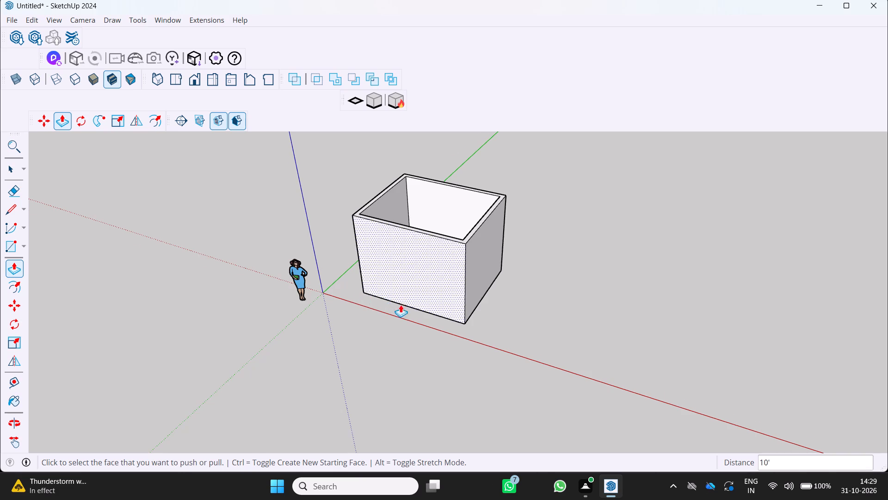
# Push/Pull the inner face of the wall beside the red axis through its thickness to open the room's front.
pyautogui.moveTo(407, 308); pyautogui.dragTo(550, 333, button='middle')
pyautogui.scroll(1, 348, 184)
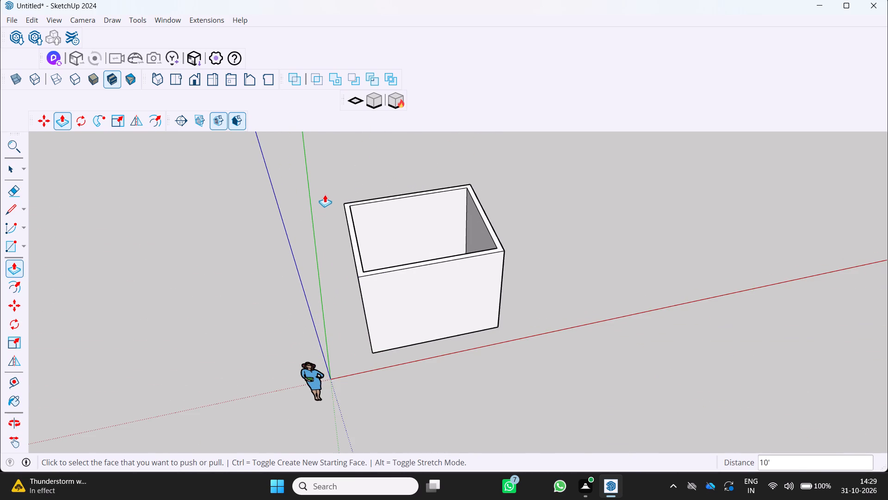
pyautogui.scroll(1, 296, 203)
pyautogui.moveTo(296, 203); pyautogui.dragTo(240, 244, button='middle')
pyautogui.middleClick(240, 245)
pyautogui.moveTo(397, 238); pyautogui.dragTo(240, 287, button='middle')
pyautogui.scroll(1, 397, 238)
pyautogui.scroll(3, 327, 312)
pyautogui.moveTo(345, 292); pyautogui.dragTo(140, 293, button='middle')
pyautogui.middleClick(140, 293)
pyautogui.scroll(3, 468, 308)
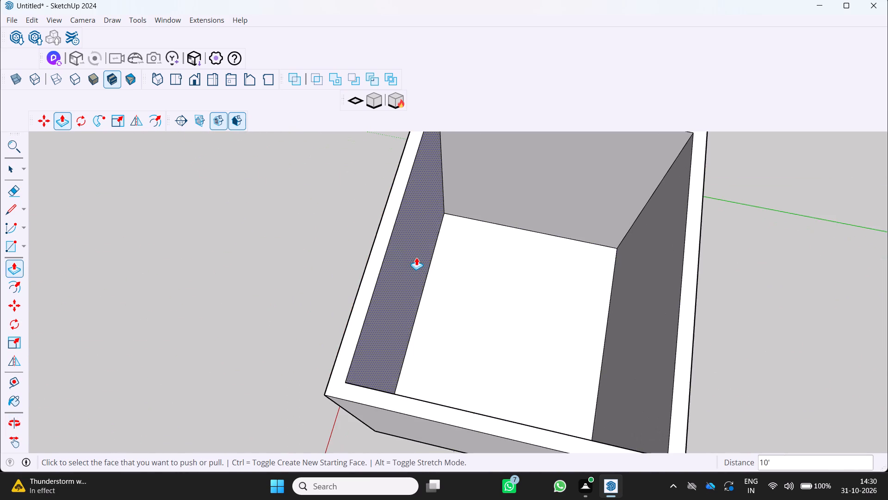
pyautogui.moveTo(413, 252); pyautogui.dragTo(318, 237)
# Examine the opened room from the front and from above, checking the cut edges of the floor and side walls.
pyautogui.moveTo(300, 241); pyautogui.dragTo(638, 238, button='middle')
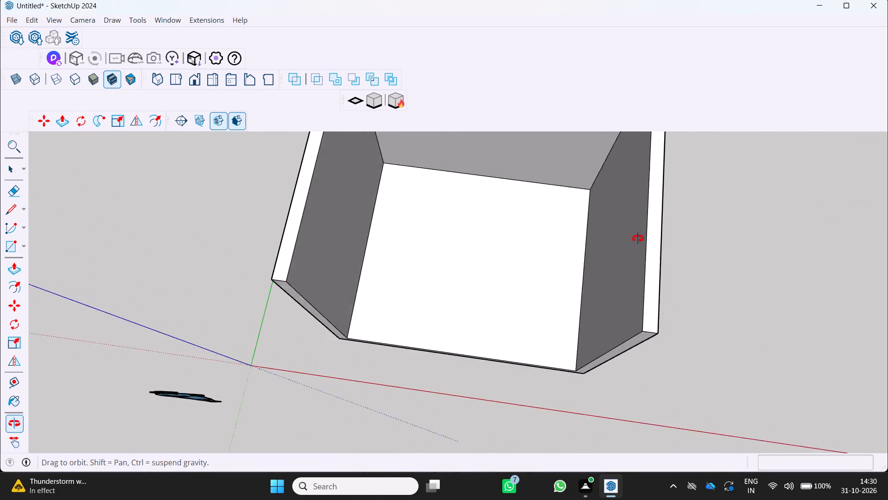
pyautogui.moveTo(638, 238); pyautogui.dragTo(641, 231, button='middle')
pyautogui.moveTo(642, 227); pyautogui.dragTo(644, 219, button='middle')
pyautogui.moveTo(358, 337); pyautogui.dragTo(388, 194, button='middle')
pyautogui.scroll(-6, 389, 199)
pyautogui.moveTo(376, 220); pyautogui.dragTo(335, 202, button='middle')
pyautogui.scroll(4, 370, 240)
pyautogui.scroll(-5, 370, 232)
pyautogui.moveTo(374, 233); pyautogui.dragTo(378, 268, button='middle')
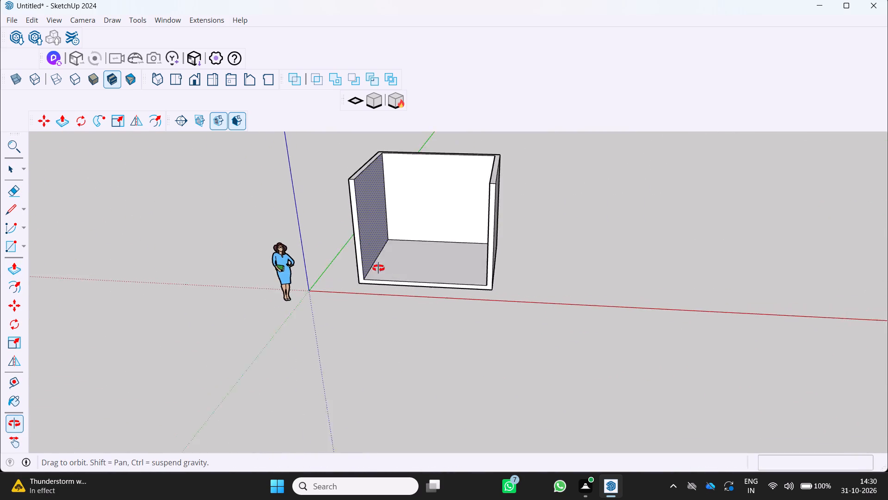
pyautogui.moveTo(378, 268); pyautogui.dragTo(337, 282, button='middle')
pyautogui.middleClick(337, 282)
pyautogui.scroll(7, 378, 232)
pyautogui.scroll(-6, 384, 223)
pyautogui.moveTo(385, 218); pyautogui.dragTo(424, 173, button='middle')
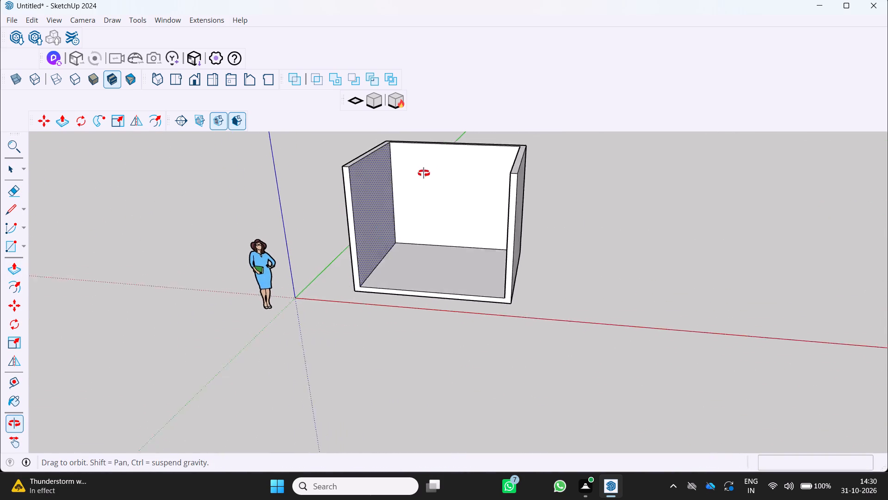
pyautogui.moveTo(424, 173); pyautogui.dragTo(437, 161, button='middle')
# Push/Pull the room's U-shaped front edge face outward about 1.02' toward the red axis.
pyautogui.scroll(5, 392, 234)
pyautogui.scroll(-6, 390, 233)
pyautogui.scroll(4, 384, 314)
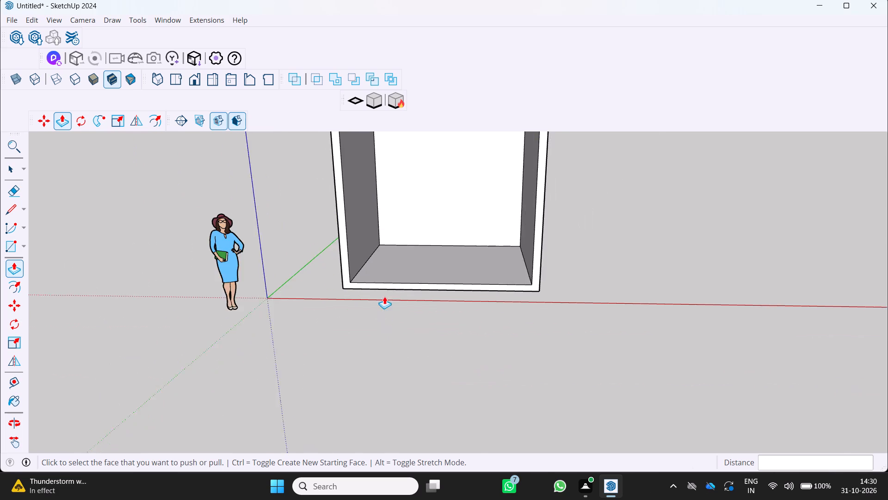
pyautogui.scroll(2, 314, 290)
pyautogui.moveTo(347, 278); pyautogui.dragTo(349, 287)
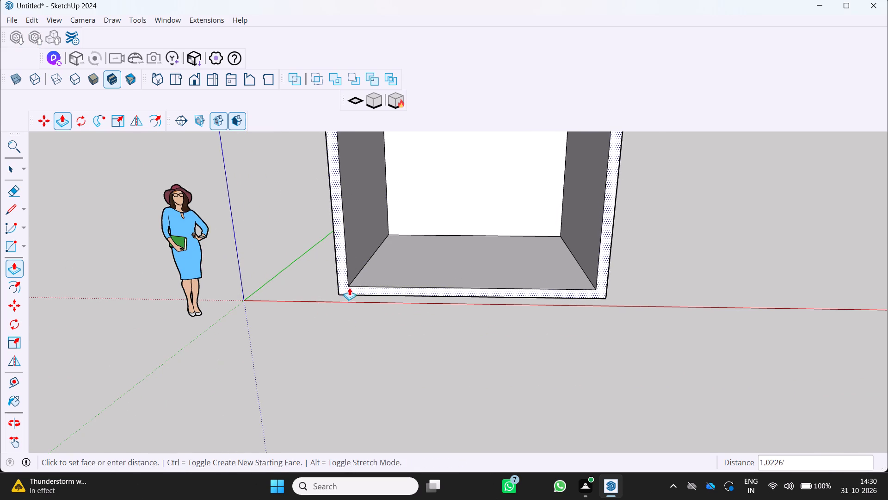
pyautogui.moveTo(349, 287); pyautogui.dragTo(350, 289)
# Examine the open-fronted room from both sides, checking the side walls, back wall and floor.
pyautogui.scroll(-7, 350, 284)
pyautogui.moveTo(355, 291); pyautogui.dragTo(363, 363, button='middle')
pyautogui.moveTo(363, 362); pyautogui.dragTo(364, 355, button='middle')
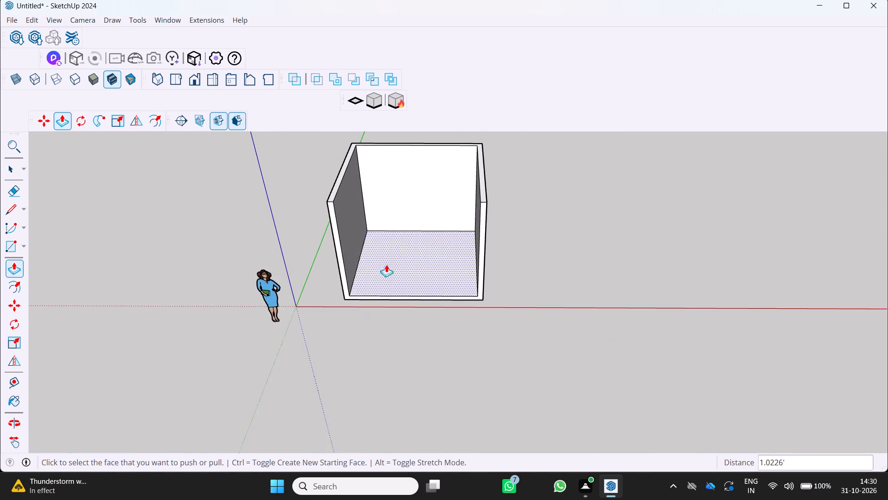
pyautogui.moveTo(417, 230); pyautogui.dragTo(318, 206, button='middle')
pyautogui.scroll(3, 432, 206)
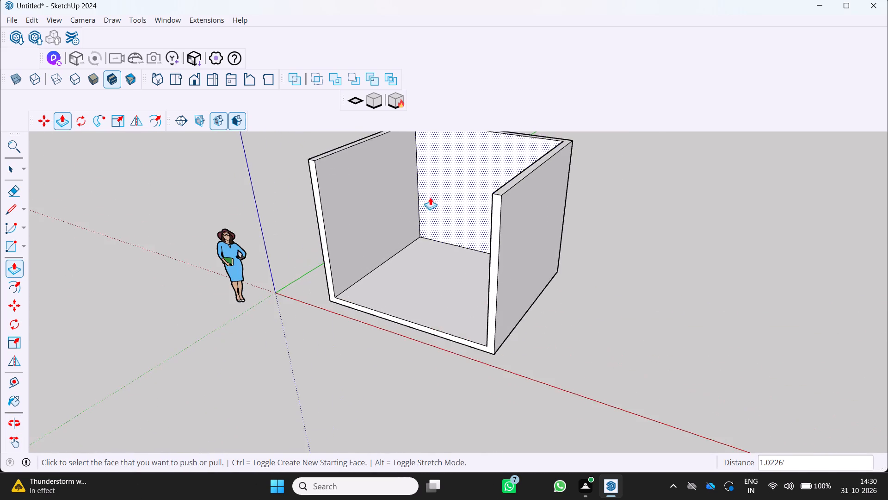
pyautogui.scroll(-4, 432, 211)
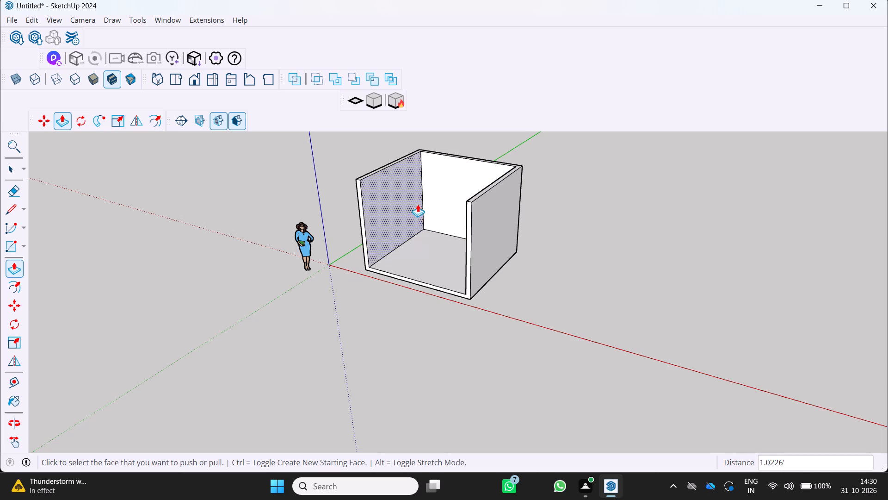
pyautogui.scroll(2, 433, 189)
pyautogui.moveTo(407, 198); pyautogui.dragTo(325, 223, button='middle')
pyautogui.scroll(2, 370, 191)
pyautogui.moveTo(370, 191); pyautogui.dragTo(649, 196, button='middle')
pyautogui.scroll(-3, 649, 197)
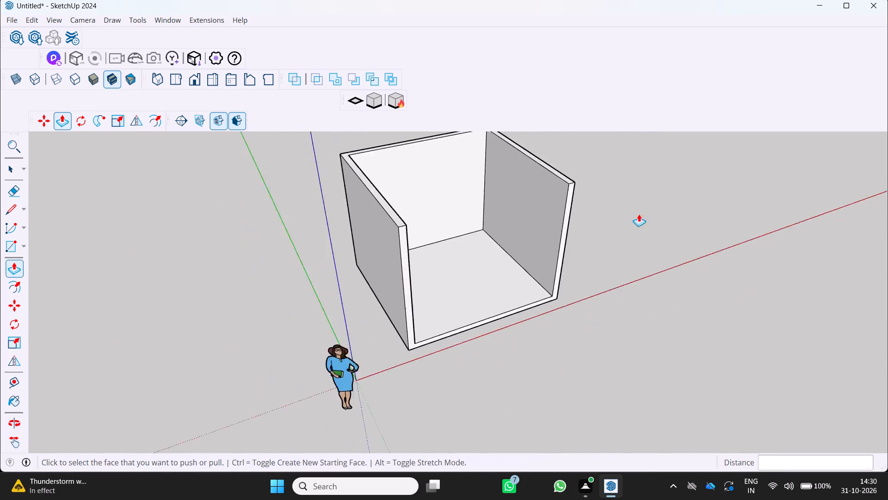
pyautogui.scroll(-1, 639, 214)
pyautogui.moveTo(430, 245); pyautogui.dragTo(302, 181, button='middle')
pyautogui.scroll(1, 312, 182)
pyautogui.scroll(4, 435, 201)
pyautogui.moveTo(421, 207); pyautogui.dragTo(290, 249, button='middle')
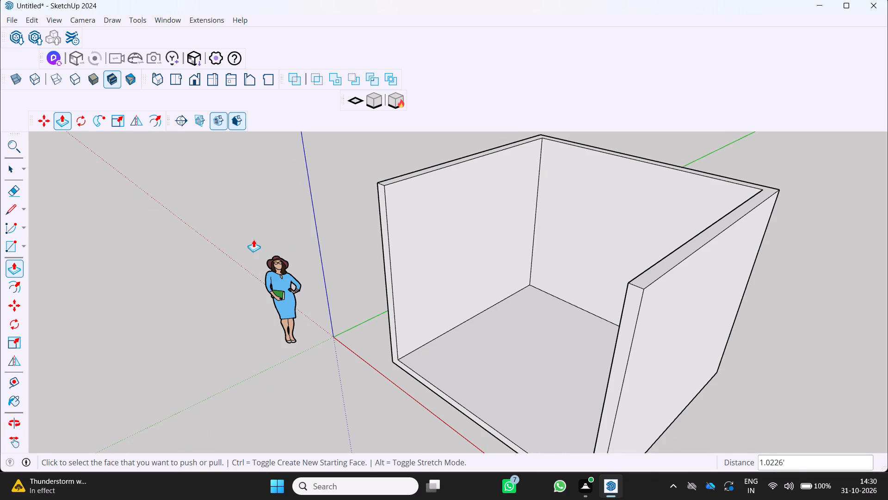
pyautogui.scroll(-1, 377, 241)
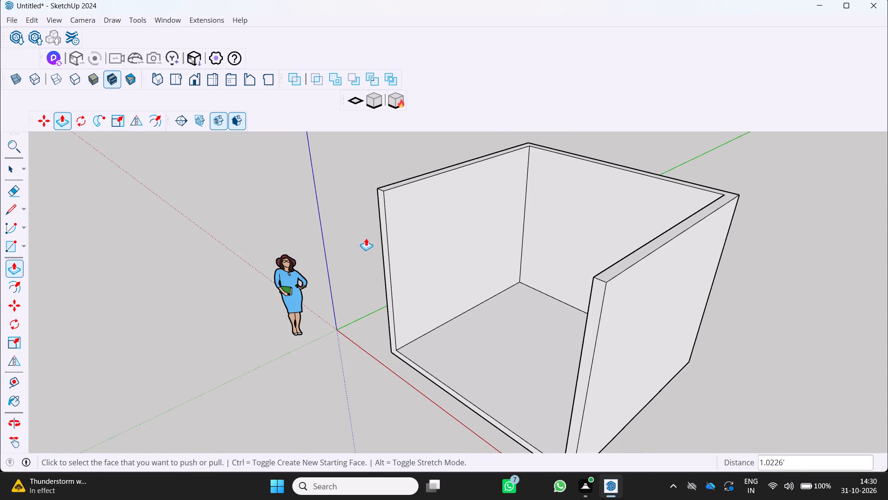
pyautogui.moveTo(441, 258); pyautogui.dragTo(489, 250, button='middle')
pyautogui.scroll(1, 408, 271)
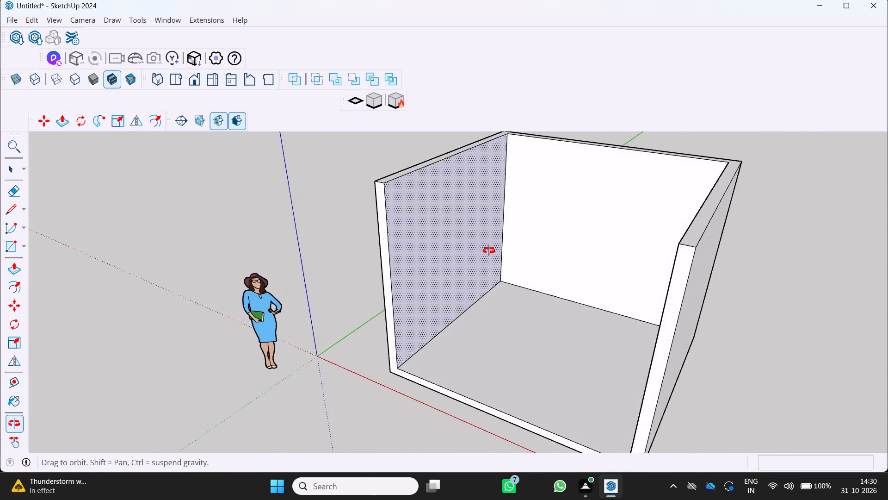
pyautogui.moveTo(489, 250); pyautogui.dragTo(414, 269, button='middle')
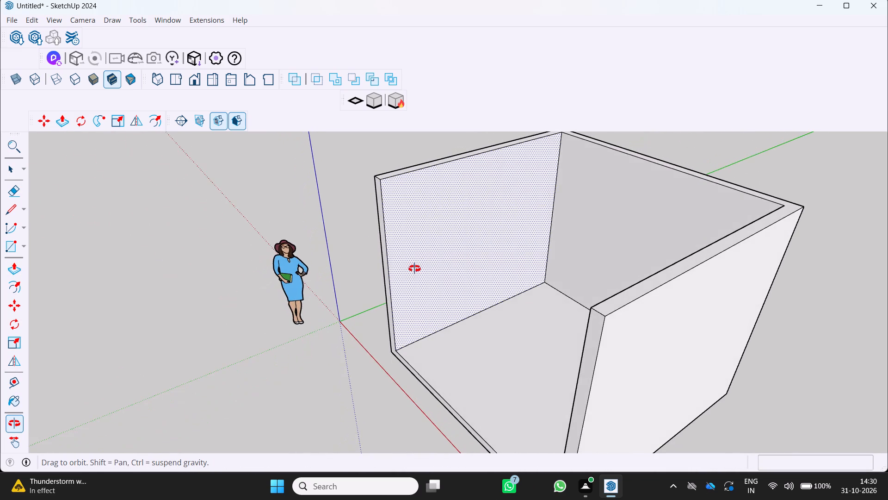
pyautogui.moveTo(414, 269); pyautogui.dragTo(483, 251, button='middle')
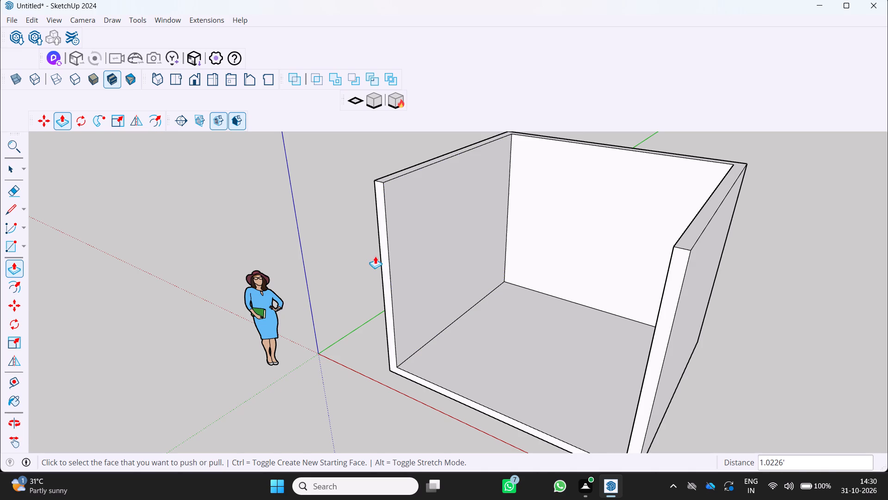
pyautogui.moveTo(422, 302); pyautogui.dragTo(466, 302, button='middle')
pyautogui.middleClick(468, 302)
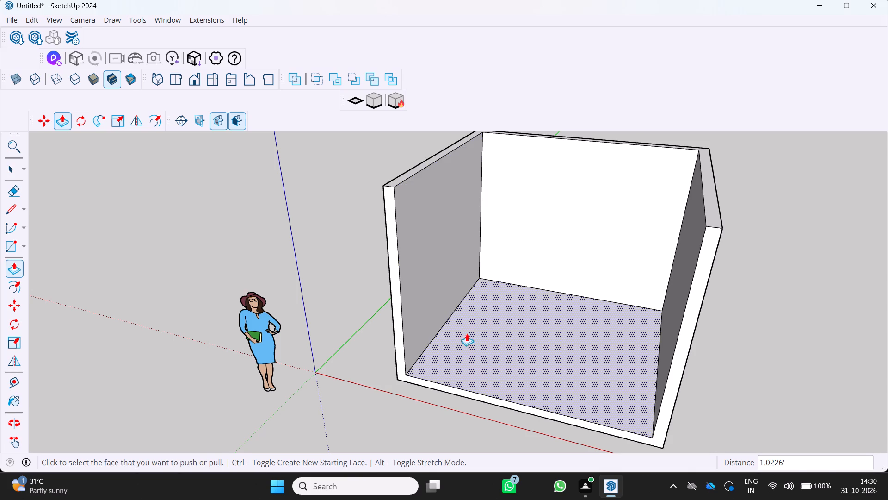
pyautogui.scroll(-2, 456, 336)
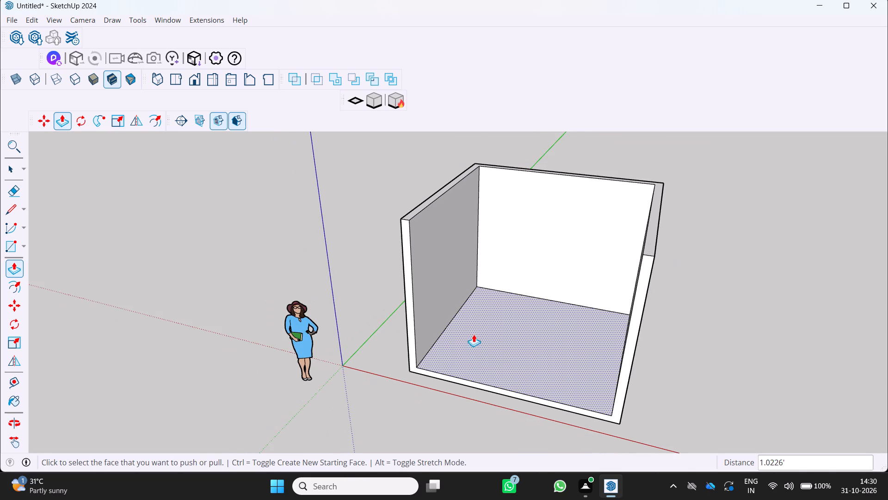
pyautogui.scroll(1, 0, 94)
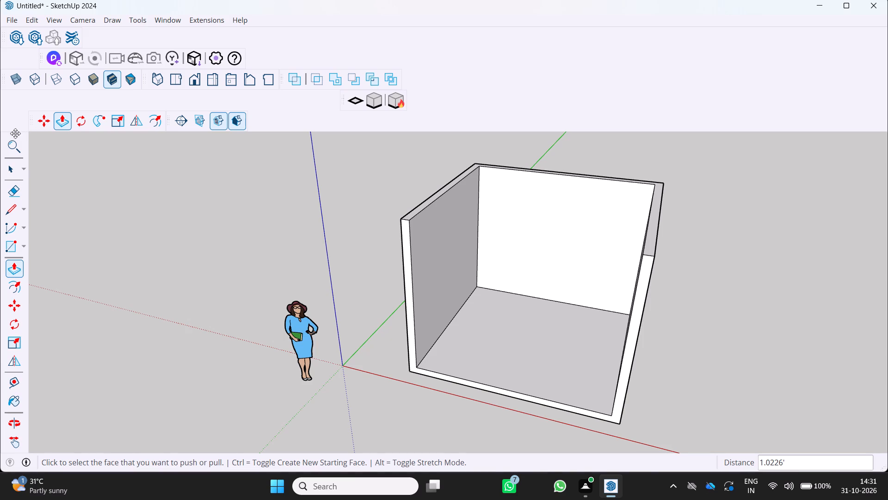
pyautogui.moveTo(16, 136); pyautogui.dragTo(36, 133)
pyautogui.moveTo(29, 182); pyautogui.dragTo(102, 172, button='middle')
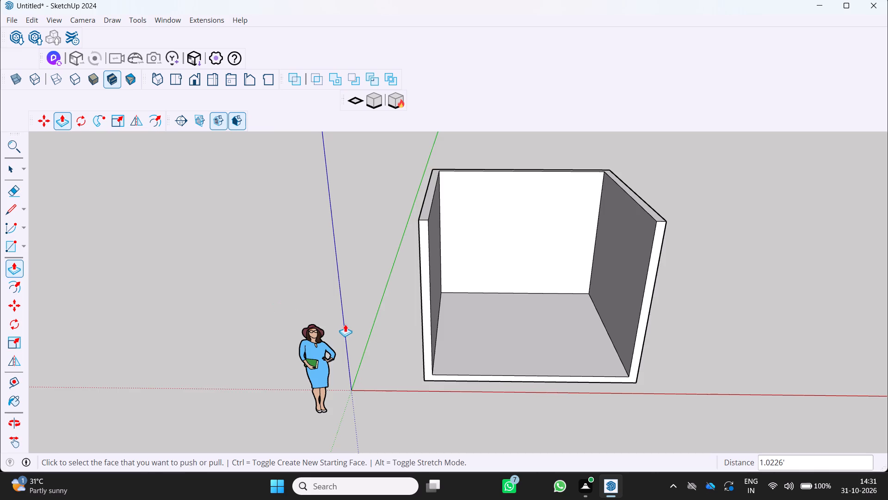
# Push/Pull the outer face of the side wall farthest from the origin outward to thicken that wall.
pyautogui.moveTo(345, 324); pyautogui.dragTo(316, 294, button='middle')
pyautogui.scroll(3, 488, 340)
pyautogui.scroll(-5, 566, 326)
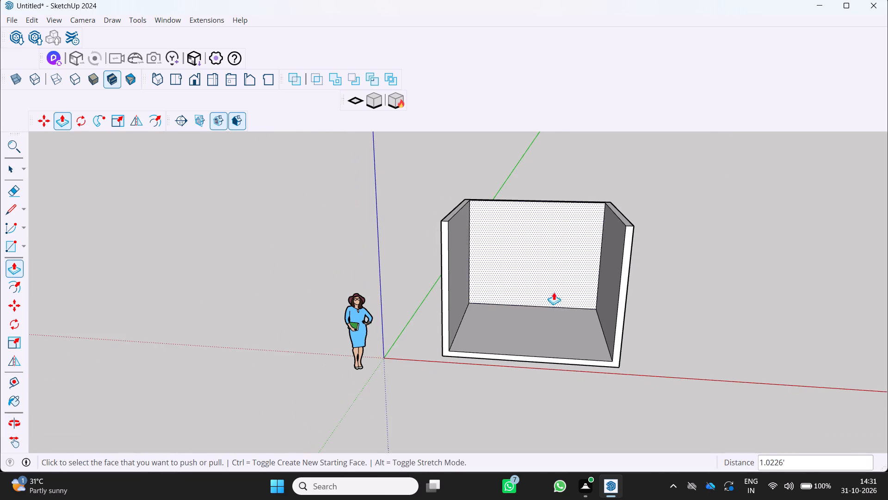
pyautogui.moveTo(580, 311); pyautogui.dragTo(464, 300, button='middle')
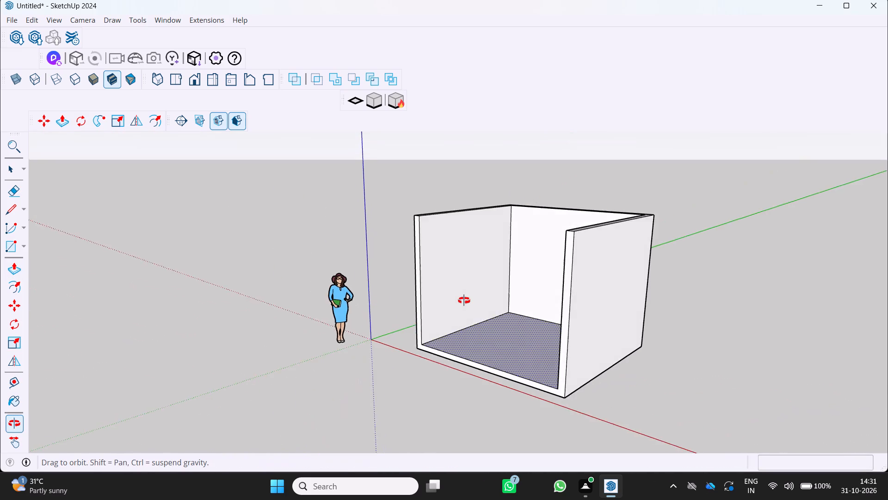
pyautogui.moveTo(464, 300); pyautogui.dragTo(490, 304, button='middle')
pyautogui.moveTo(606, 343); pyautogui.dragTo(630, 348)
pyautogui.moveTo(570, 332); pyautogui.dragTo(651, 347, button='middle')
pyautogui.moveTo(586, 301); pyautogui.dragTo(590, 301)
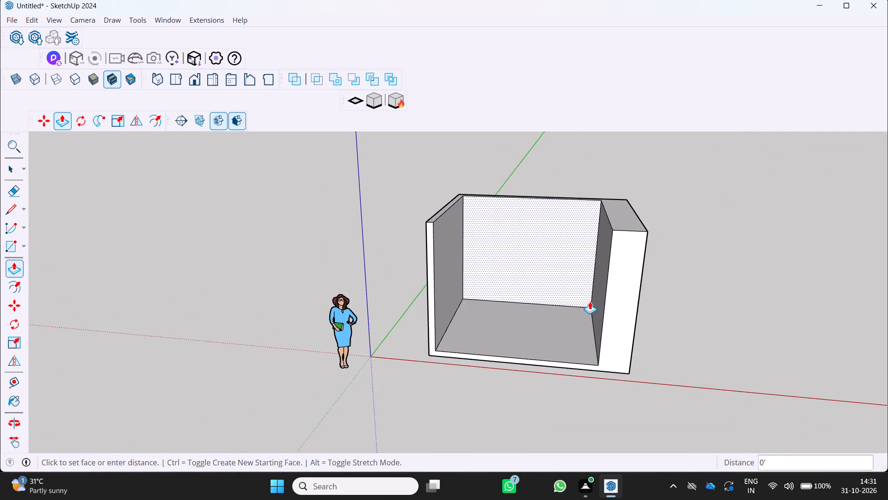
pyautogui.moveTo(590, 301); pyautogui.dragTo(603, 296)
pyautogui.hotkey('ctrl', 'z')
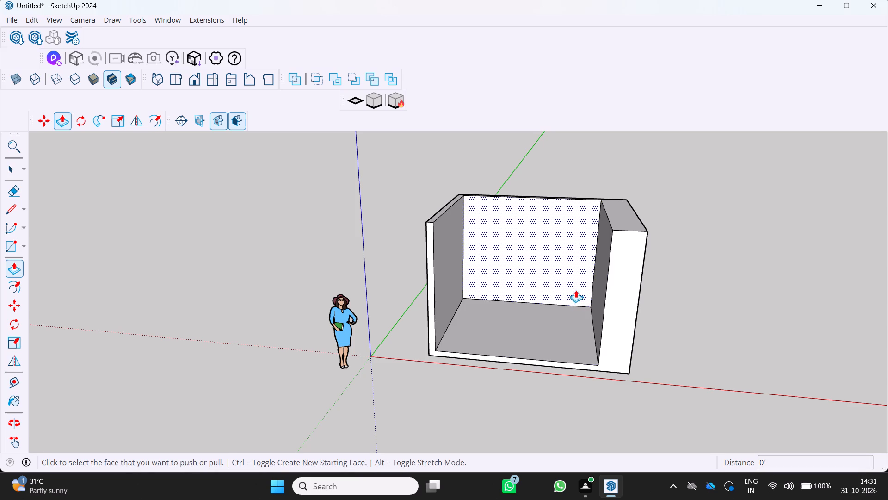
# Thin the side wall farthest from the origin by pushing its inner face outward twice, the second time about 0.29'.
pyautogui.moveTo(594, 278); pyautogui.dragTo(611, 274)
pyautogui.moveTo(587, 287); pyautogui.dragTo(529, 233, button='middle')
pyautogui.moveTo(558, 262); pyautogui.dragTo(597, 277, button='middle')
pyautogui.moveTo(619, 261); pyautogui.dragTo(621, 310, button='middle')
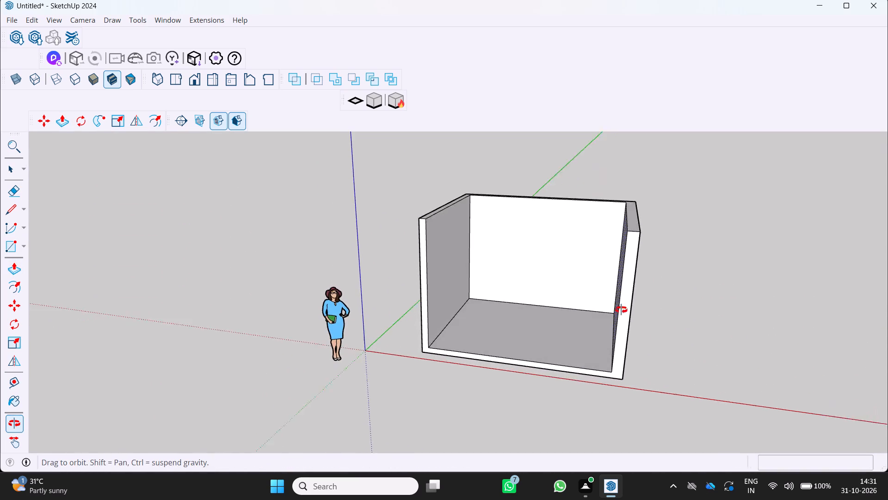
pyautogui.moveTo(621, 310); pyautogui.dragTo(632, 316, button='middle')
pyautogui.click(615, 283)
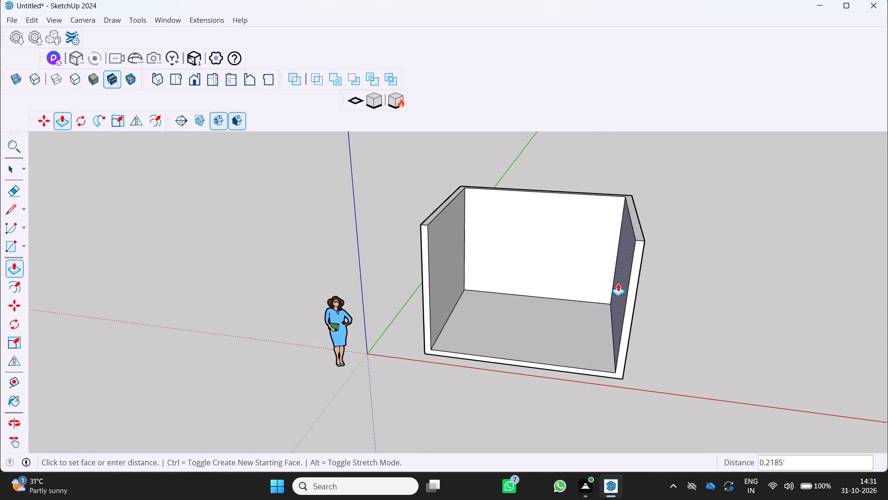
# Push/Pull the room's floor face up about 0.43' to thicken the slab.
pyautogui.scroll(-2, 547, 287)
pyautogui.moveTo(534, 285); pyautogui.dragTo(532, 255, button='middle')
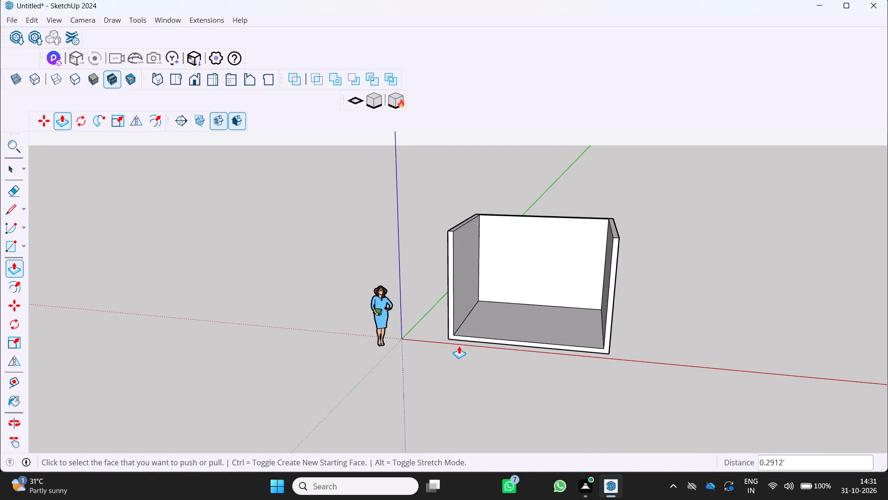
pyautogui.moveTo(479, 362); pyautogui.dragTo(475, 337, button='middle')
pyautogui.scroll(2, 509, 314)
pyautogui.moveTo(506, 328); pyautogui.dragTo(510, 320)
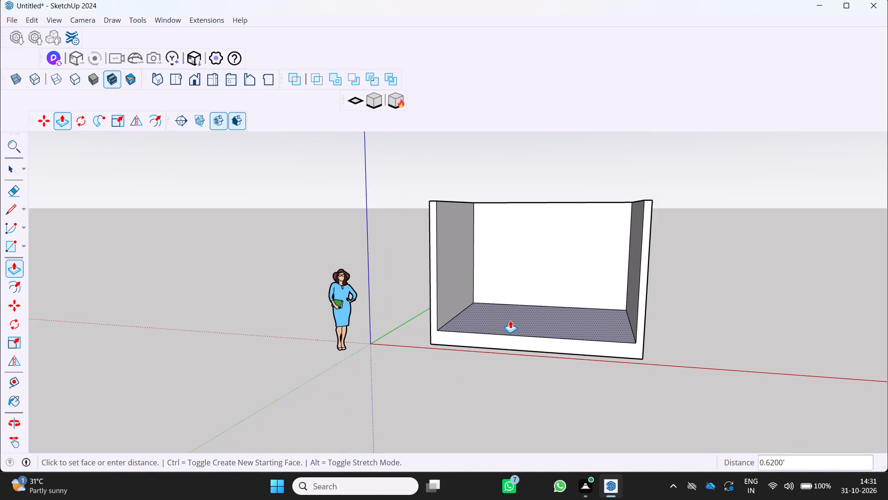
pyautogui.moveTo(510, 320); pyautogui.dragTo(510, 323)
# Push/Pull the room's floor face down about 0.23' to thin the slab.
pyautogui.scroll(-2, 481, 347)
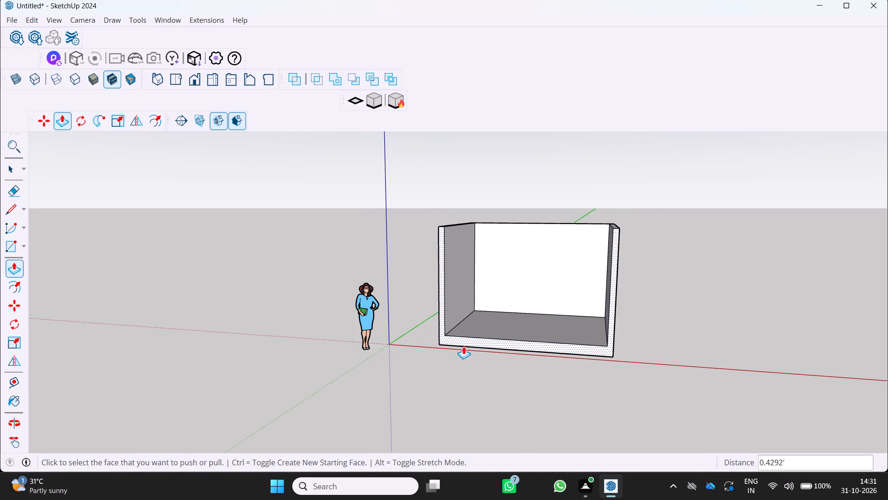
pyautogui.moveTo(467, 348); pyautogui.dragTo(484, 369, button='middle')
pyautogui.middleClick(484, 369)
pyautogui.click(500, 325)
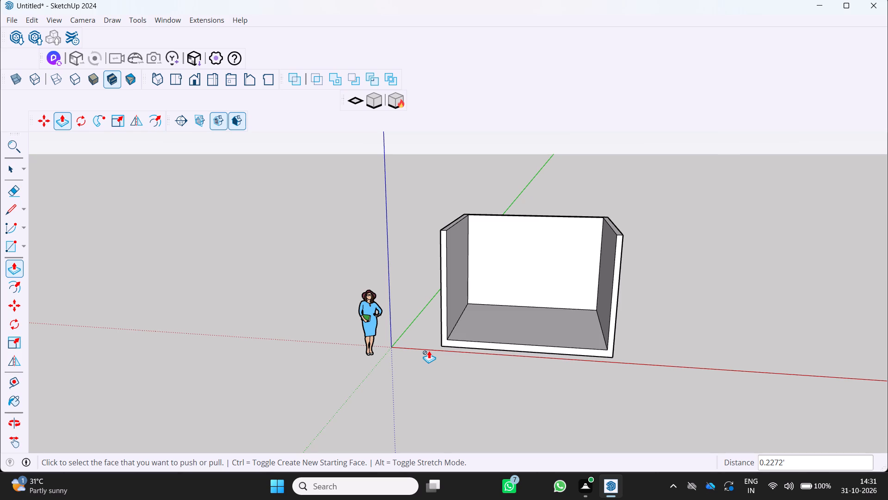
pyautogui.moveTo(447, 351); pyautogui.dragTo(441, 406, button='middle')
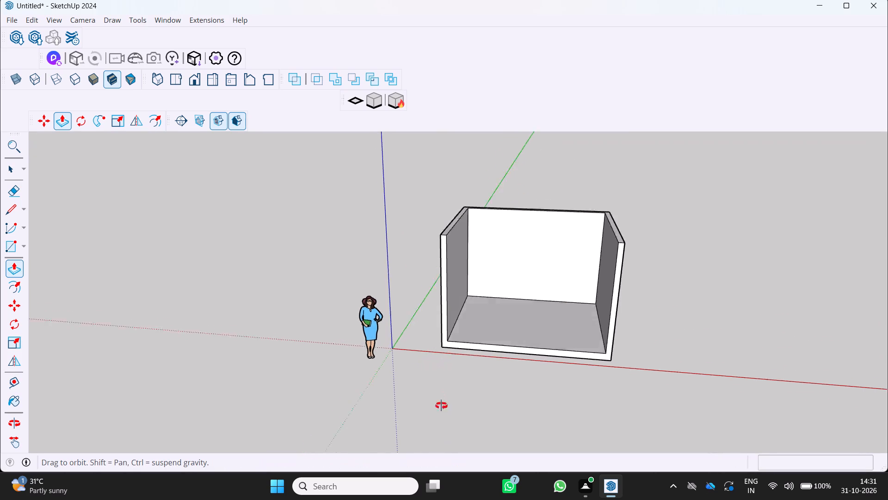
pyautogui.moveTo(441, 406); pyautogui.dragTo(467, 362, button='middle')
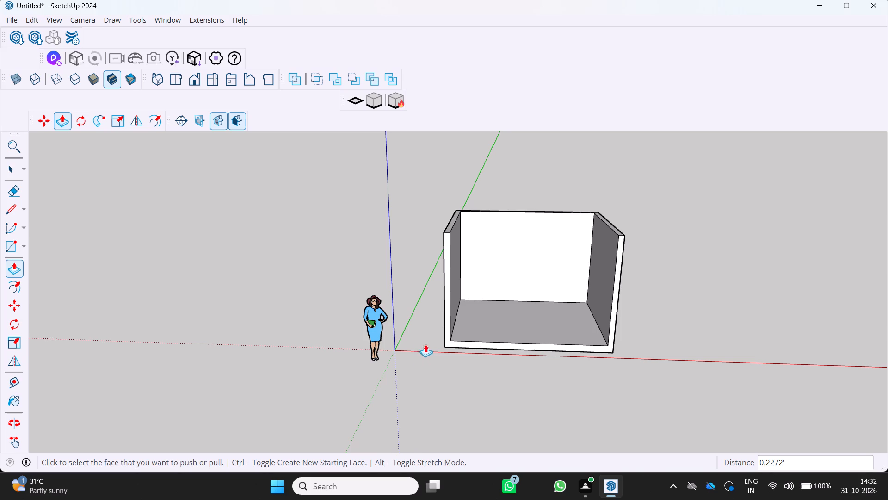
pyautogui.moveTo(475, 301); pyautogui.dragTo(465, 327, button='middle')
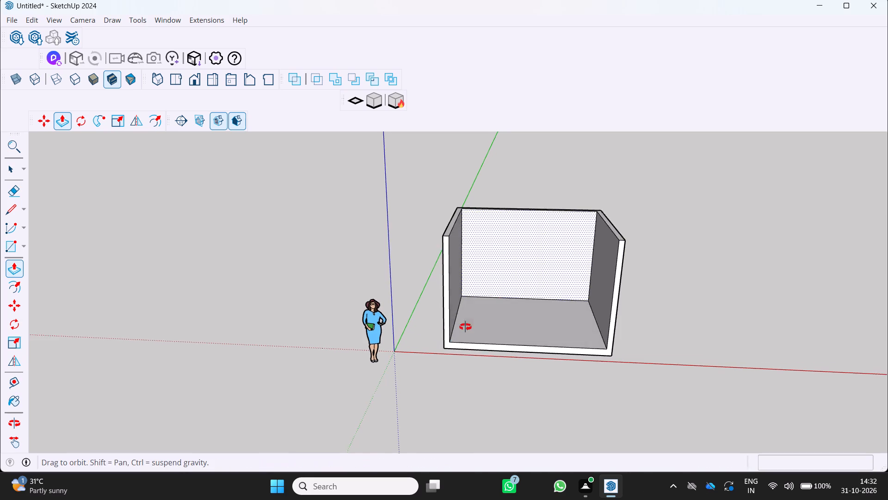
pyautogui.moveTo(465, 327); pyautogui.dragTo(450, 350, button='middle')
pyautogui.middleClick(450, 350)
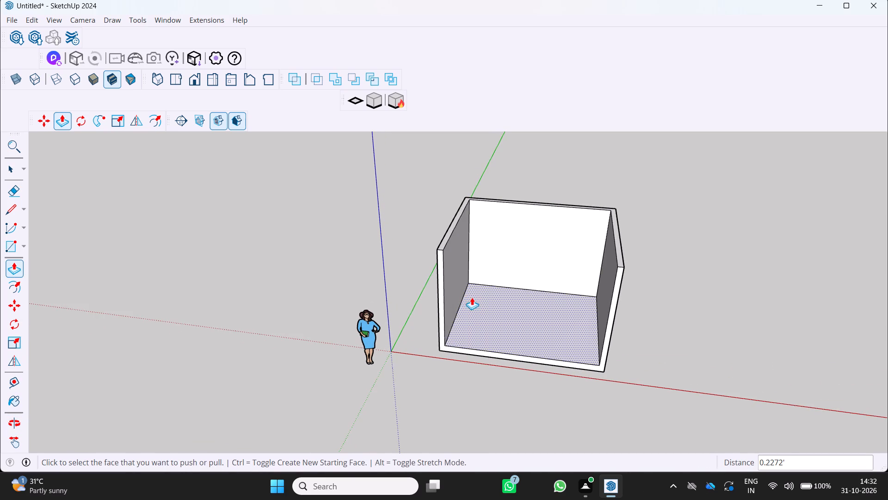
# Place floor guides about 1.44' from the side wall nearest the origin and about 1.76' from the back wall.
pyautogui.press('t')
pyautogui.scroll(3, 481, 288)
pyautogui.click(459, 293)
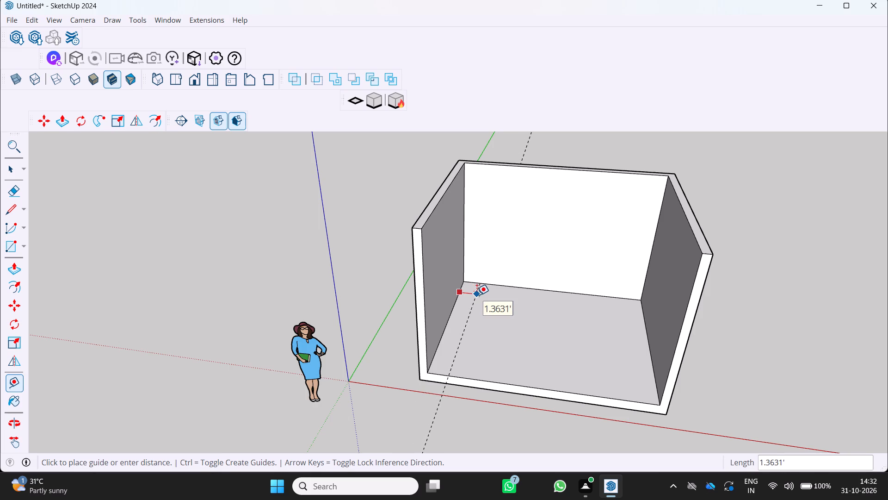
pyautogui.click(477, 295)
pyautogui.click(475, 282)
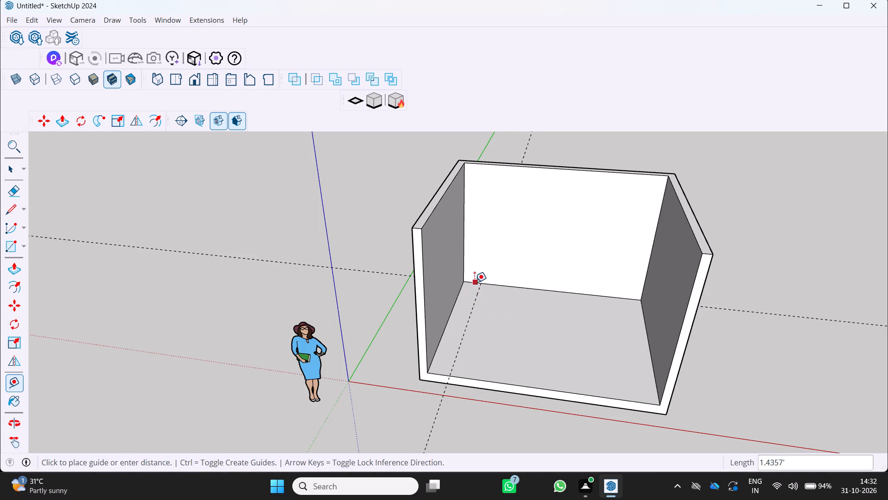
pyautogui.click(475, 294)
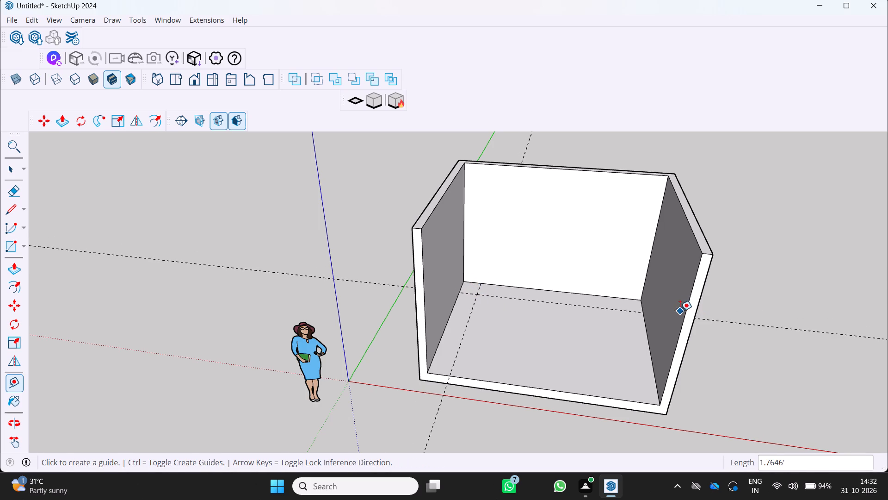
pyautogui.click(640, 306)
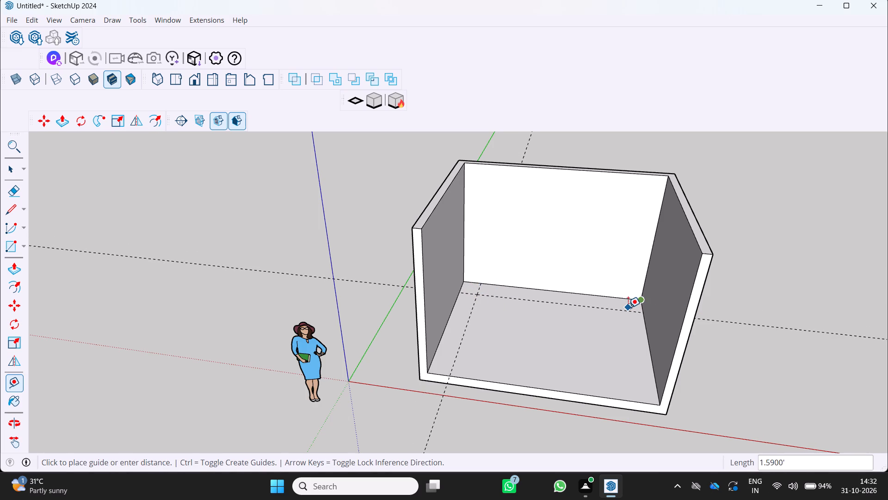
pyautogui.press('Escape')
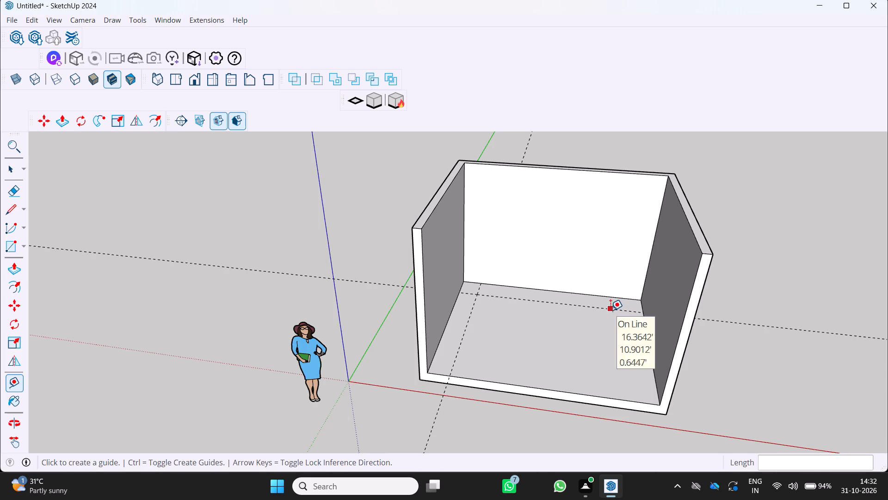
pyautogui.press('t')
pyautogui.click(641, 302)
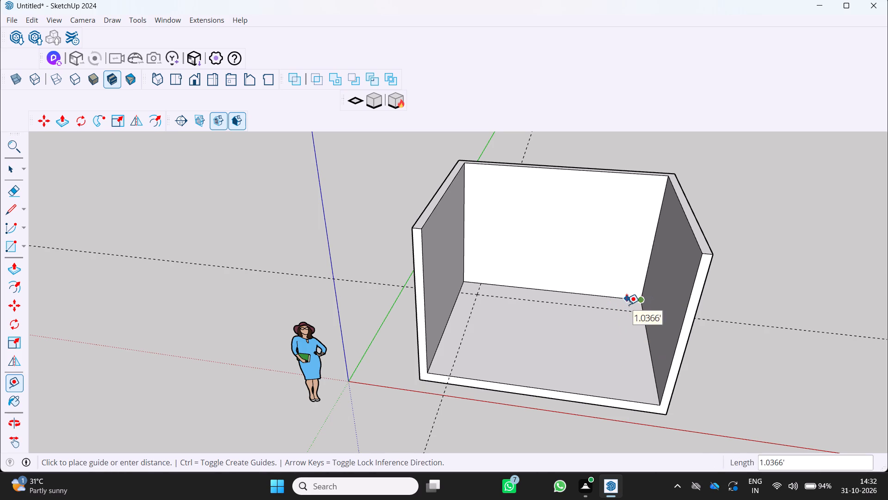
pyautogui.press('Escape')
# Place a floor guide parallel to the side wall farthest from the origin, offset about 1.32' inward.
pyautogui.press('t')
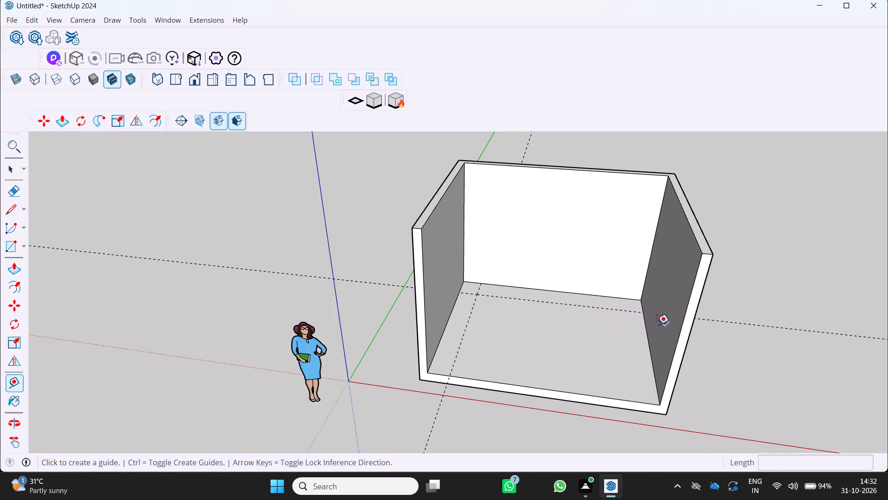
pyautogui.click(646, 323)
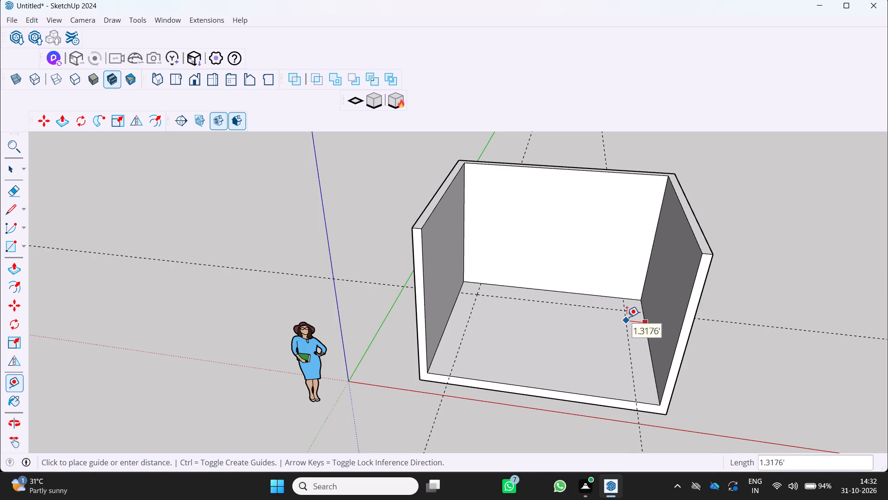
pyautogui.click(627, 317)
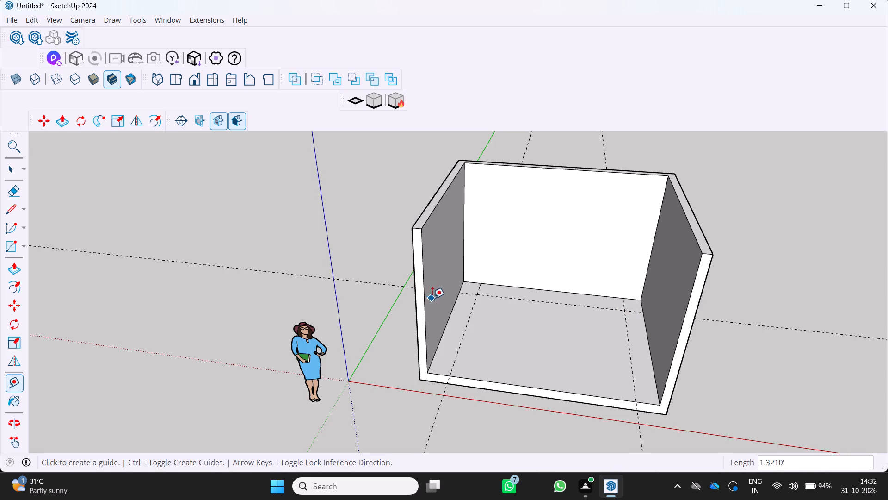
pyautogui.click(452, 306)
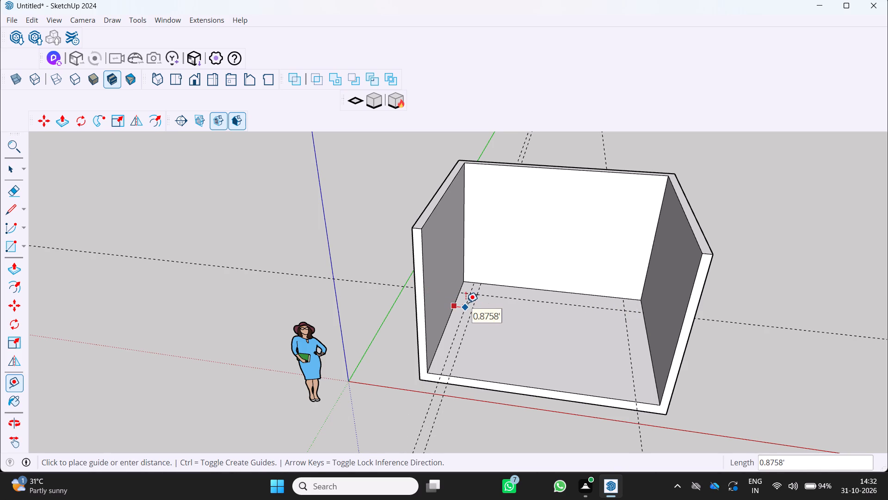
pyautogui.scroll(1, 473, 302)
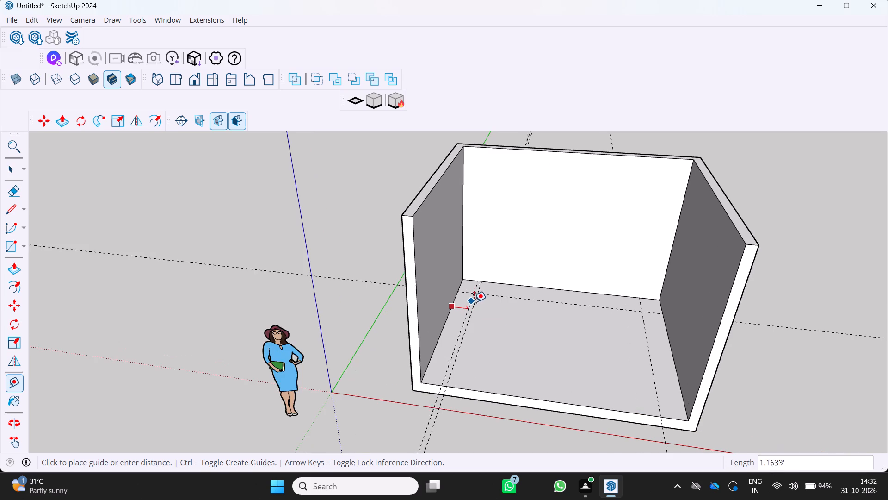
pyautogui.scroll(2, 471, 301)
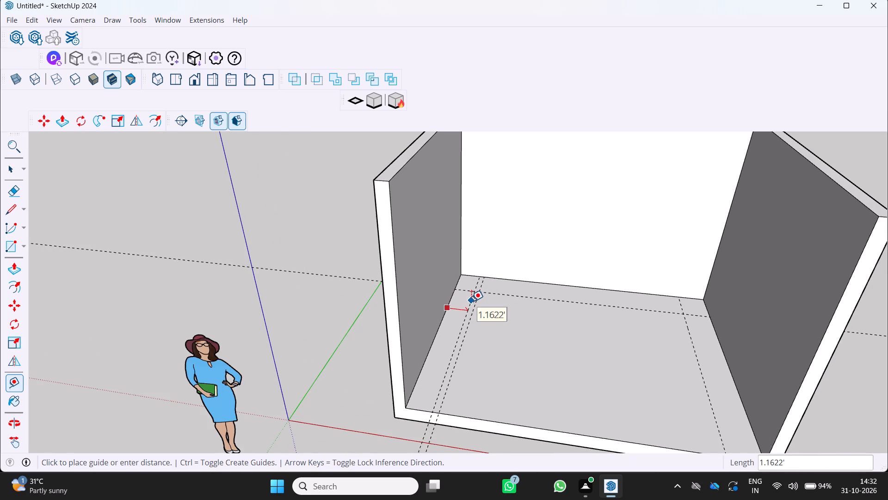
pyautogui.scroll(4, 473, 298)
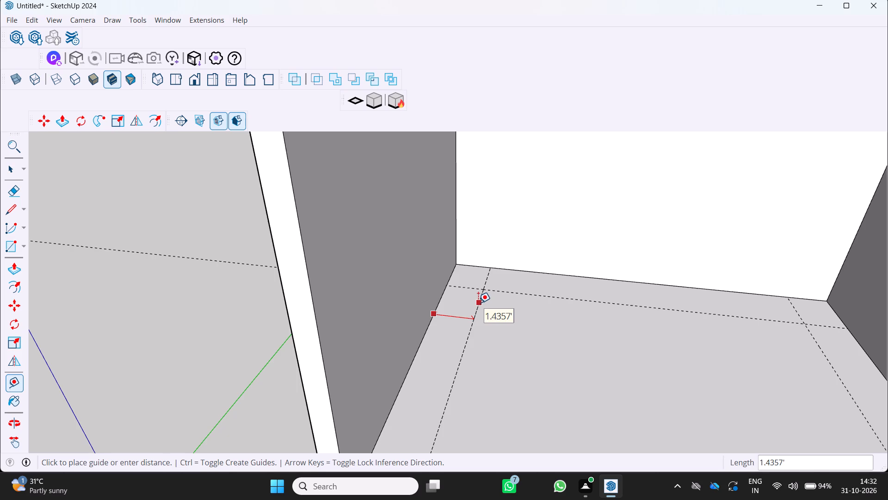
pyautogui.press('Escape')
# Draw a rectangle on the floor from the back corner nearest the origin side wall to the intersection of the guides.
pyautogui.scroll(-5, 469, 304)
pyautogui.scroll(-5, 424, 316)
pyautogui.moveTo(452, 315); pyautogui.dragTo(430, 333, button='middle')
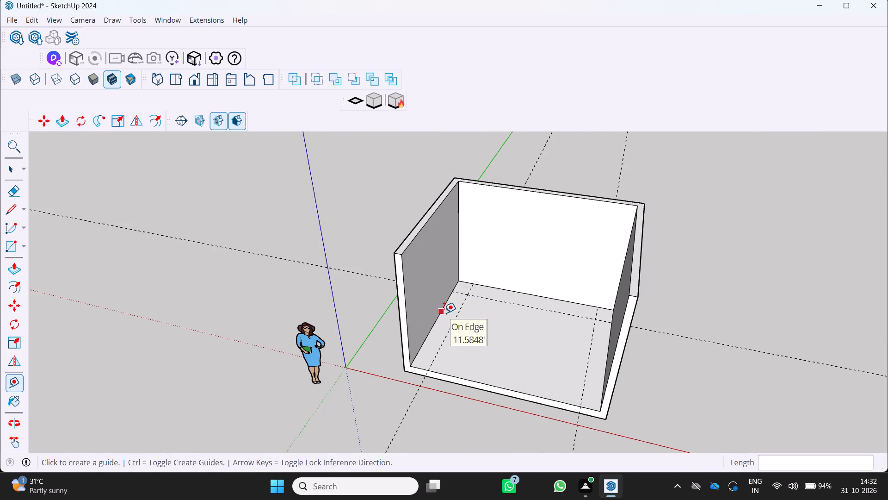
pyautogui.press('r')
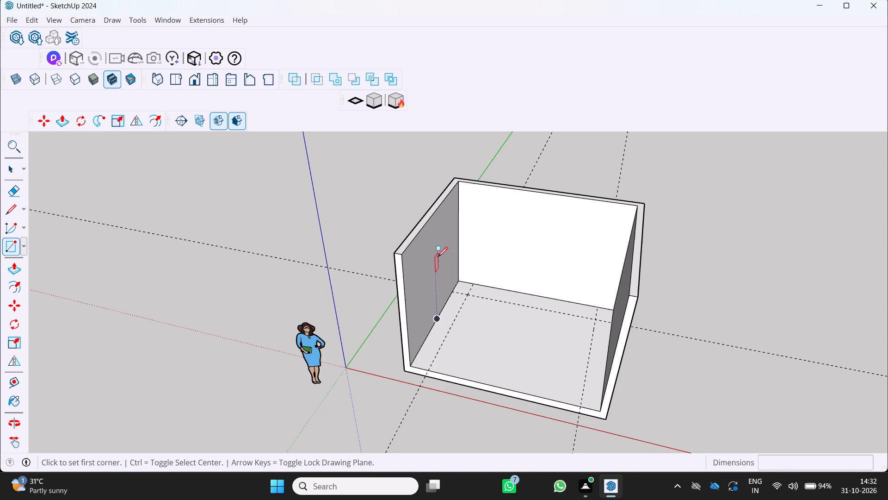
pyautogui.scroll(6, 452, 270)
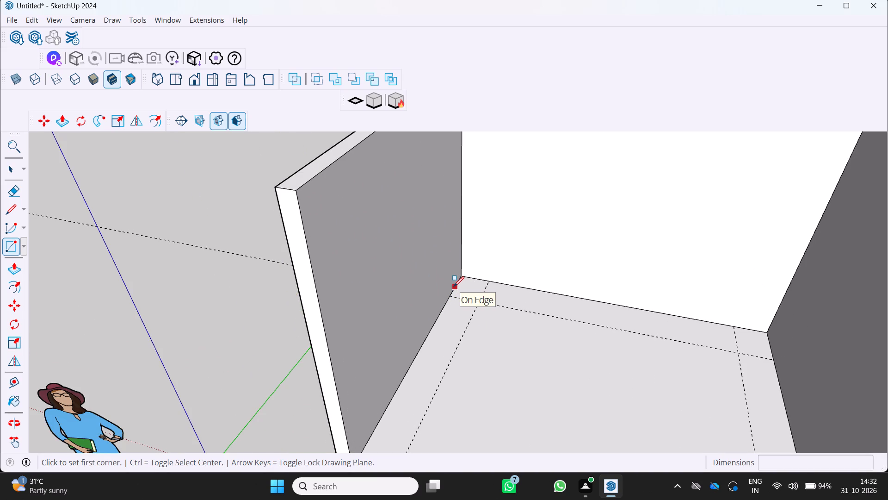
pyautogui.scroll(2, 497, 280)
pyautogui.moveTo(478, 277); pyautogui.dragTo(524, 311, button='middle')
pyautogui.middleClick(524, 311)
pyautogui.middleClick(524, 311)
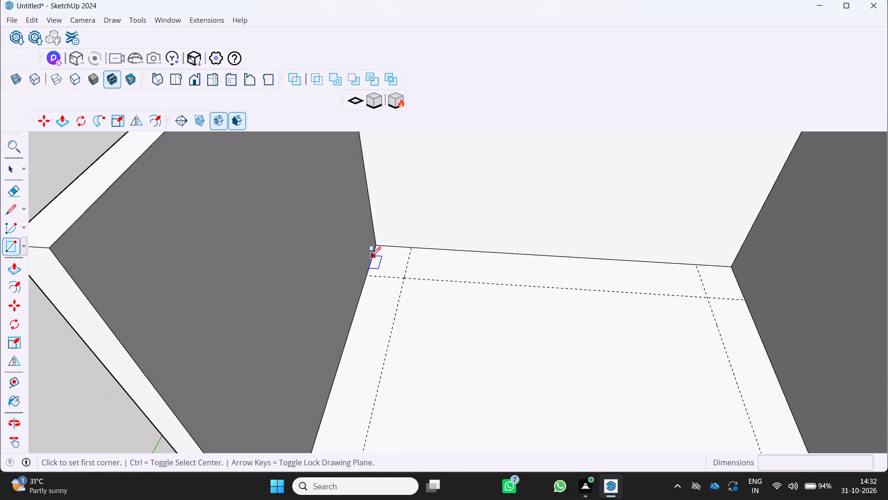
pyautogui.press('r')
pyautogui.scroll(3, 377, 263)
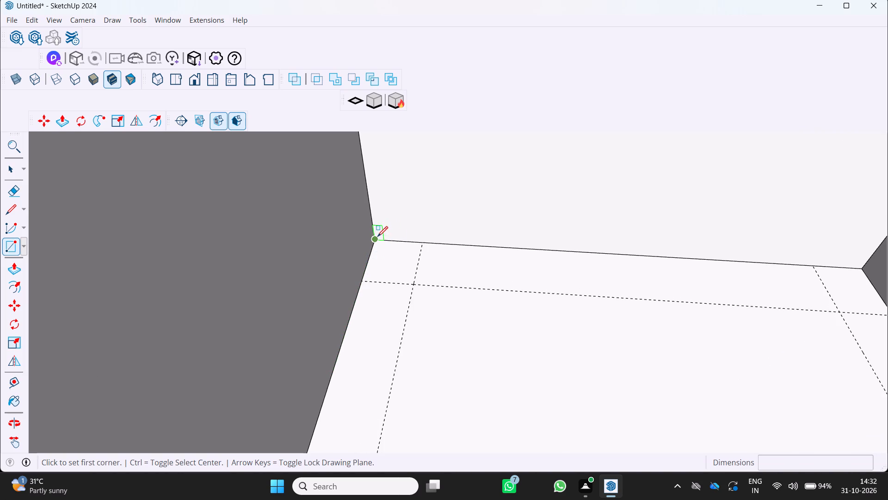
pyautogui.moveTo(377, 237); pyautogui.dragTo(382, 239)
pyautogui.click(413, 283)
# Draw a rectangle of about 1.76' by 1.32' on the floor, from the other back corner to its guide intersection.
pyautogui.scroll(-5, 412, 283)
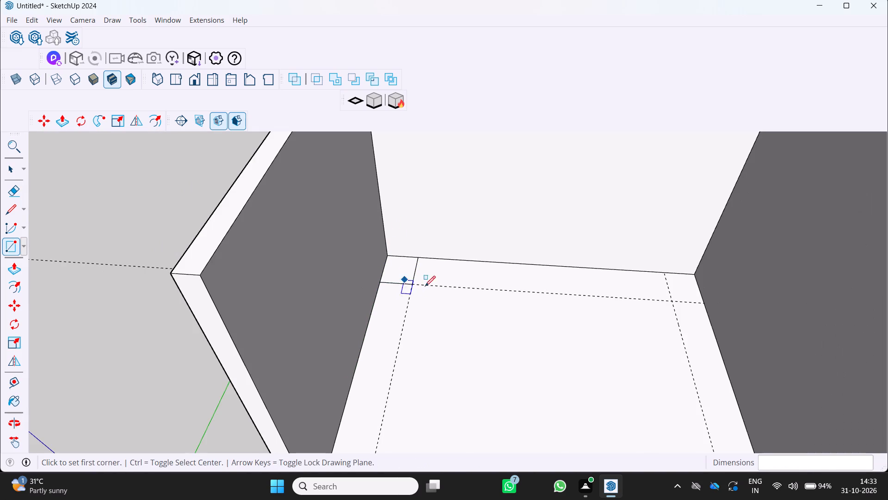
pyautogui.scroll(5, 656, 287)
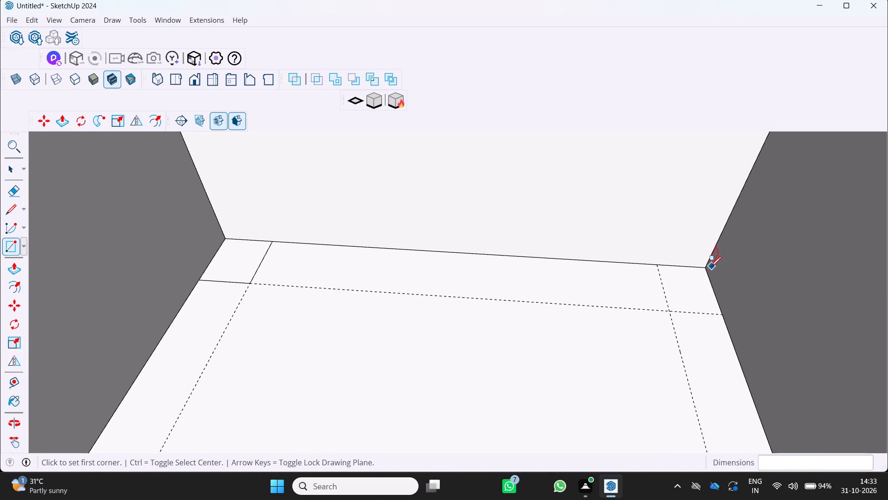
pyautogui.click(707, 267)
pyautogui.click(669, 309)
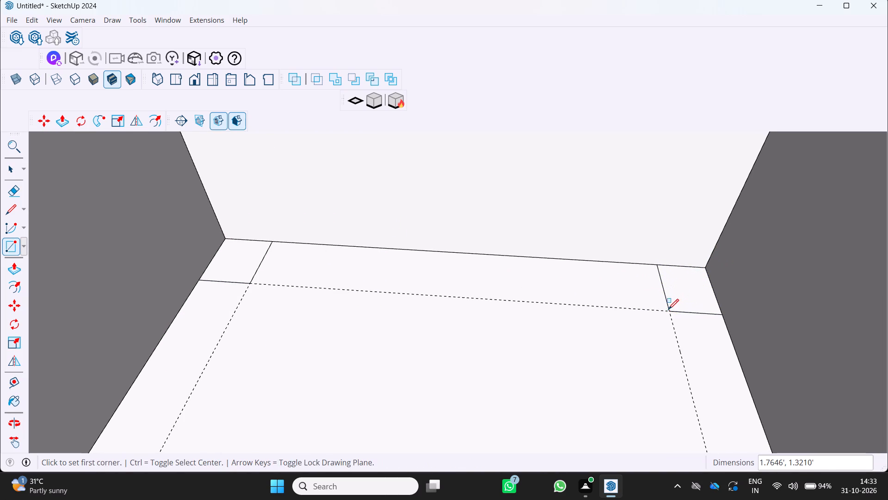
# Push/Pull the corner rectangle beside the origin-side wall up about 4.6' to start a column.
pyautogui.scroll(-5, 686, 285)
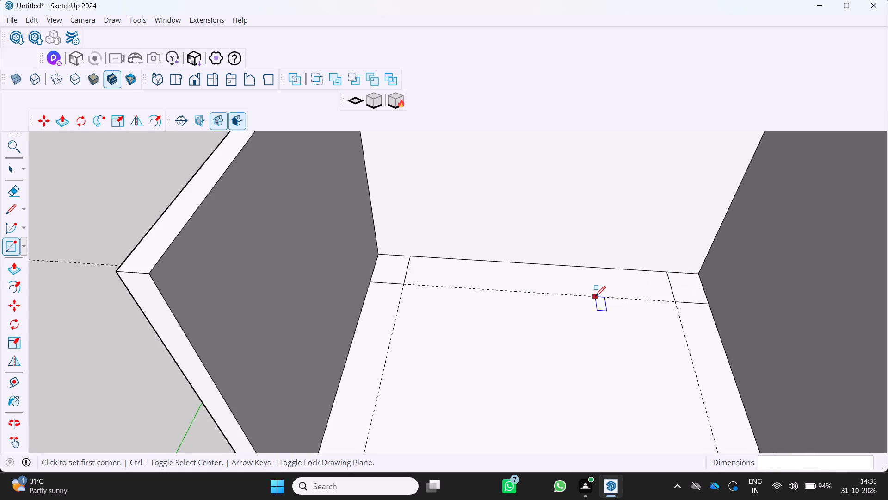
pyautogui.press('p')
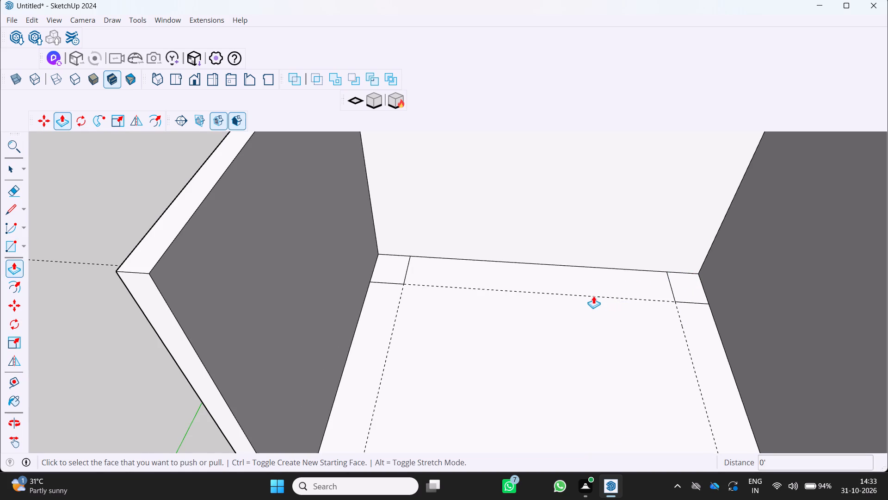
pyautogui.click(394, 260)
pyautogui.moveTo(388, 259); pyautogui.dragTo(394, 195)
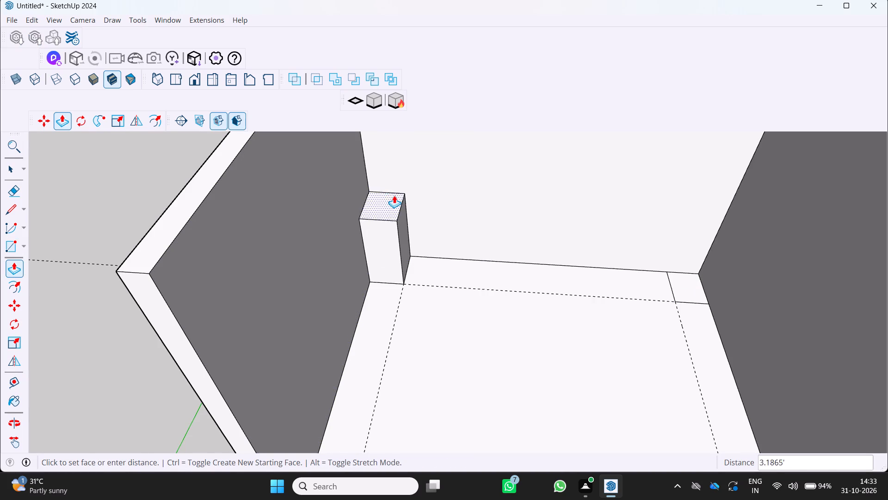
pyautogui.moveTo(394, 195); pyautogui.dragTo(395, 166)
# Push/Pull the top of the origin-side column up about 5.05' more to the top of the walls.
pyautogui.scroll(-12, 405, 180)
pyautogui.moveTo(391, 173); pyautogui.dragTo(439, 183, button='middle')
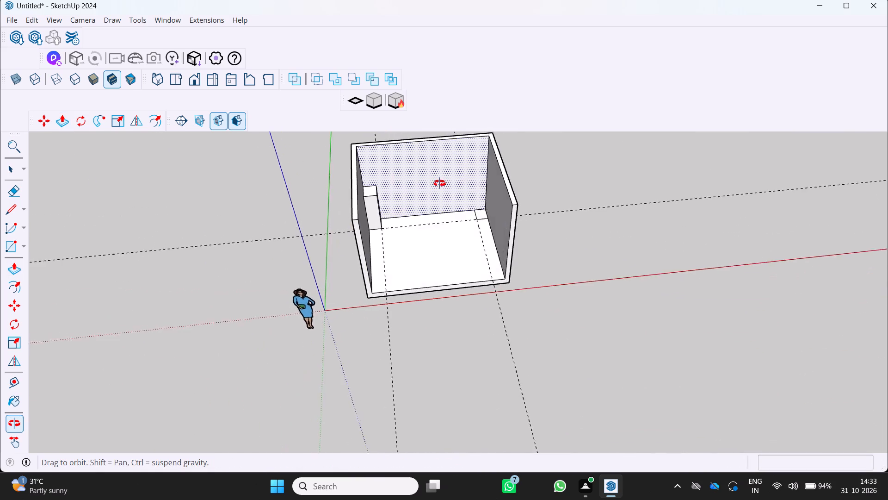
pyautogui.moveTo(439, 183); pyautogui.dragTo(485, 196, button='middle')
pyautogui.scroll(4, 353, 203)
pyautogui.moveTo(351, 209); pyautogui.dragTo(279, 208, button='middle')
pyautogui.middleClick(278, 207)
pyautogui.scroll(-5, 276, 205)
pyautogui.moveTo(325, 181); pyautogui.dragTo(316, 167, button='middle')
pyautogui.scroll(1, 323, 178)
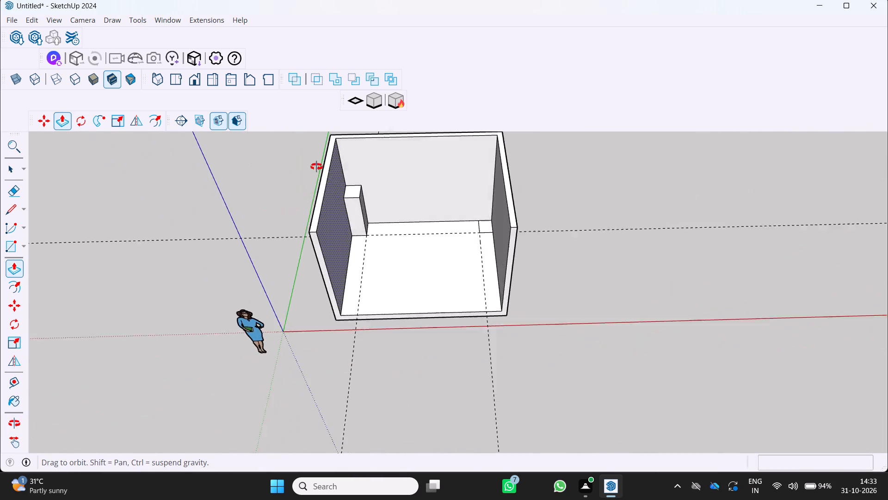
pyautogui.moveTo(316, 167); pyautogui.dragTo(277, 134, button='middle')
pyautogui.scroll(-5, 305, 162)
pyautogui.scroll(1, 340, 170)
pyautogui.moveTo(340, 170); pyautogui.dragTo(258, 129, button='middle')
pyautogui.scroll(2, 388, 178)
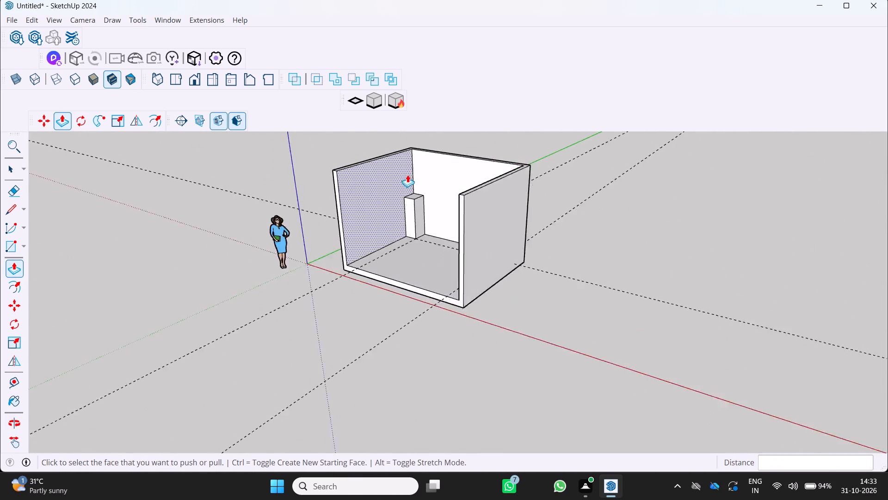
pyautogui.scroll(5, 407, 175)
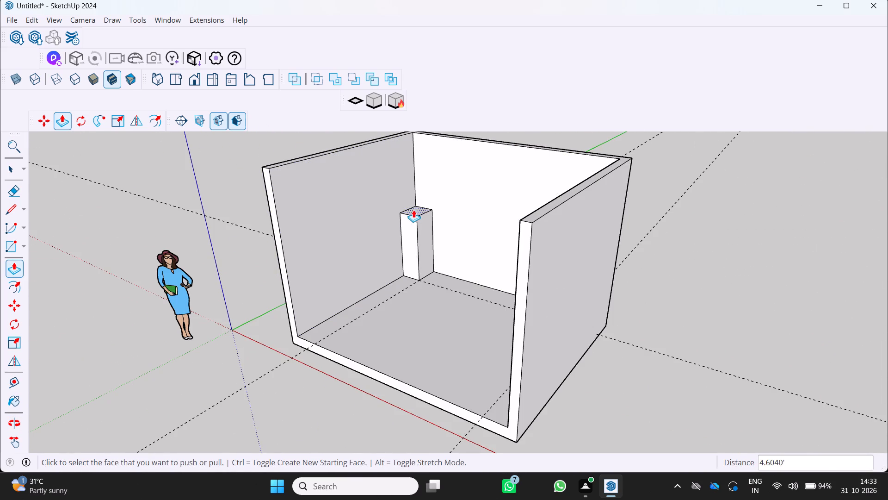
pyautogui.click(415, 206)
pyautogui.scroll(-5, 425, 169)
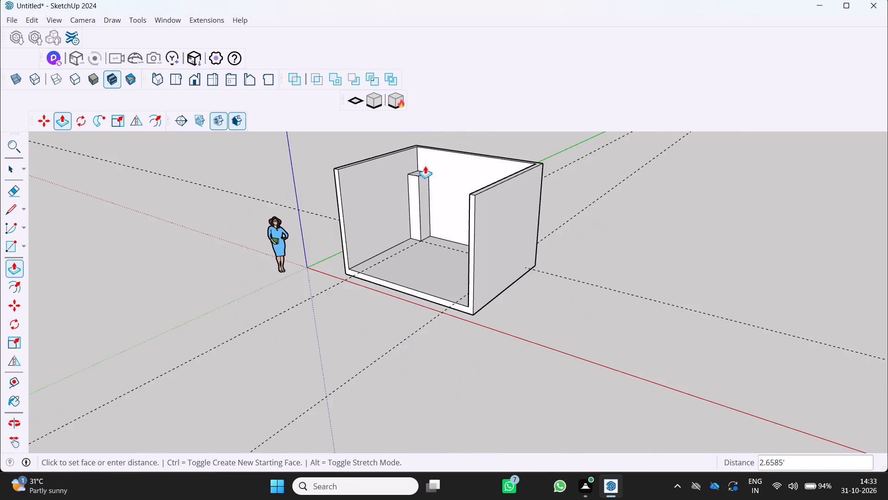
pyautogui.click(455, 135)
# Push/Pull the rectangle in the other back corner up to the wall tops to form the second column.
pyautogui.moveTo(404, 193); pyautogui.dragTo(578, 253, button='middle')
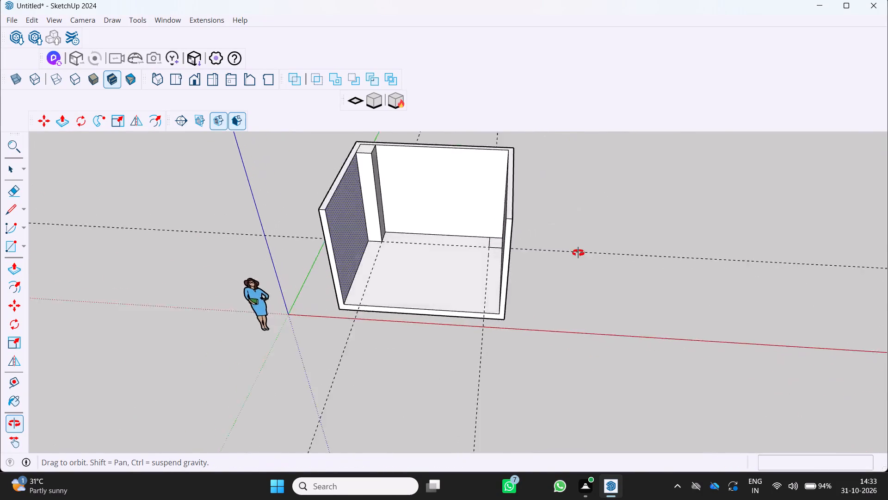
pyautogui.moveTo(578, 253); pyautogui.dragTo(565, 248, button='middle')
pyautogui.middleClick(543, 244)
pyautogui.middleClick(541, 243)
pyautogui.middleClick(540, 243)
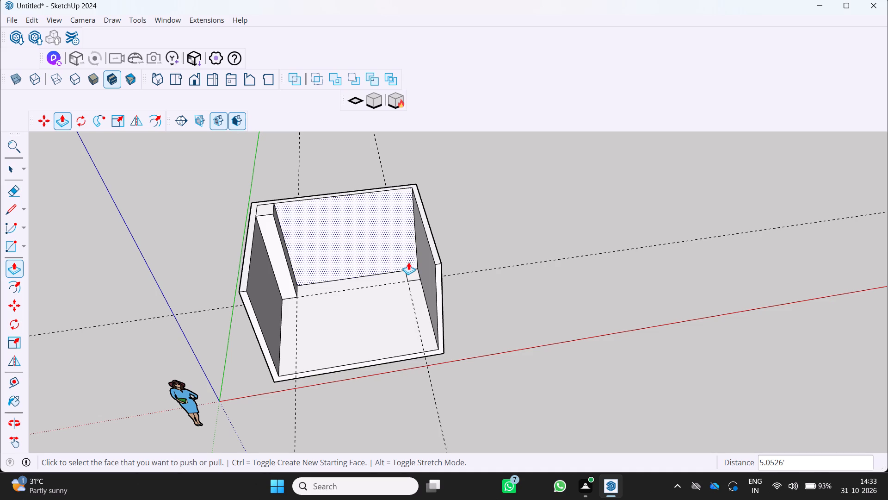
pyautogui.scroll(2, 366, 325)
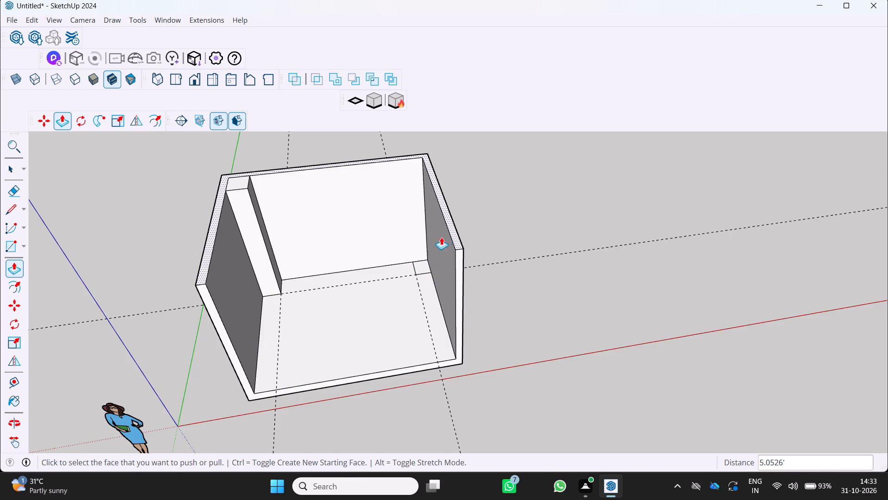
pyautogui.scroll(2, 428, 231)
pyautogui.scroll(3, 381, 288)
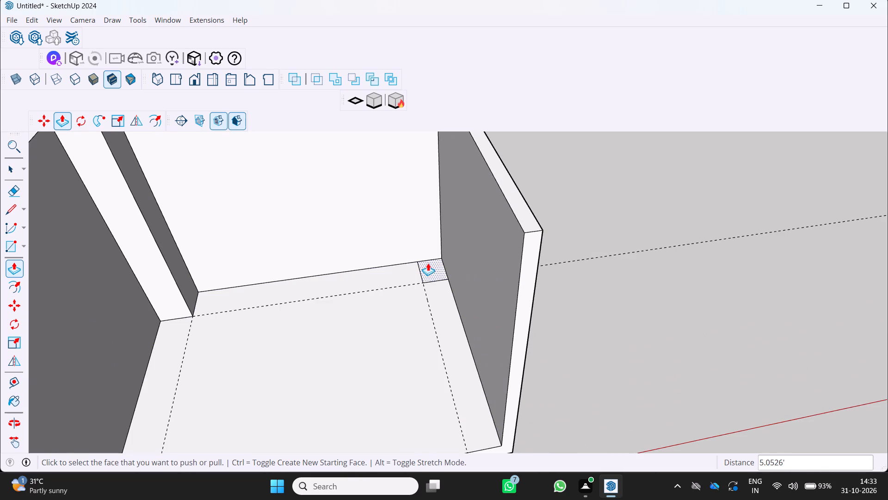
pyautogui.click(430, 264)
pyautogui.scroll(-4, 422, 262)
pyautogui.scroll(-11, 465, 194)
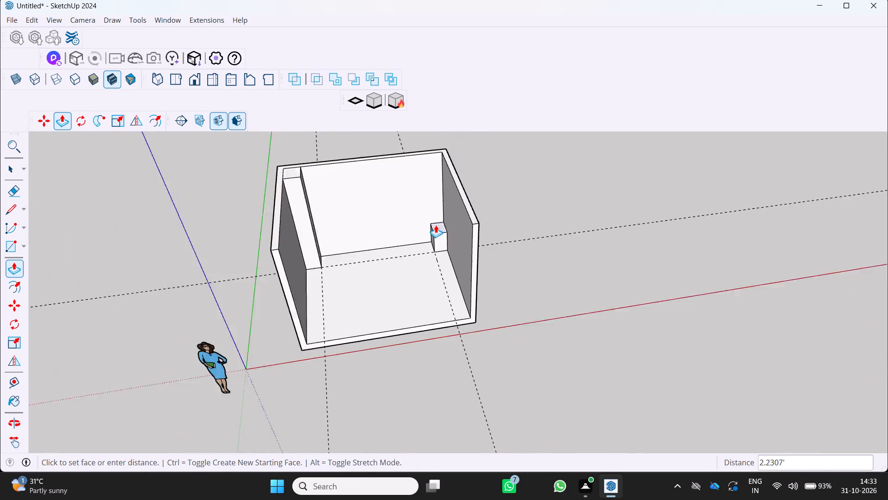
pyautogui.click(465, 162)
pyautogui.scroll(4, 437, 263)
pyautogui.moveTo(404, 254); pyautogui.dragTo(372, 243, button='middle')
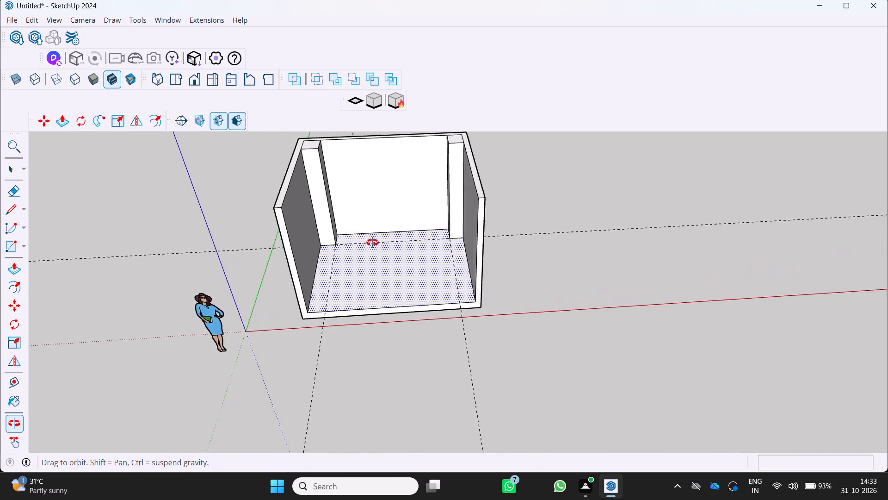
# Push/Pull the inner side face of the origin-side column by about 0.12'.
pyautogui.moveTo(372, 243); pyautogui.dragTo(371, 242, button='middle')
pyautogui.scroll(2, 355, 248)
pyautogui.moveTo(353, 239); pyautogui.dragTo(414, 217, button='middle')
pyautogui.scroll(-4, 413, 216)
pyautogui.moveTo(399, 265); pyautogui.dragTo(356, 195, button='middle')
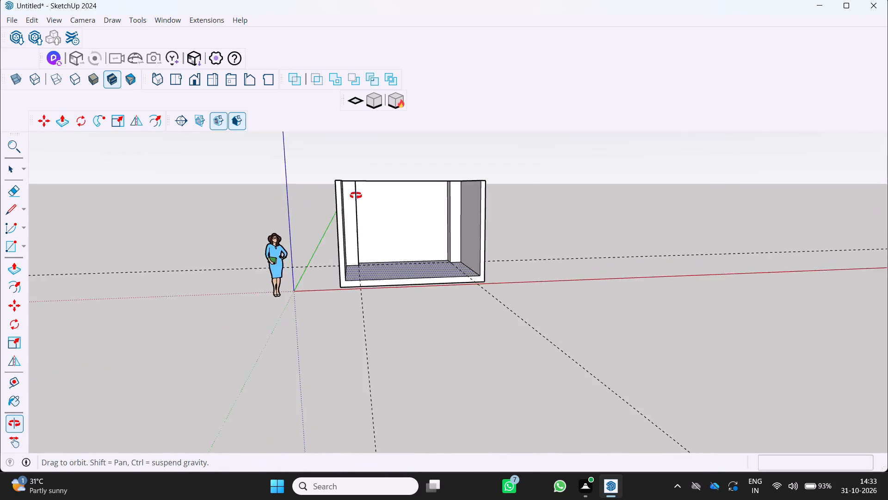
pyautogui.moveTo(356, 195); pyautogui.dragTo(345, 200, button='middle')
pyautogui.scroll(3, 353, 219)
pyautogui.moveTo(361, 252); pyautogui.dragTo(321, 282, button='middle')
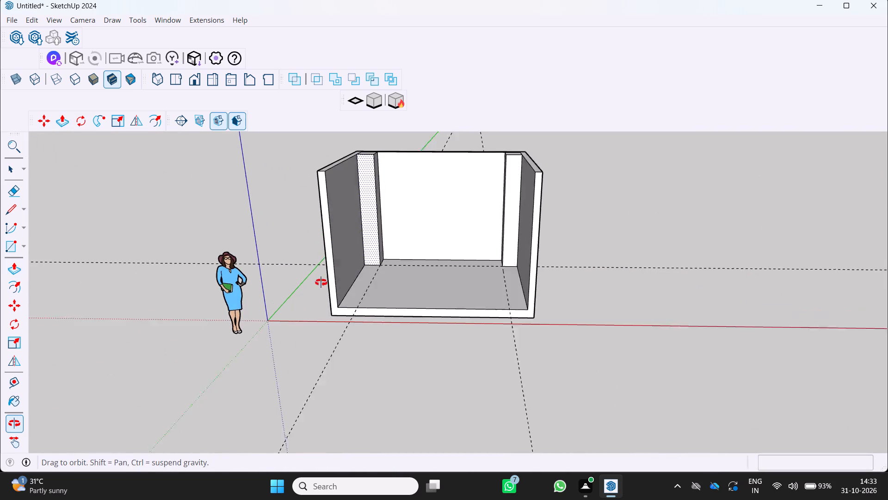
pyautogui.moveTo(321, 282); pyautogui.dragTo(308, 287, button='middle')
pyautogui.scroll(3, 397, 207)
pyautogui.moveTo(395, 192); pyautogui.dragTo(389, 224, button='middle')
pyautogui.moveTo(370, 225); pyautogui.dragTo(365, 225, button='middle')
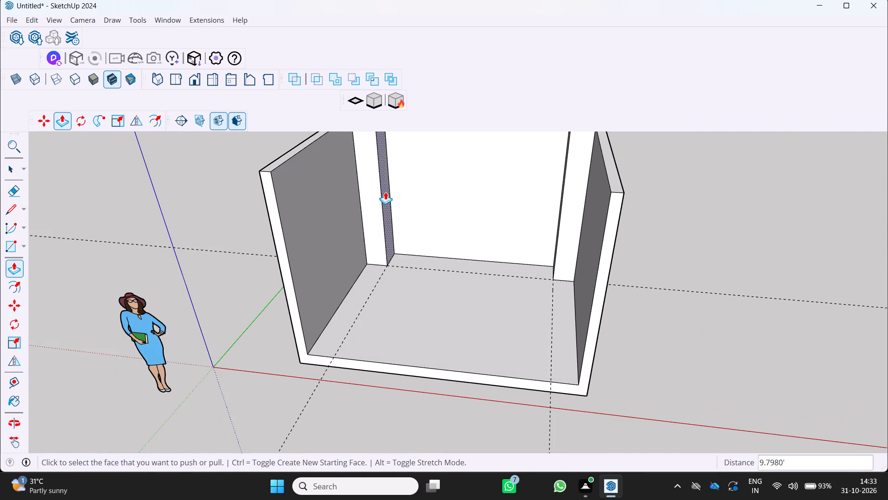
pyautogui.click(387, 193)
pyautogui.scroll(-3, 379, 244)
pyautogui.moveTo(376, 250); pyautogui.dragTo(385, 227, button='middle')
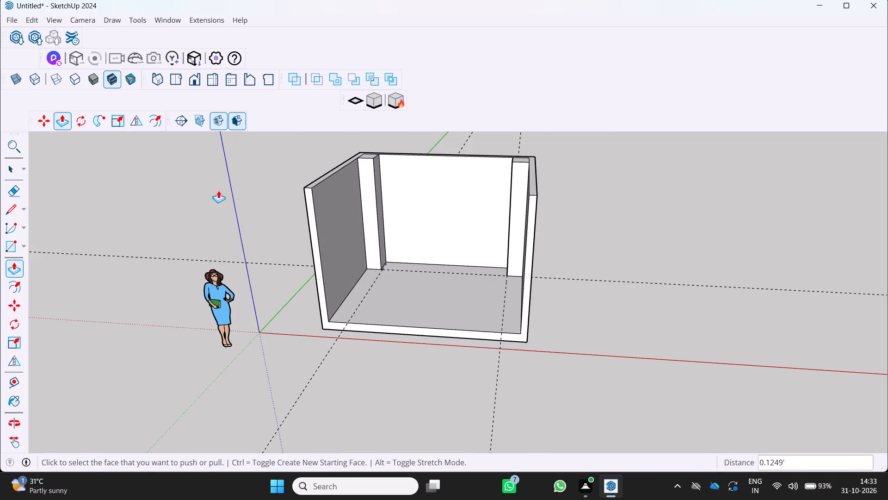
# Delete all guides from the model.
pyautogui.click(32, 20)
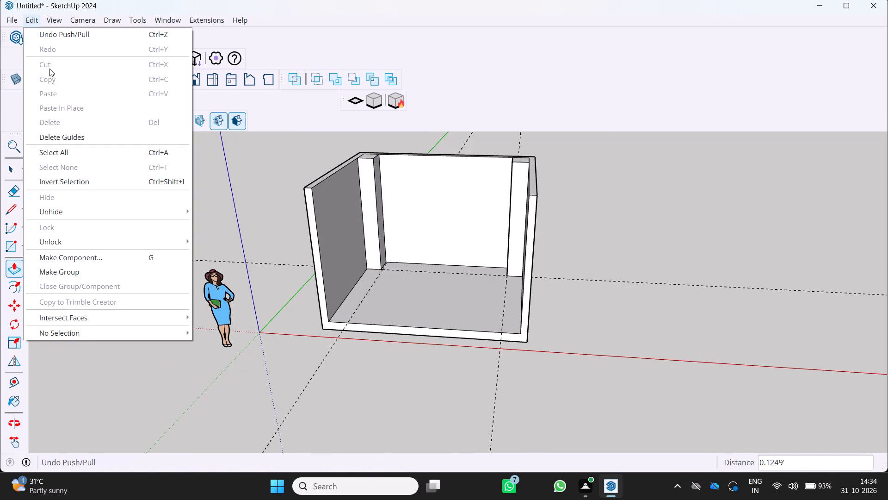
pyautogui.click(79, 139)
# Erase the two edges separating the origin-side column's top from the surrounding wall tops.
pyautogui.moveTo(309, 319); pyautogui.dragTo(339, 312, button='middle')
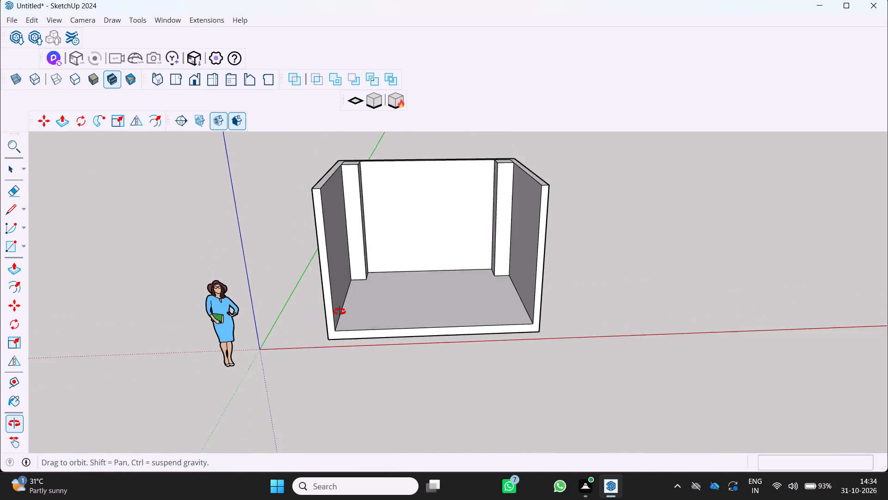
pyautogui.moveTo(339, 312); pyautogui.dragTo(334, 310, button='middle')
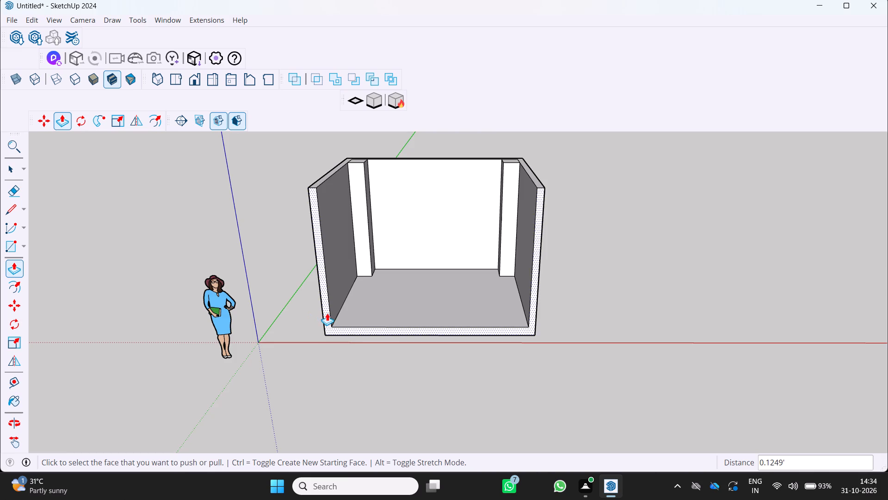
pyautogui.scroll(-1, 358, 330)
pyautogui.moveTo(359, 331); pyautogui.dragTo(332, 340, button='middle')
pyautogui.middleClick(331, 341)
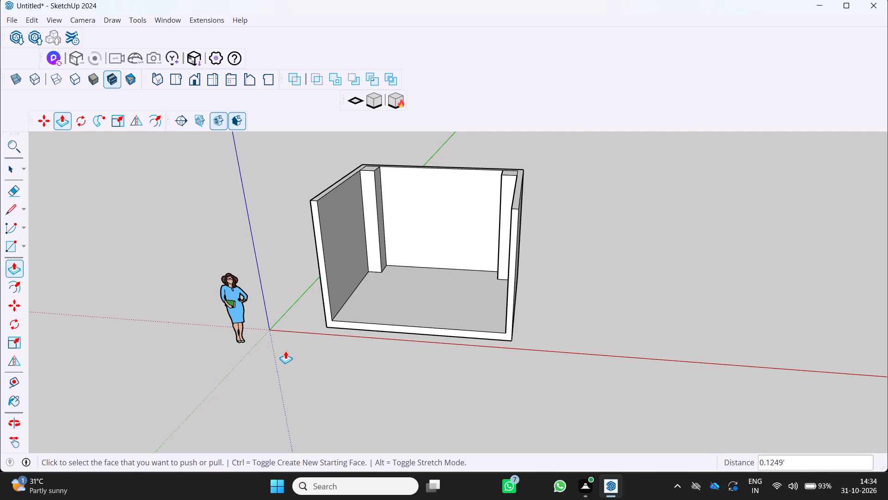
pyautogui.scroll(4, 246, 231)
pyautogui.moveTo(264, 218); pyautogui.dragTo(279, 271, button='middle')
pyautogui.scroll(1, 279, 268)
pyautogui.moveTo(279, 271); pyautogui.dragTo(277, 300, button='middle')
pyautogui.scroll(-6, 327, 220)
pyautogui.scroll(3, 362, 167)
pyautogui.scroll(7, 382, 130)
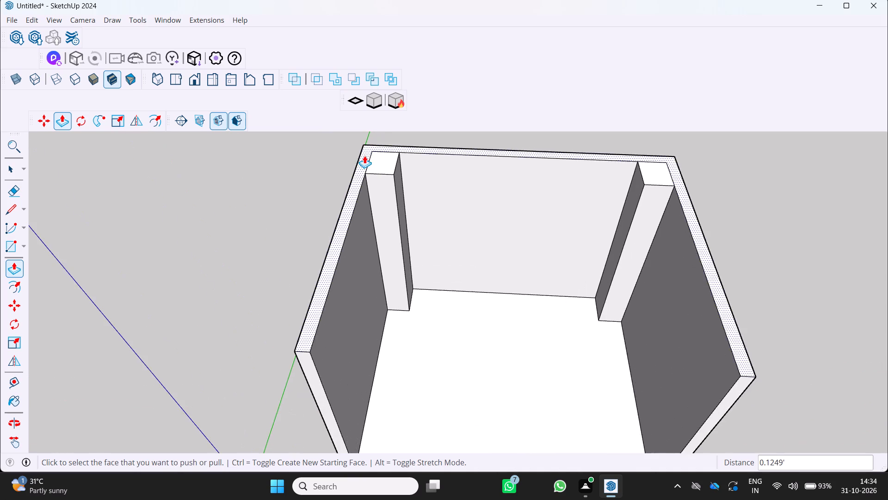
pyautogui.scroll(3, 364, 156)
pyautogui.press('e')
pyautogui.scroll(5, 366, 160)
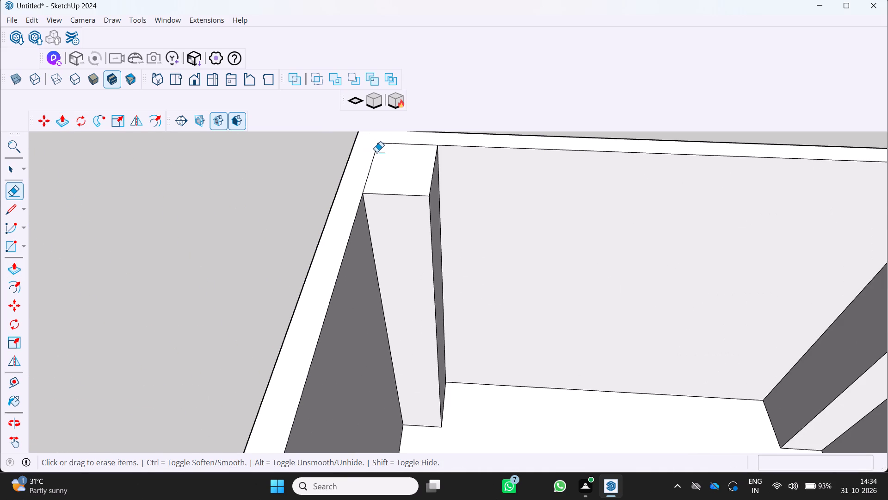
pyautogui.click(376, 152)
pyautogui.click(389, 144)
# Erase the two edges separating the other back column's top from the surrounding wall tops.
pyautogui.scroll(-2, 383, 153)
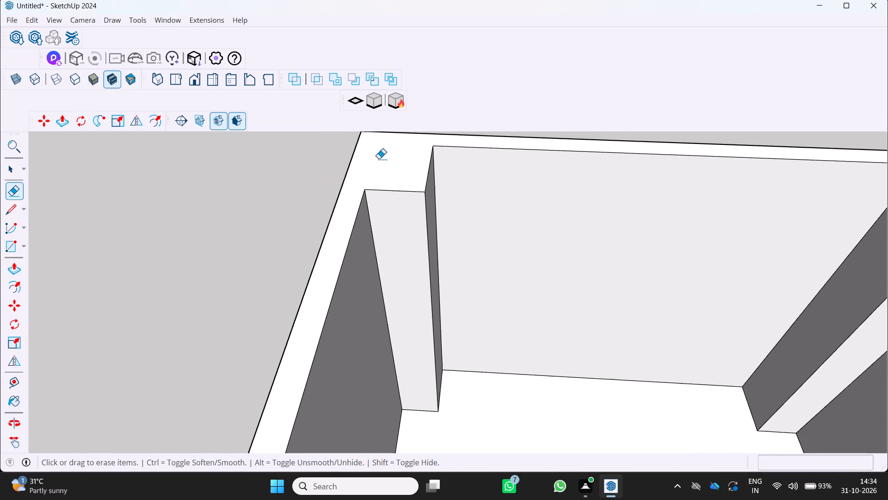
pyautogui.scroll(-8, 379, 159)
pyautogui.scroll(7, 605, 163)
pyautogui.click(624, 164)
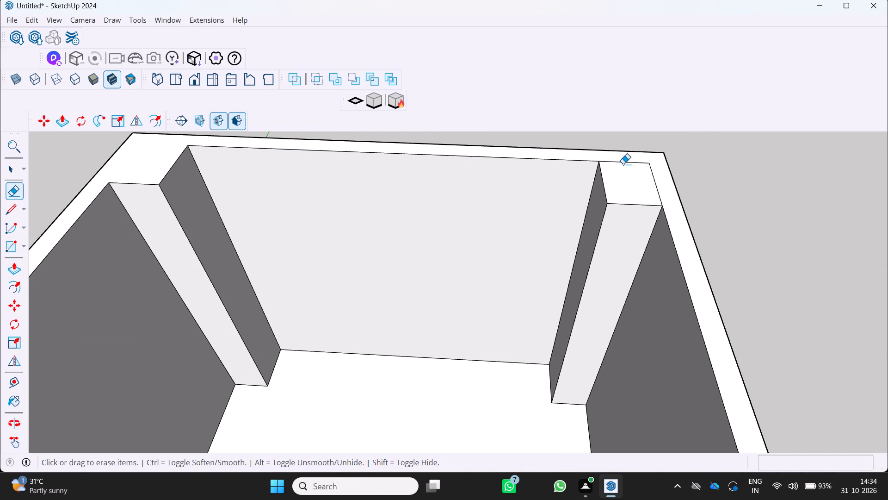
pyautogui.click(654, 175)
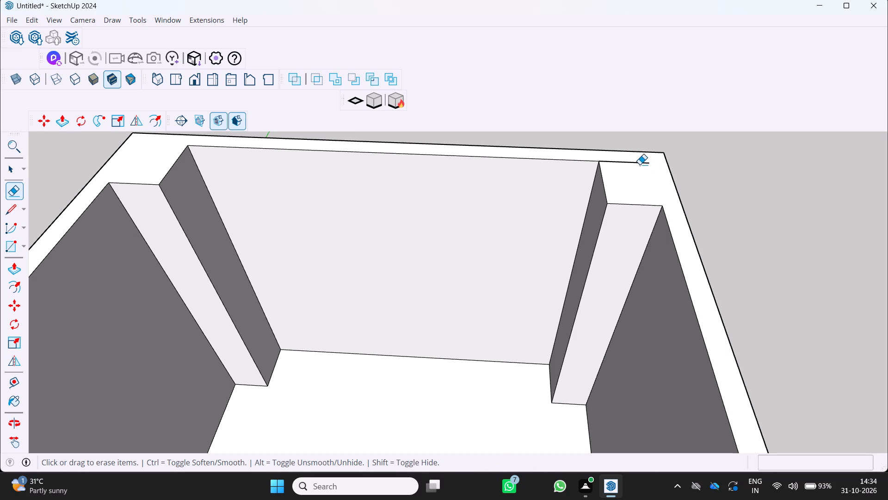
pyautogui.click(636, 162)
# Place a vertical guide 15' from the origin-side column's edge where it meets the side wall.
pyautogui.scroll(-7, 497, 282)
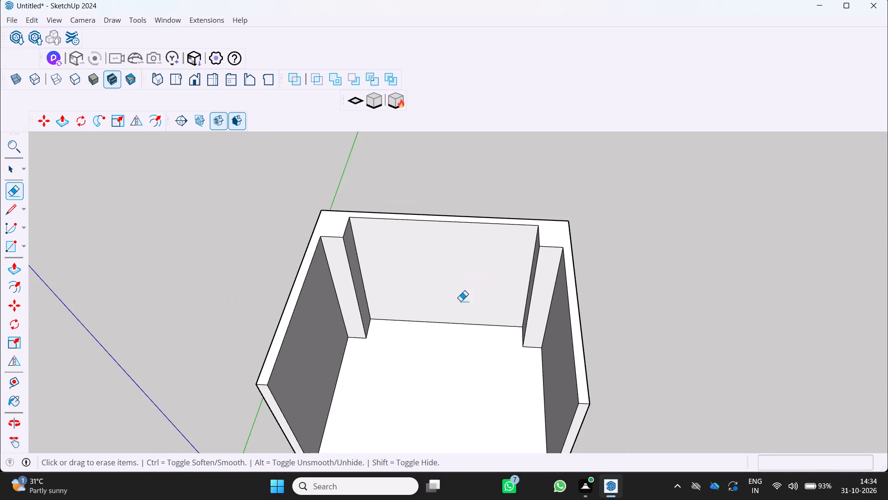
pyautogui.moveTo(376, 313); pyautogui.dragTo(341, 261, button='middle')
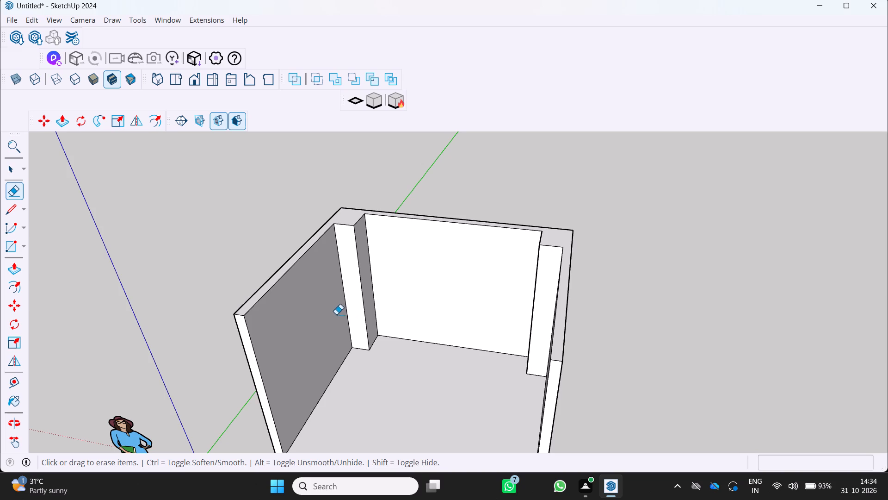
pyautogui.moveTo(354, 329); pyautogui.dragTo(290, 328, button='middle')
pyautogui.press('t')
pyautogui.scroll(4, 367, 298)
pyautogui.click(364, 274)
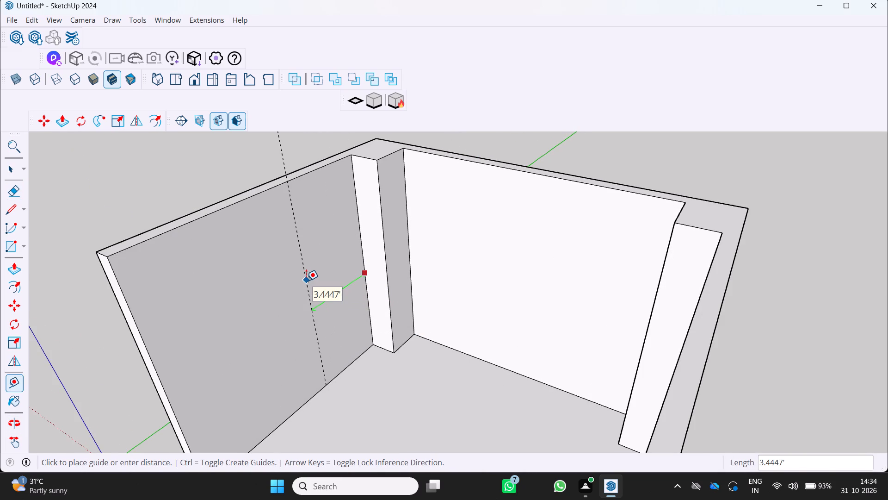
pyautogui.write('15')
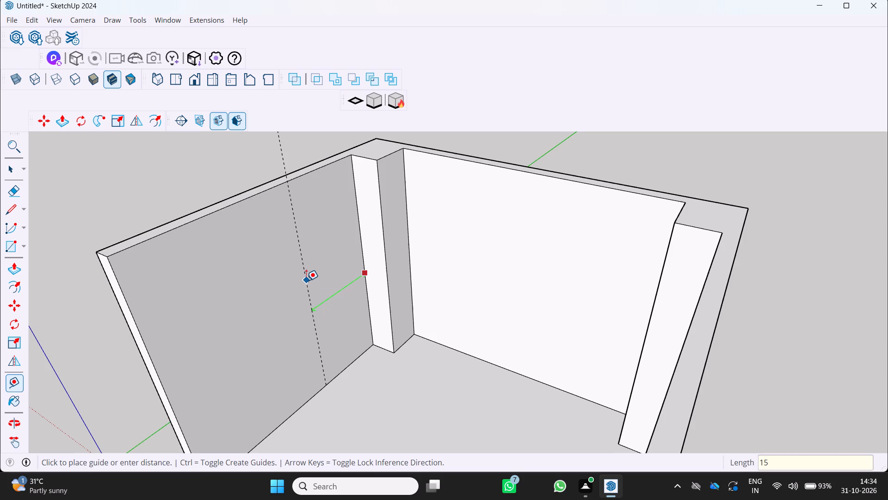
pyautogui.press('Return')
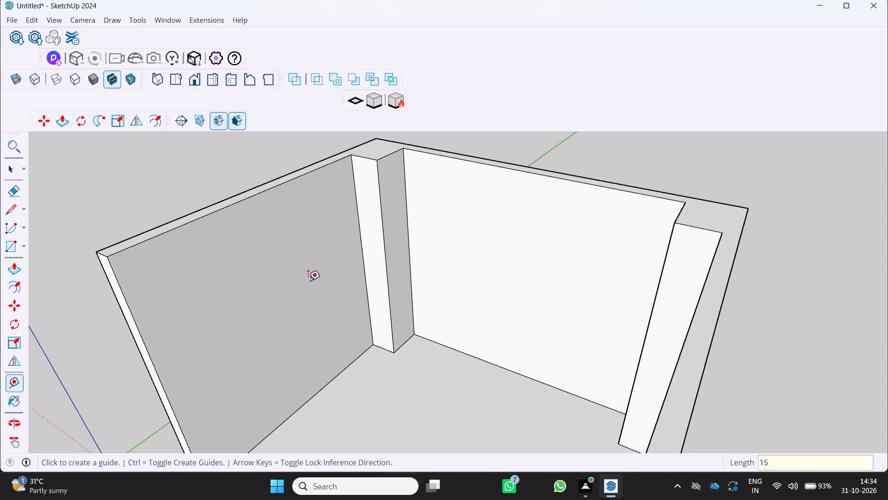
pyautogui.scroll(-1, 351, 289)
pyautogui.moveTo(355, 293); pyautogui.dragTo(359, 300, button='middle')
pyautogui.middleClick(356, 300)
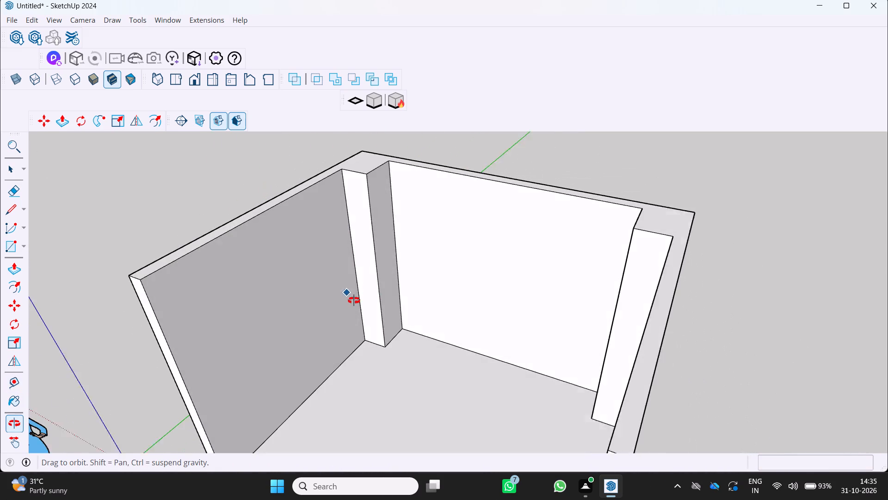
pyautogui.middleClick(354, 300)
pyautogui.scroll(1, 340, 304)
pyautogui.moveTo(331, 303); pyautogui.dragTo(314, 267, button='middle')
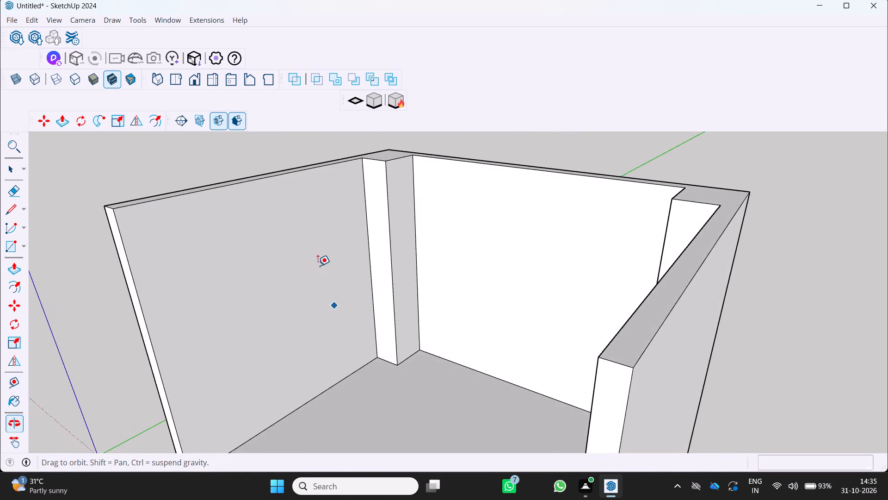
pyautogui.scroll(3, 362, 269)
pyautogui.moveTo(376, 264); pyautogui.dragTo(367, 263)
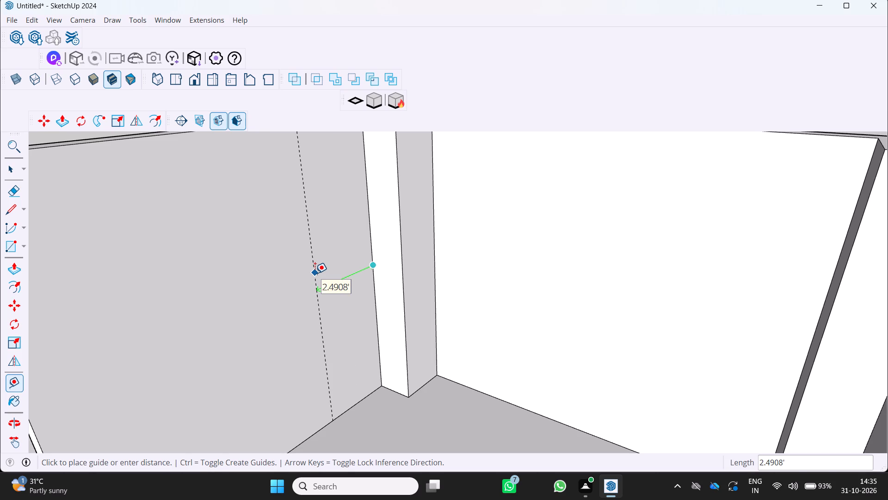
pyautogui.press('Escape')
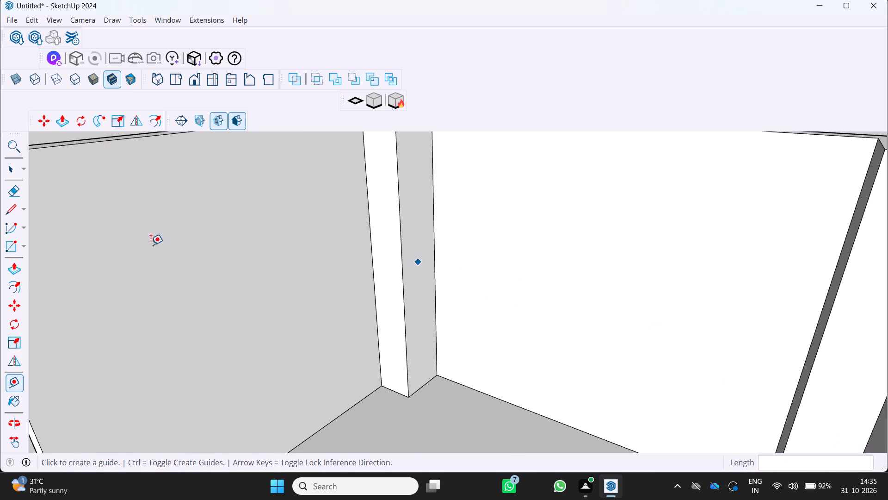
# Check the measurement units settings in Model Info.
pyautogui.click(171, 20)
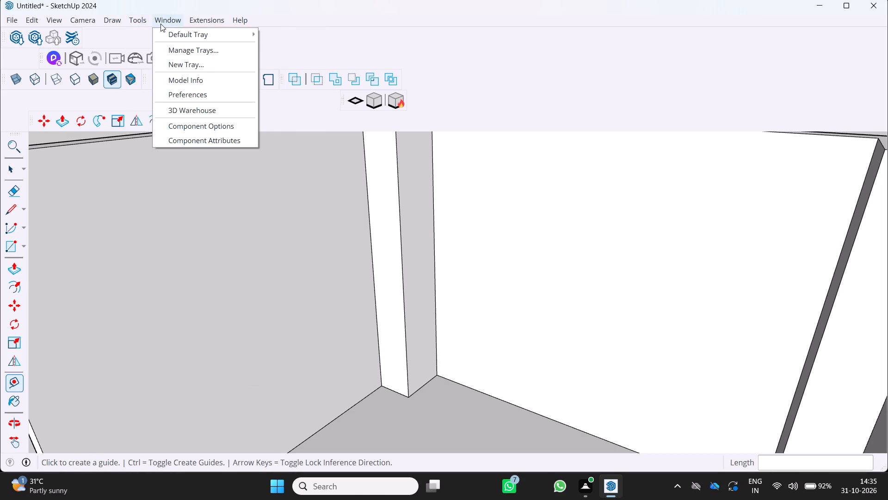
pyautogui.click(161, 22)
pyautogui.click(172, 17)
pyautogui.click(190, 82)
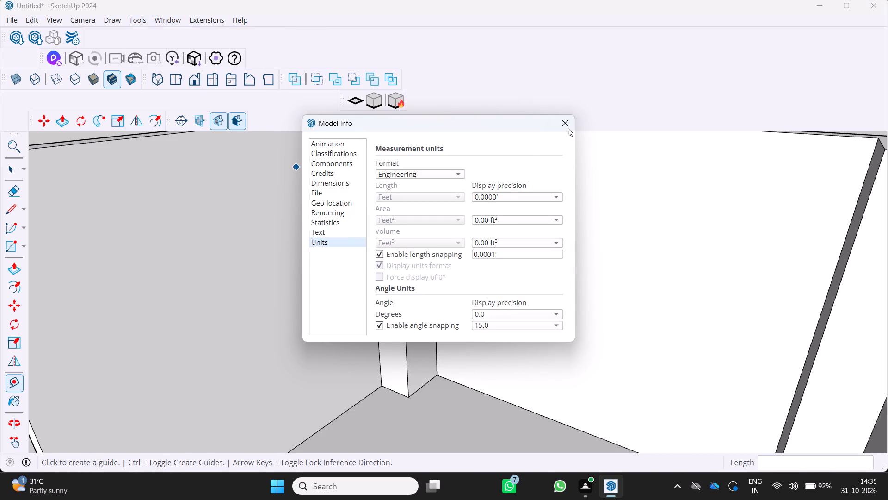
pyautogui.click(568, 121)
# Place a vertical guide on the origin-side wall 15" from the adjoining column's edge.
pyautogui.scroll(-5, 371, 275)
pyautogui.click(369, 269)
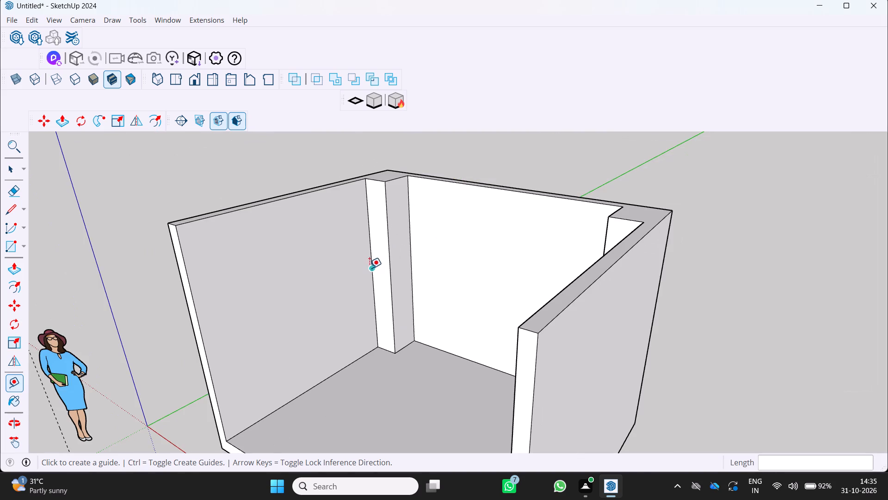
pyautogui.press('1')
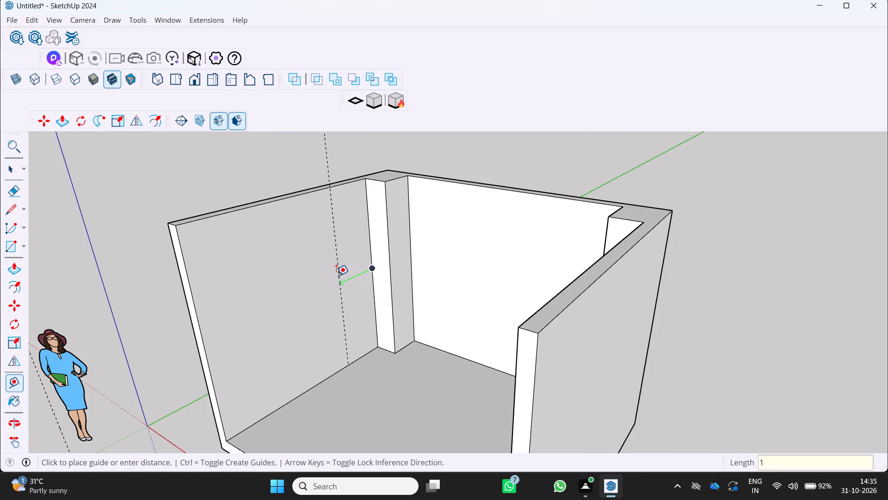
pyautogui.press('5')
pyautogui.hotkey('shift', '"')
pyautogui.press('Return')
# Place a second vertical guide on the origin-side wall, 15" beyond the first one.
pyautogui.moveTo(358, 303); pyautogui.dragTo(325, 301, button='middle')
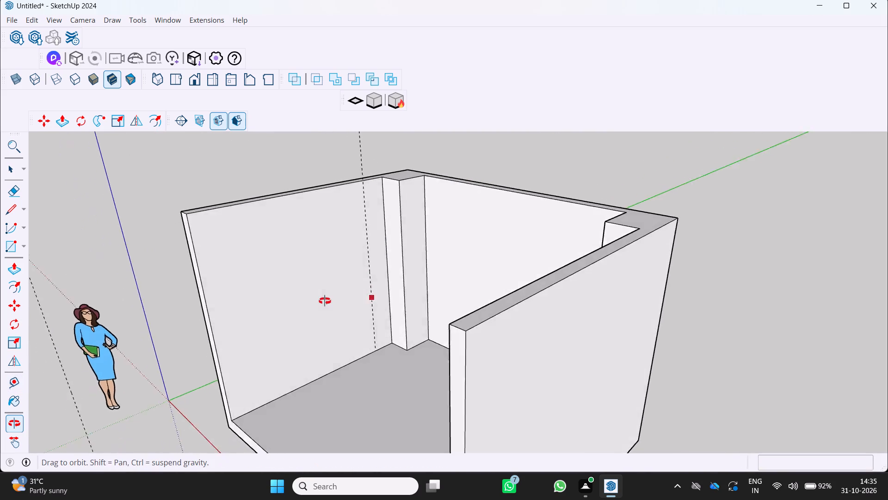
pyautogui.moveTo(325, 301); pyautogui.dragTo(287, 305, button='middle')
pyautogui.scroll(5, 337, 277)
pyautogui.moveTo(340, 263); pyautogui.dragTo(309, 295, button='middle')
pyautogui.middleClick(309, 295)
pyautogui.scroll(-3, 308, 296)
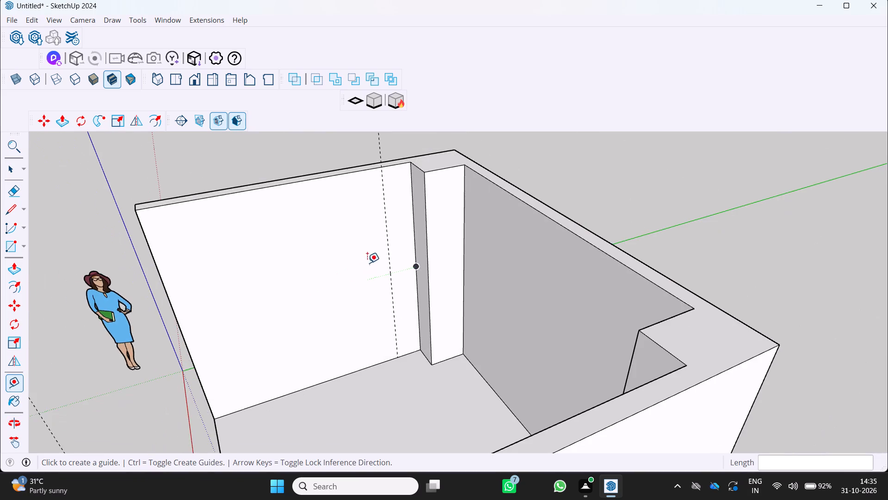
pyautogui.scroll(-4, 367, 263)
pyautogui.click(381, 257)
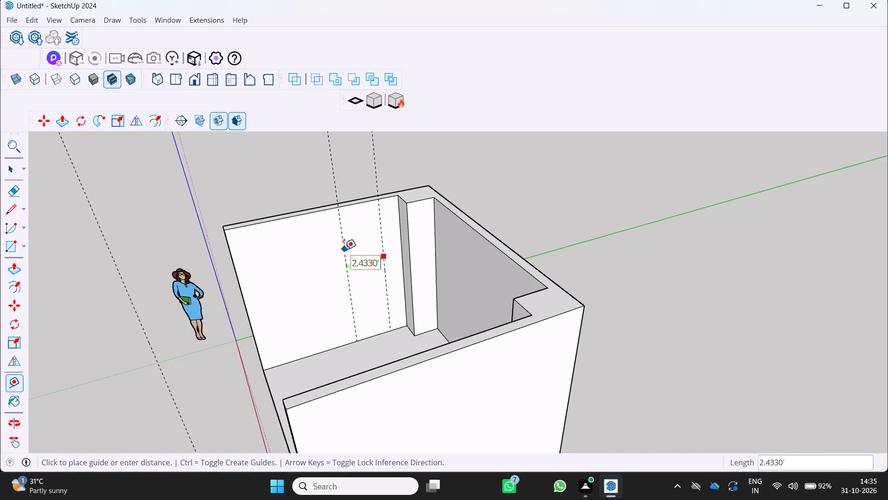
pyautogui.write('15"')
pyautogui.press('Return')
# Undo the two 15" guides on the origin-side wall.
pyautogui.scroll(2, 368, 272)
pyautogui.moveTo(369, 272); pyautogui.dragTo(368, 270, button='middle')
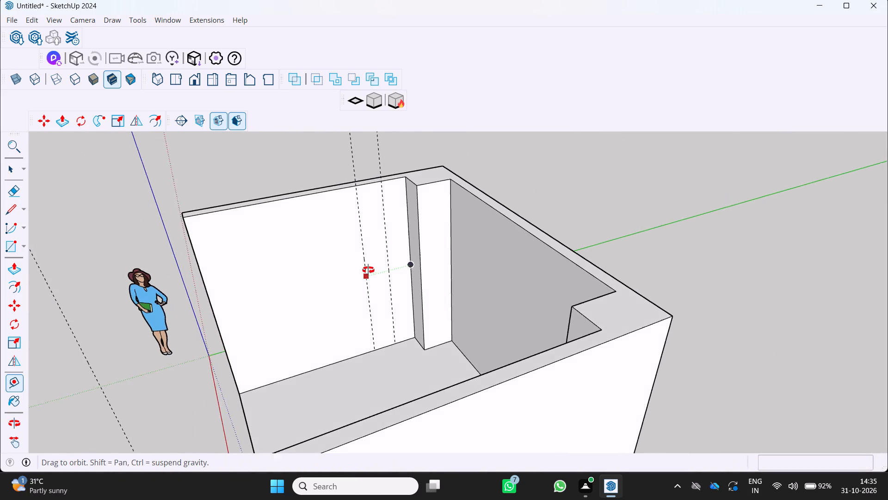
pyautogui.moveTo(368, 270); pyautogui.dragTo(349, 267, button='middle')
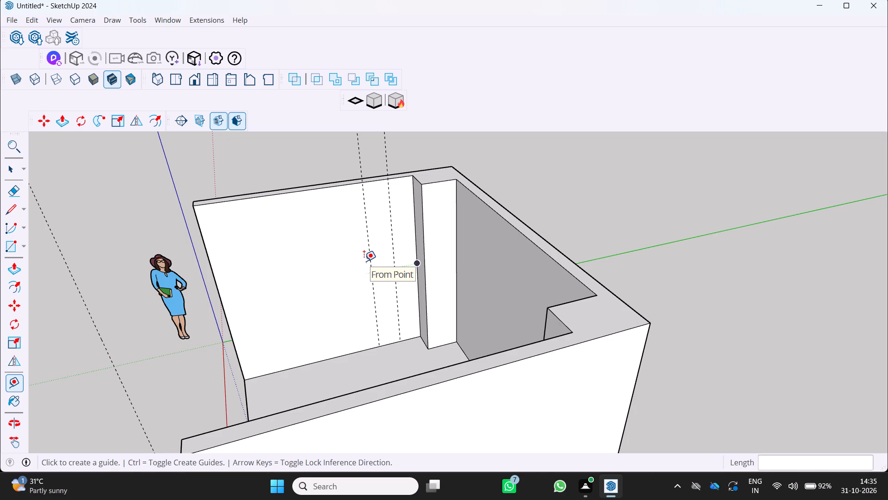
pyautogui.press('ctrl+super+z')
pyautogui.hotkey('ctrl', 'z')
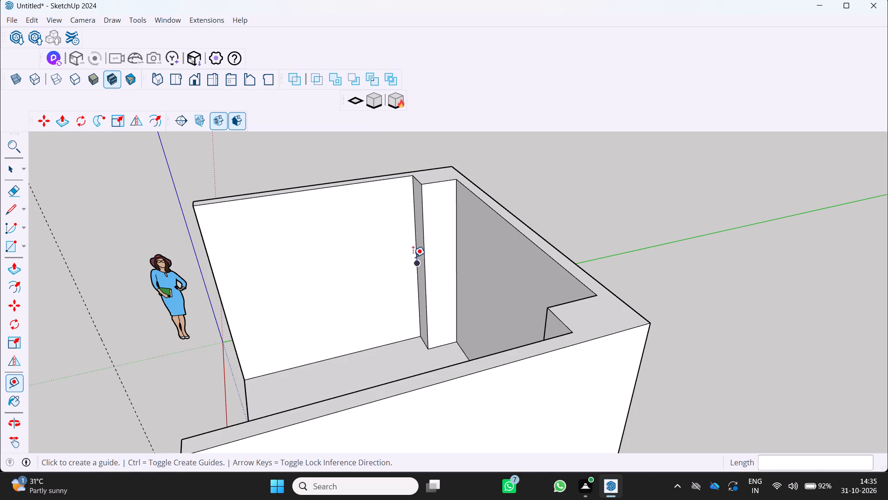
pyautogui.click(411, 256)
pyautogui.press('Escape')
# Place a vertical guide on the origin-side wall, 20" from the adjoining column's edge.
pyautogui.press('t')
pyautogui.click(414, 262)
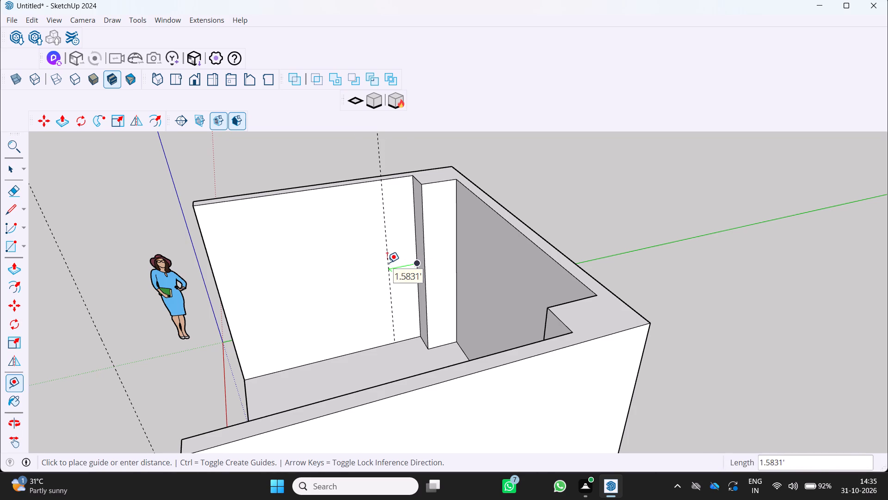
pyautogui.write('20')
pyautogui.hotkey('shift', '"')
pyautogui.press('Return')
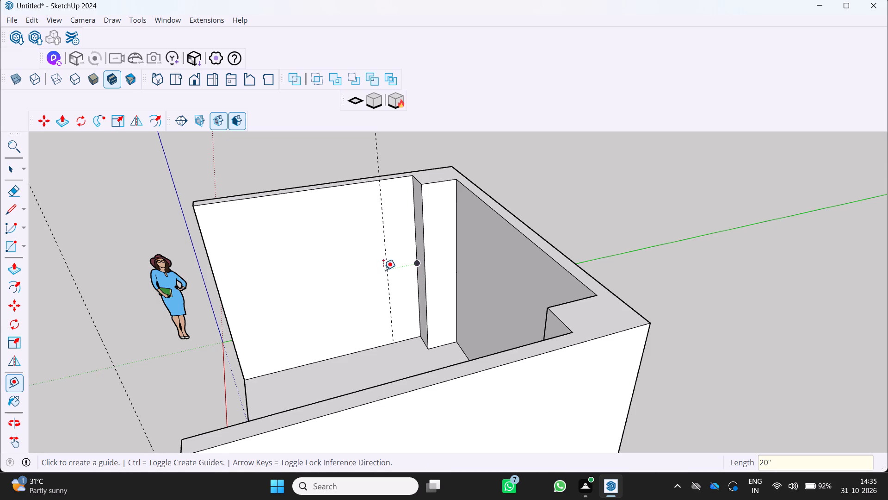
pyautogui.click(383, 269)
pyautogui.press('Escape')
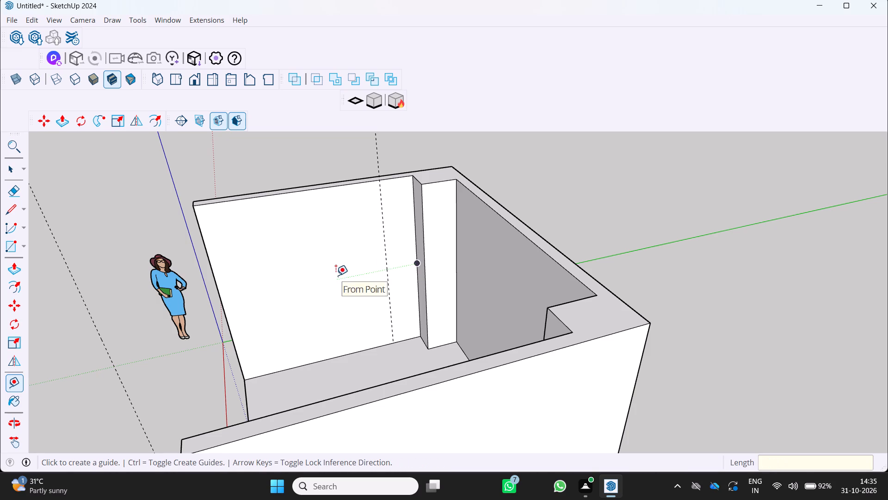
# Place two more vertical guides along the origin-side wall, each 20" beyond the previous one.
pyautogui.press('t')
pyautogui.click(387, 261)
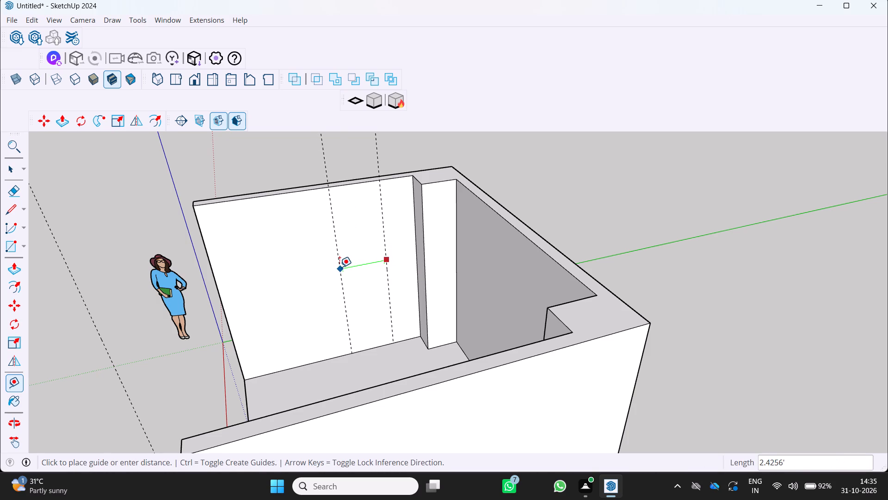
pyautogui.write('20')
pyautogui.hotkey('shift', '"')
pyautogui.press('Return')
pyautogui.click(355, 284)
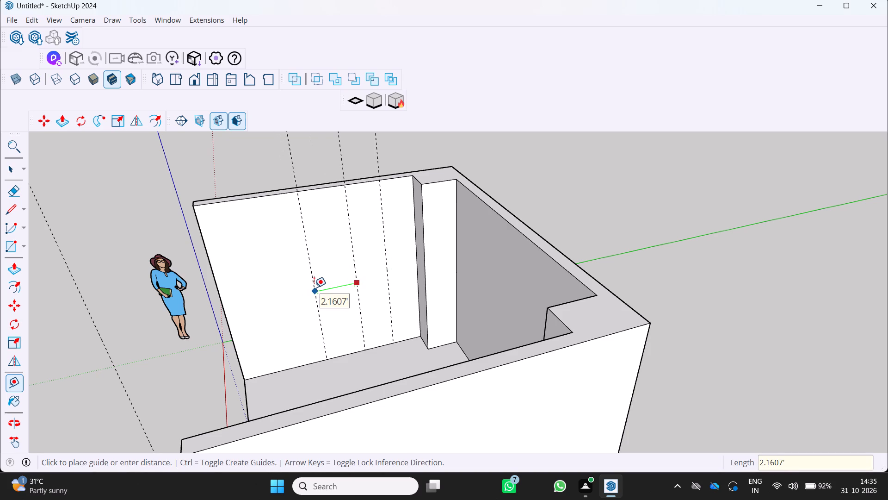
pyautogui.write('20"')
pyautogui.press('Return')
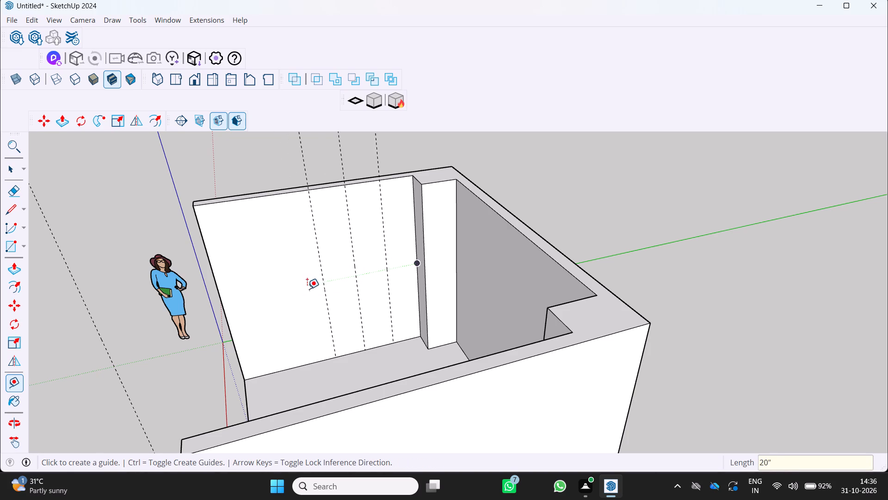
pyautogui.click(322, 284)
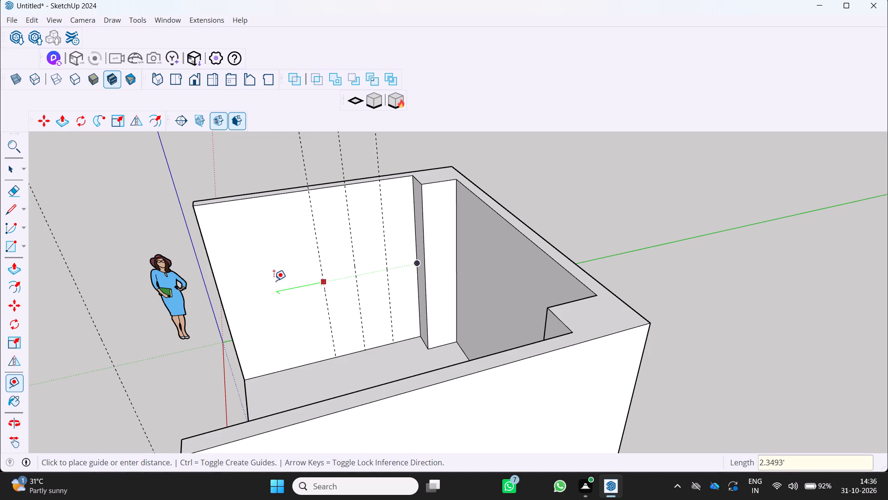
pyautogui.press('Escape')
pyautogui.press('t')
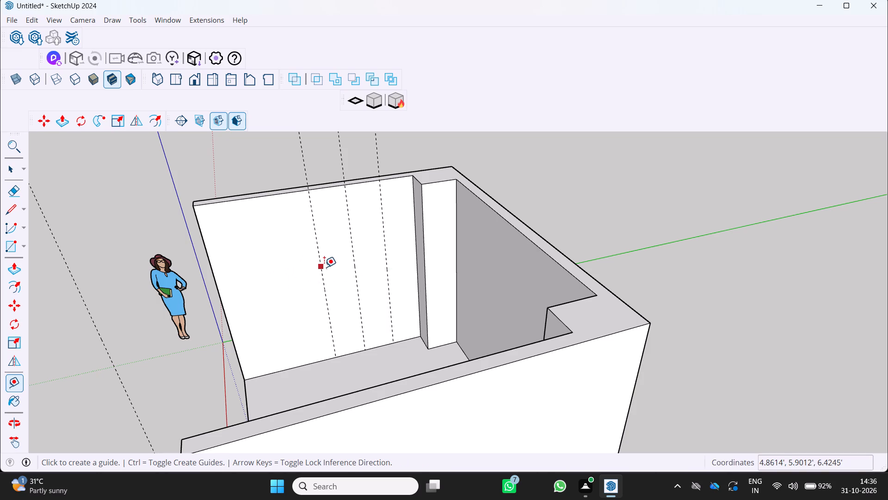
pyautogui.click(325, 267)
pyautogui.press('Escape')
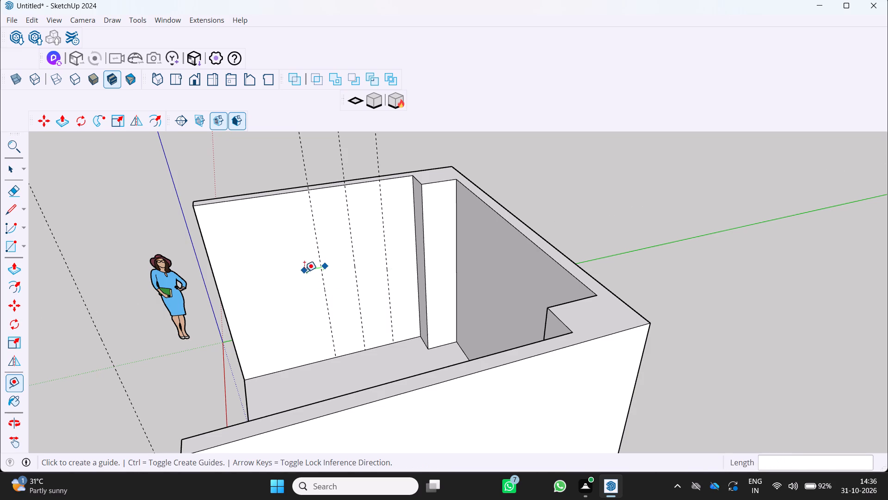
# Place a fourth vertical guide on the origin-side wall, 40" beyond the third guide.
pyautogui.press('t')
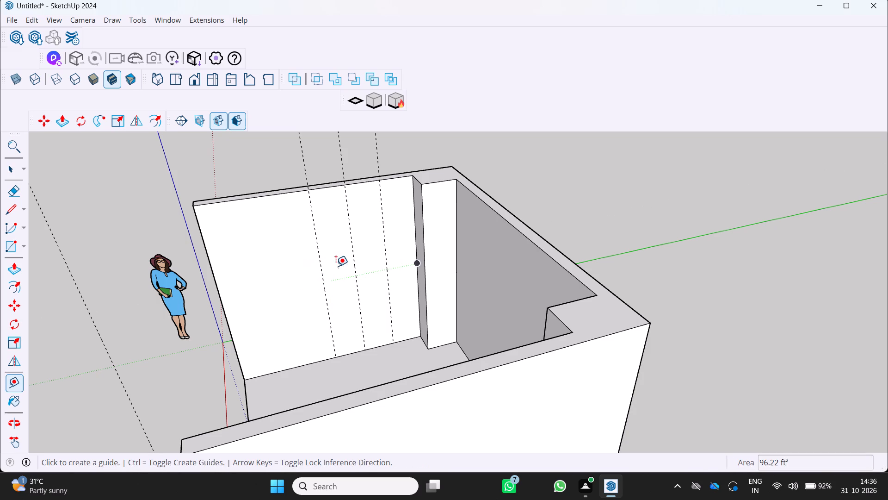
pyautogui.click(318, 269)
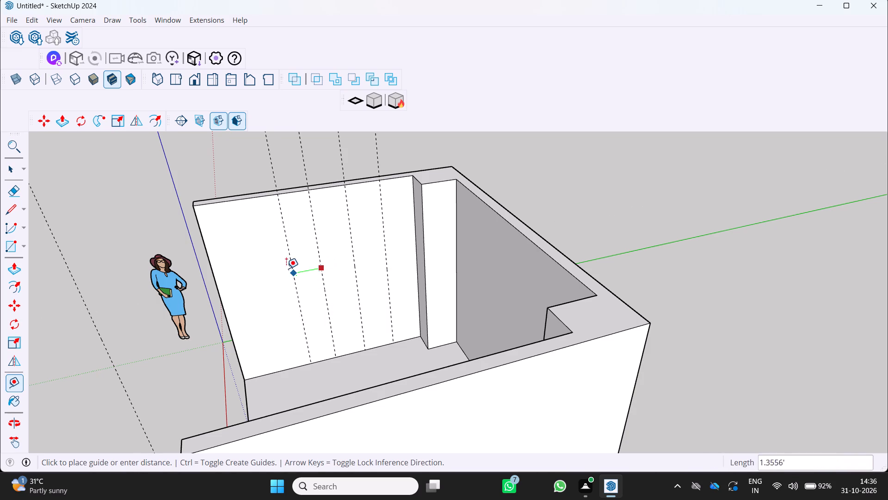
pyautogui.press('4')
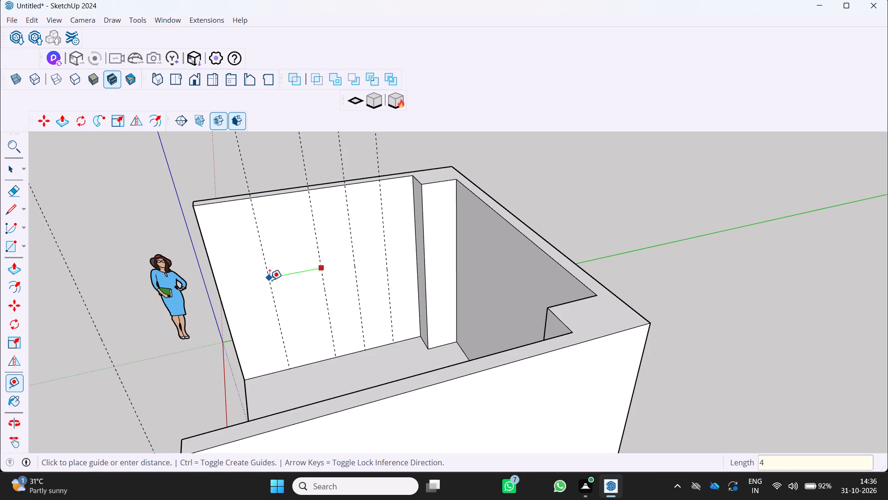
pyautogui.write('0"')
pyautogui.press('Return')
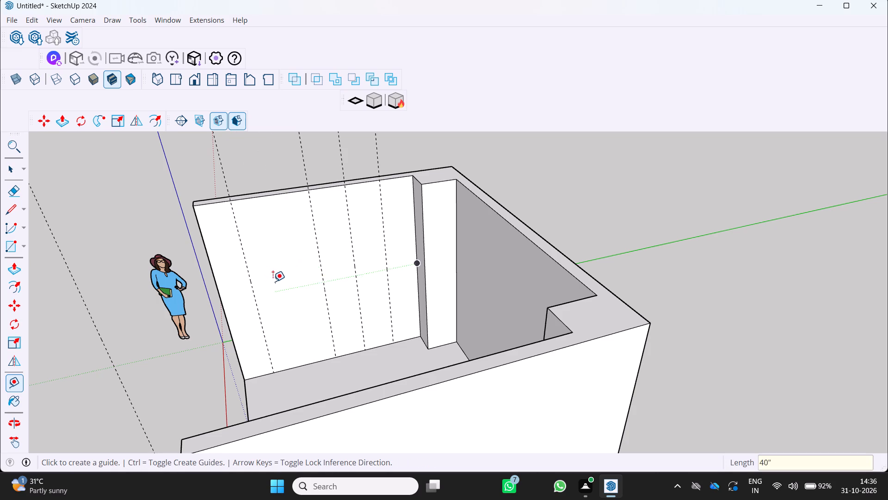
# Place a horizontal guide across the origin-side wall, about 1.75' below its top edge.
pyautogui.scroll(-1, 259, 297)
pyautogui.moveTo(231, 217); pyautogui.dragTo(227, 180, button='middle')
pyautogui.moveTo(245, 229); pyautogui.dragTo(265, 267, button='middle')
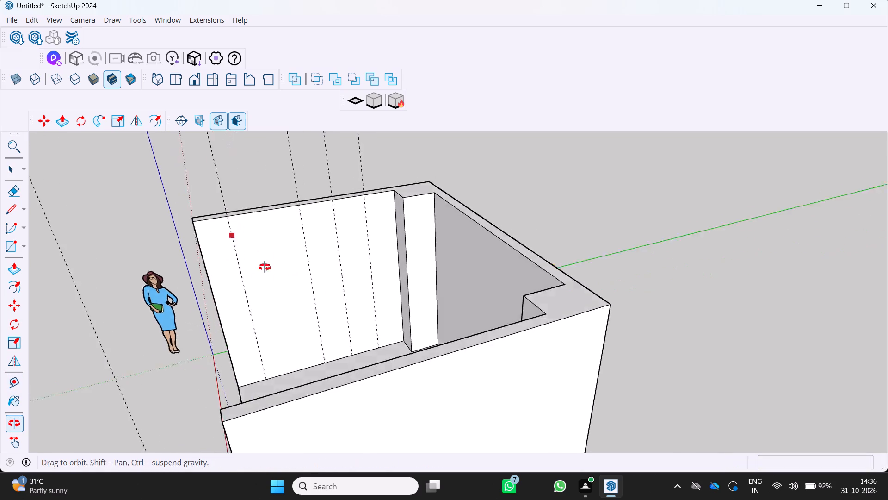
pyautogui.moveTo(265, 267); pyautogui.dragTo(263, 277, button='middle')
pyautogui.middleClick(263, 277)
pyautogui.scroll(-3, 262, 278)
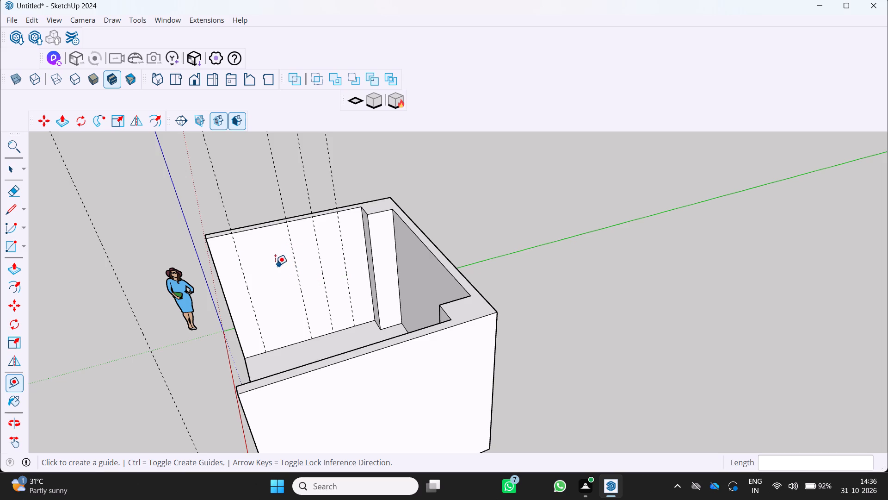
pyautogui.click(247, 229)
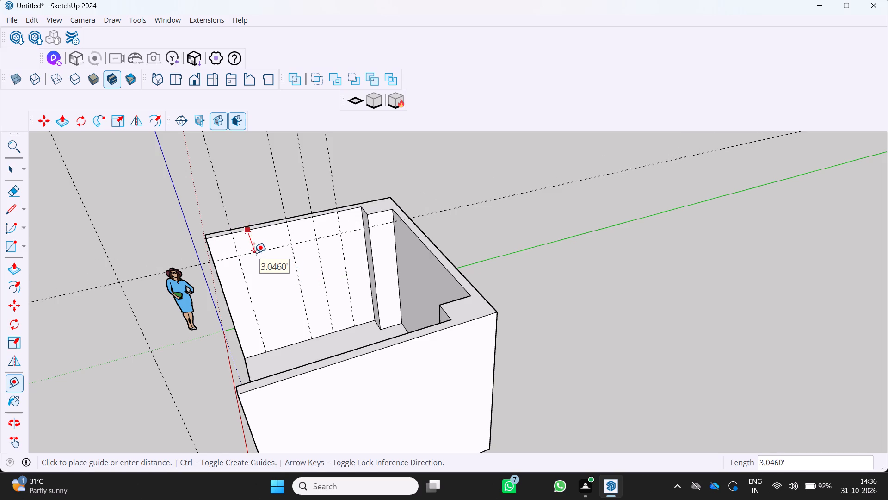
pyautogui.scroll(5, 258, 252)
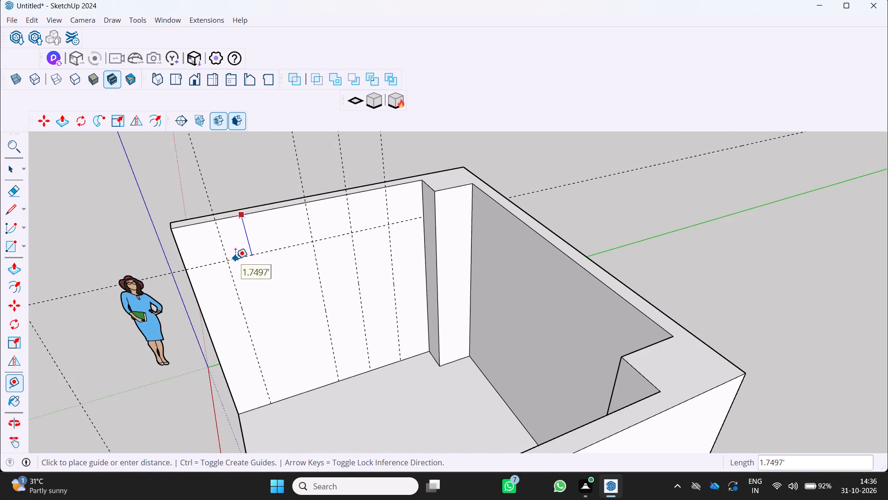
pyautogui.click(235, 259)
# Move the vertical guide nearest the column about 0.33' toward the column.
pyautogui.moveTo(384, 356); pyautogui.dragTo(337, 337, button='middle')
pyautogui.middleClick(337, 337)
pyautogui.middleClick(337, 337)
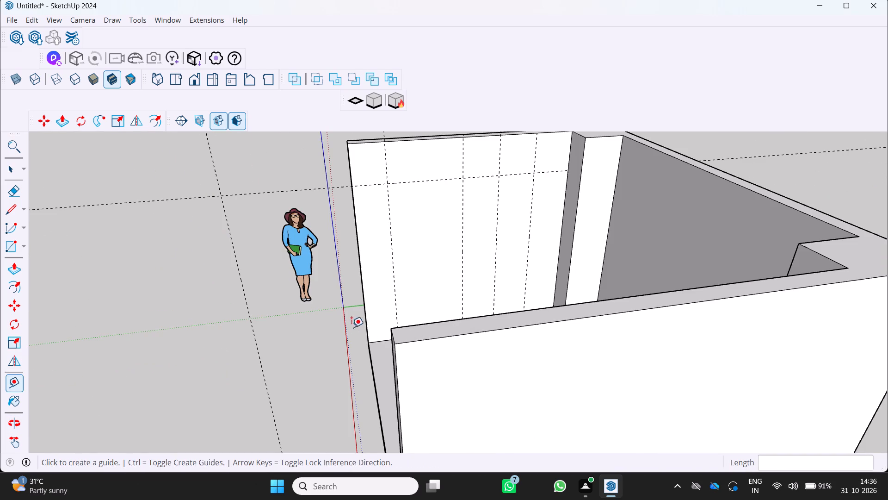
pyautogui.scroll(1, 464, 266)
pyautogui.moveTo(463, 266); pyautogui.dragTo(407, 278, button='middle')
pyautogui.middleClick(407, 278)
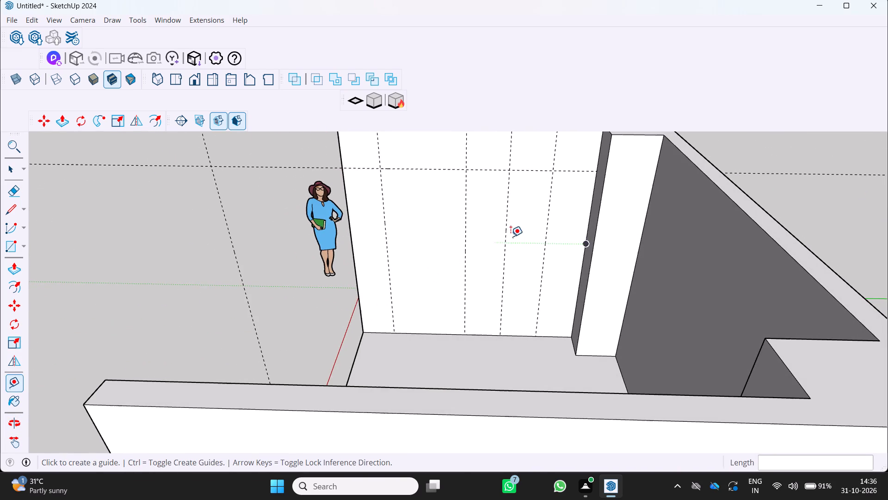
pyautogui.moveTo(510, 215); pyautogui.dragTo(506, 219, button='middle')
pyautogui.middleClick(505, 219)
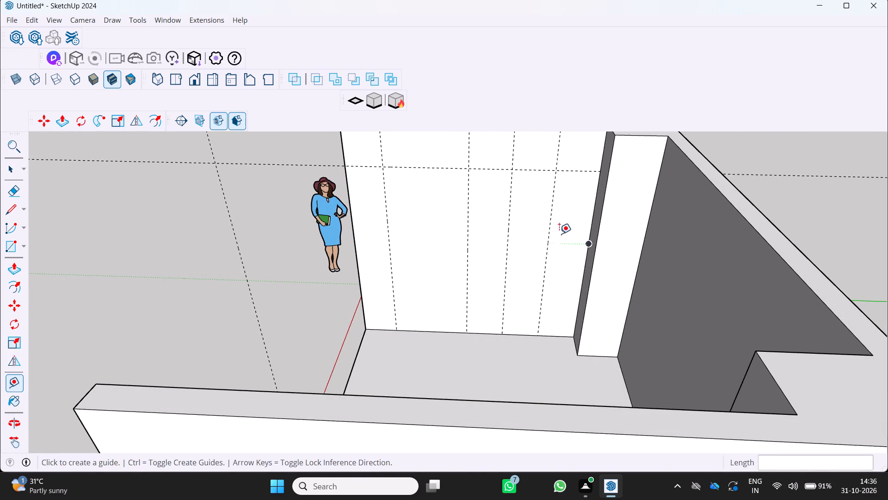
pyautogui.press('space')
pyautogui.click(546, 259)
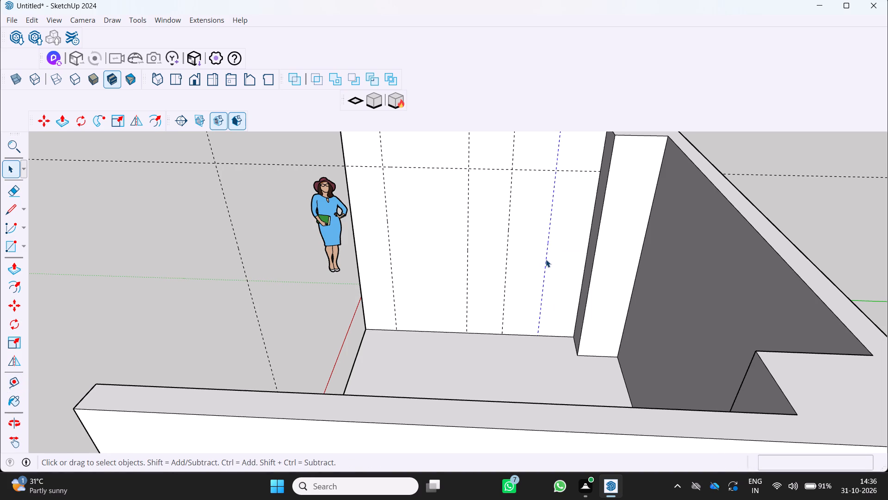
pyautogui.press('m')
pyautogui.click(546, 263)
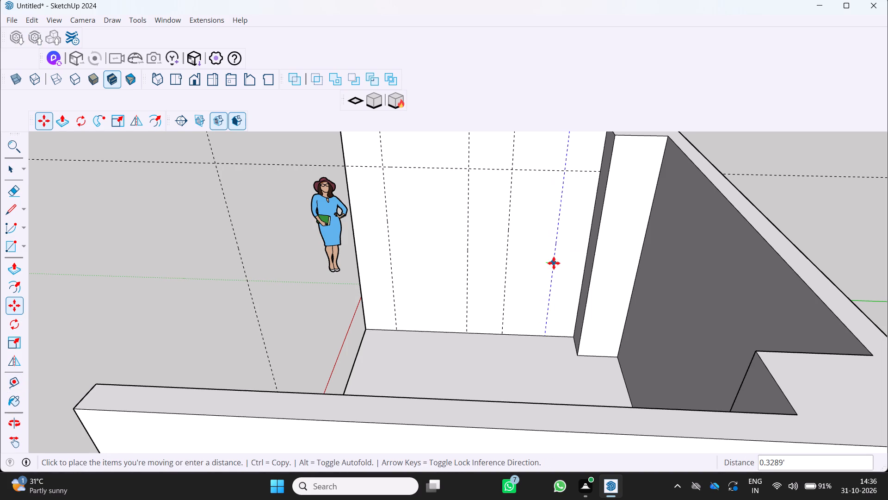
pyautogui.click(554, 263)
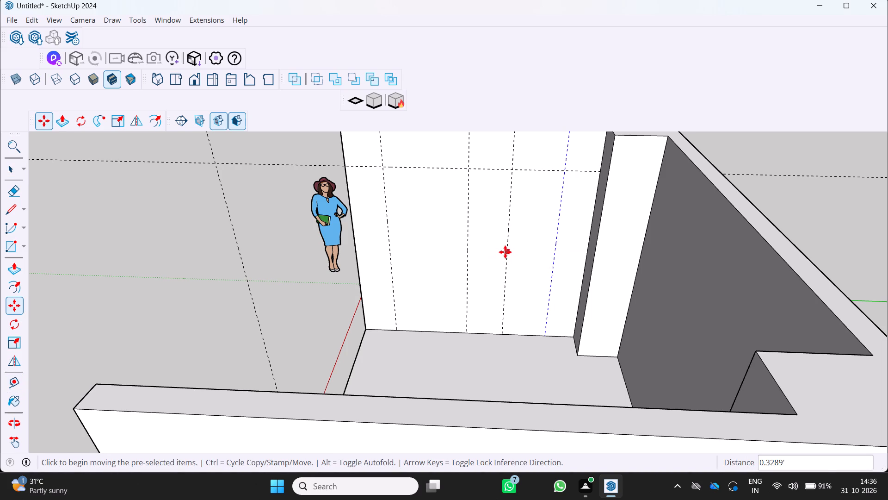
pyautogui.click(505, 251)
pyautogui.press('Escape')
# Draw a rectangle about 3.33' by 8.03' between the third and fourth vertical guides, from the horizontal guide down to the floor.
pyautogui.moveTo(540, 250); pyautogui.dragTo(536, 264, button='middle')
pyautogui.middleClick(536, 264)
pyautogui.moveTo(533, 261); pyautogui.dragTo(531, 256, button='middle')
pyautogui.scroll(-3, 533, 259)
pyautogui.moveTo(517, 229); pyautogui.dragTo(494, 191, button='middle')
pyautogui.scroll(3, 457, 219)
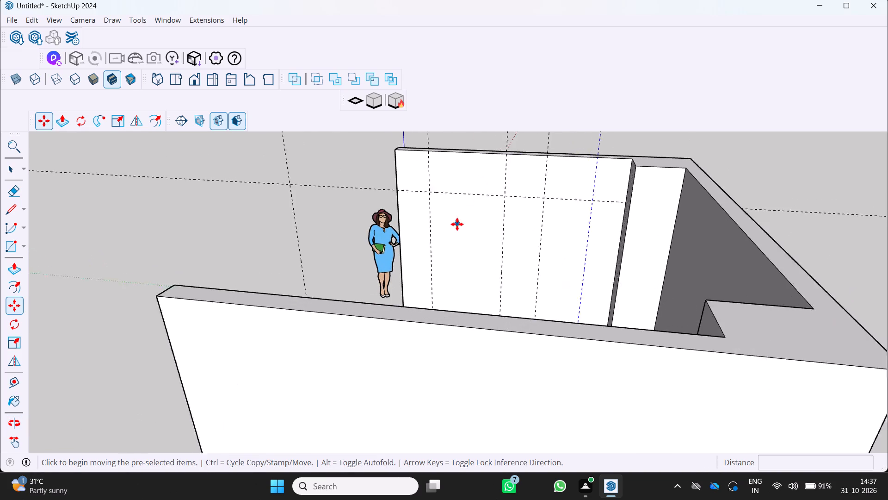
pyautogui.press('r')
pyautogui.scroll(3, 452, 255)
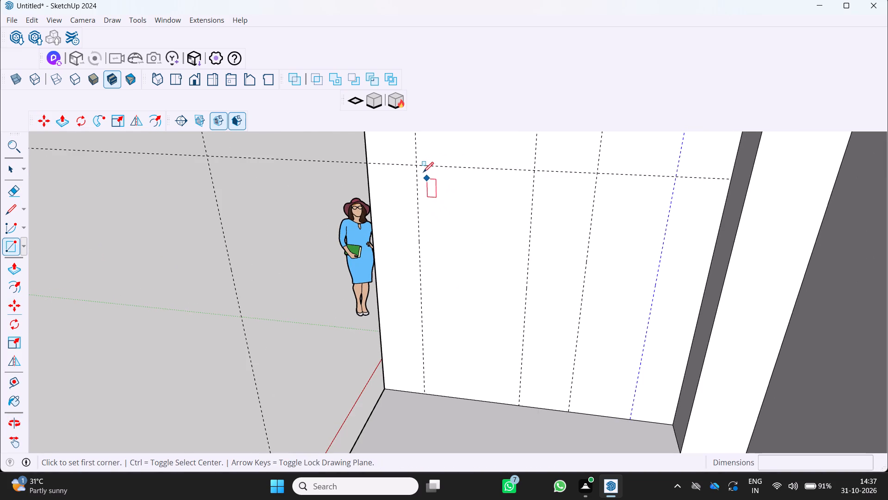
pyautogui.click(418, 165)
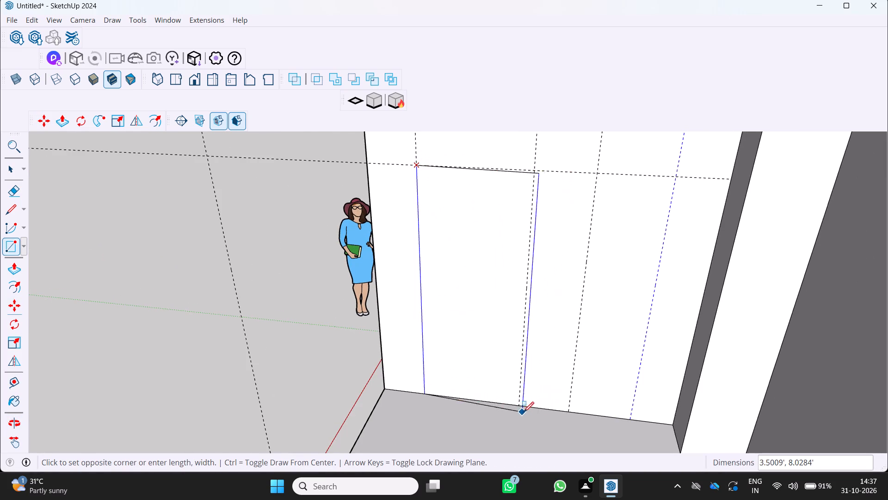
pyautogui.click(519, 403)
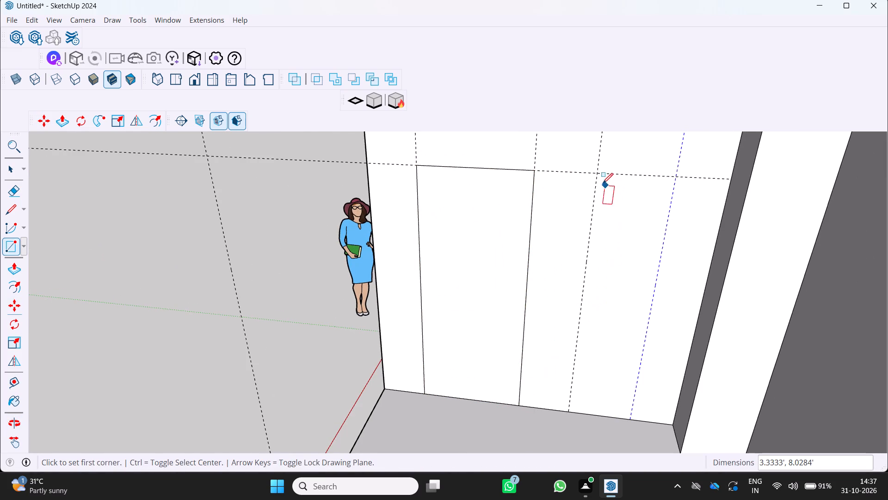
# Draw a rectangle about 2' by 8.03' between the two vertical guides nearest the column, from the horizontal guide down to the floor.
pyautogui.click(599, 172)
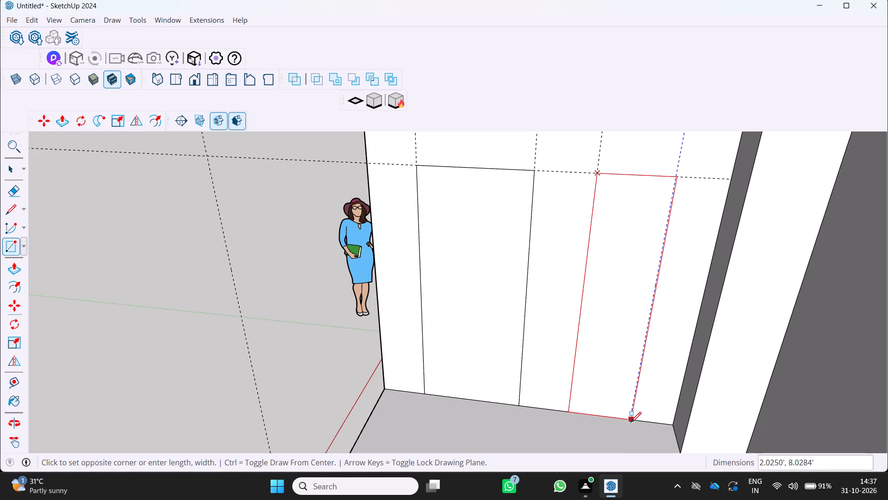
pyautogui.scroll(1, 628, 418)
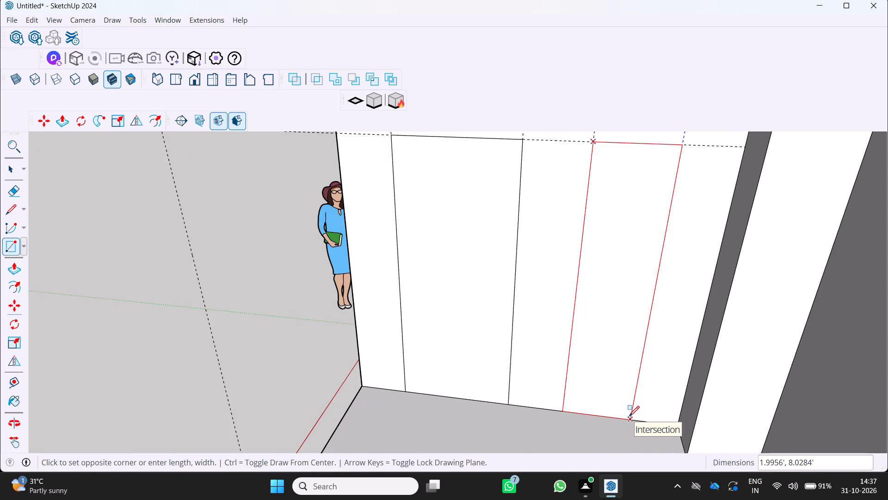
pyautogui.click(629, 416)
# Push both rectangles about 0.52' through the origin-side wall to cut two full openings.
pyautogui.scroll(-8, 623, 415)
pyautogui.moveTo(605, 405); pyautogui.dragTo(590, 370, button='middle')
pyautogui.scroll(3, 599, 390)
pyautogui.moveTo(608, 391); pyautogui.dragTo(599, 427, button='middle')
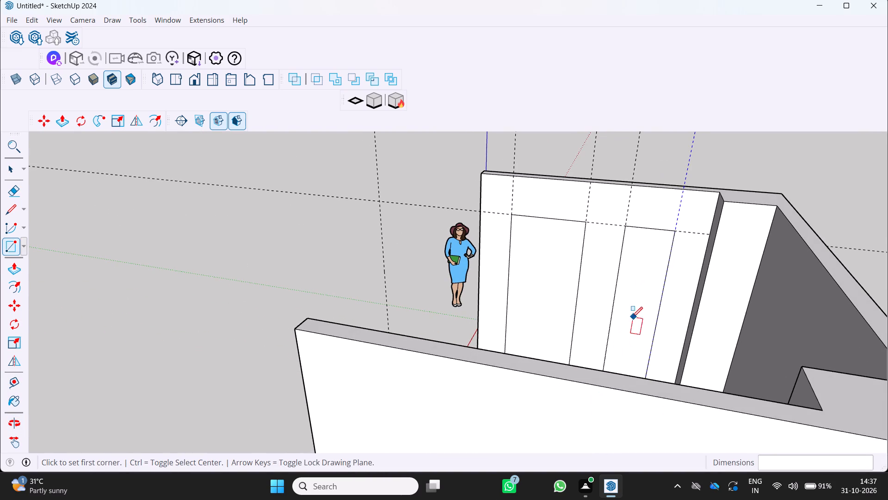
pyautogui.press('p')
pyautogui.moveTo(625, 313); pyautogui.dragTo(644, 275)
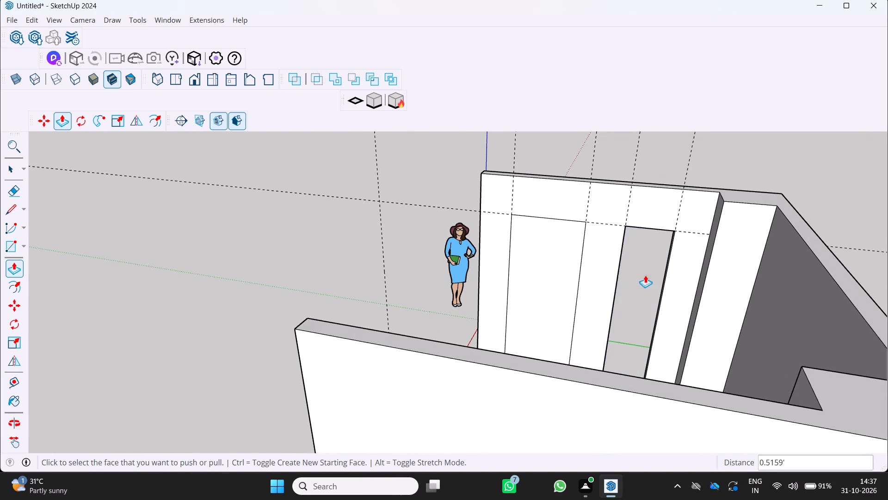
pyautogui.moveTo(552, 297); pyautogui.dragTo(571, 267)
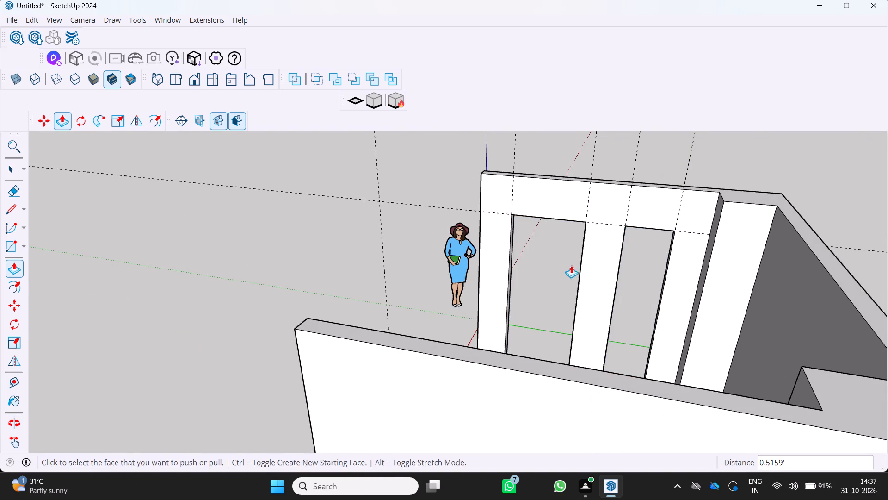
# Delete all the guides from the model.
pyautogui.scroll(-4, 562, 275)
pyautogui.moveTo(558, 280); pyautogui.dragTo(613, 292, button='middle')
pyautogui.scroll(-4, 573, 244)
pyautogui.moveTo(550, 227); pyautogui.dragTo(544, 200, button='middle')
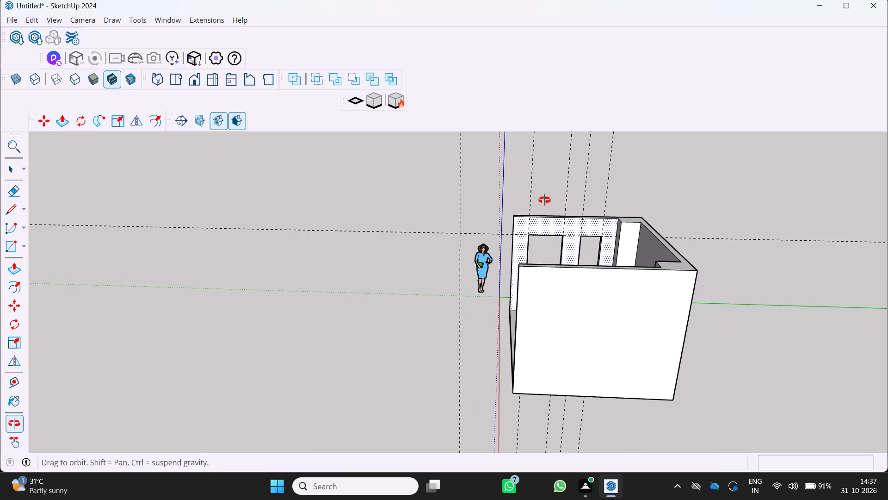
pyautogui.moveTo(544, 200); pyautogui.dragTo(544, 199, button='middle')
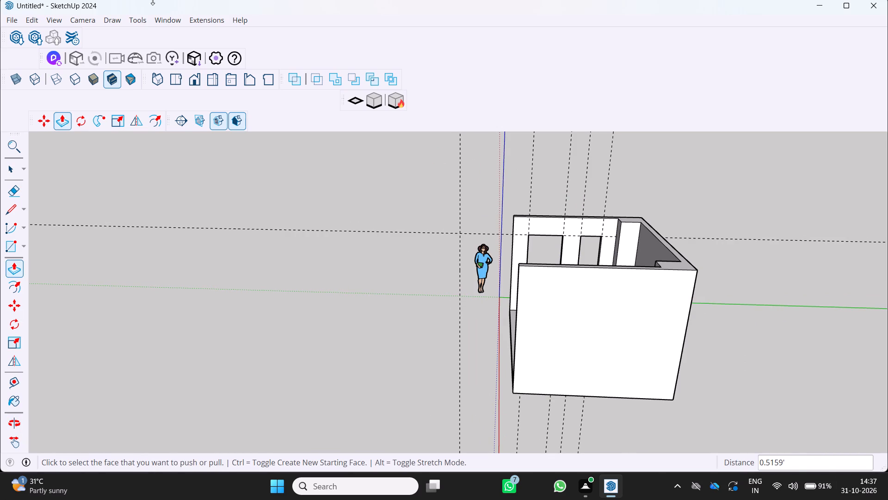
pyautogui.click(34, 20)
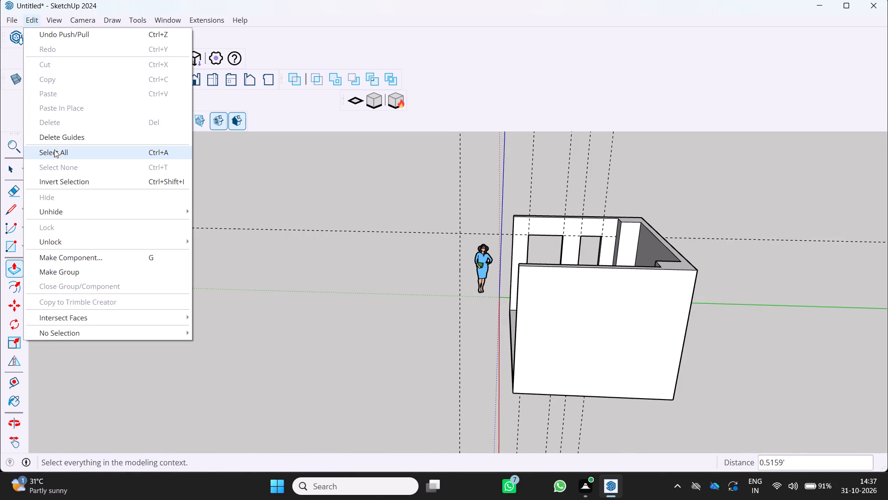
pyautogui.click(60, 138)
# Push/Pull the head of the narrow opening, next to the back column, down about 0.18'.
pyautogui.moveTo(114, 211); pyautogui.dragTo(207, 234, button='middle')
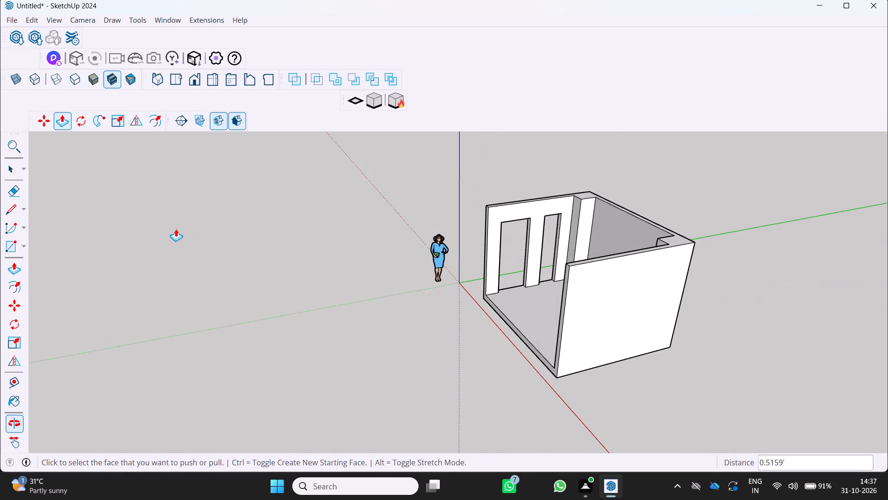
pyautogui.scroll(-1, 156, 265)
pyautogui.moveTo(156, 265); pyautogui.dragTo(393, 269, button='middle')
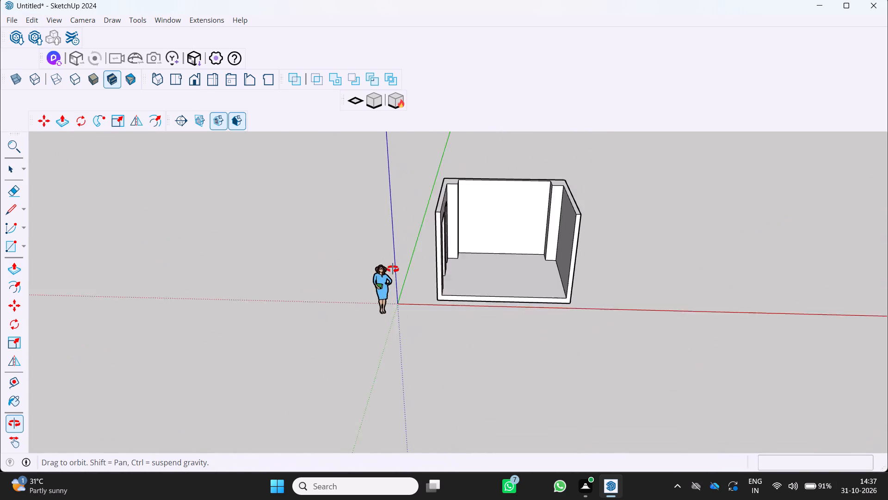
pyautogui.moveTo(393, 269); pyautogui.dragTo(532, 257, button='middle')
pyautogui.scroll(3, 398, 260)
pyautogui.moveTo(397, 244); pyautogui.dragTo(497, 227, button='middle')
pyautogui.middleClick(490, 227)
pyautogui.scroll(2, 359, 250)
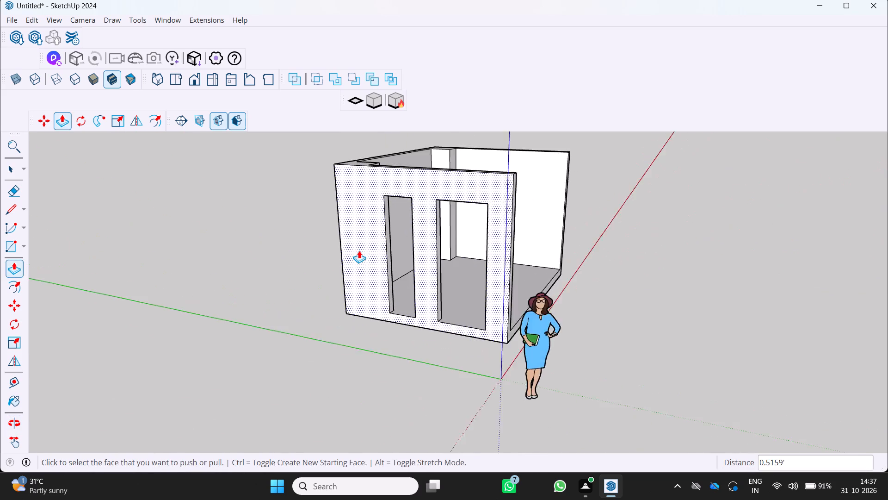
pyautogui.scroll(2, 359, 250)
pyautogui.moveTo(368, 263); pyautogui.dragTo(415, 239, button='middle')
pyautogui.scroll(6, 419, 184)
pyautogui.moveTo(418, 186); pyautogui.dragTo(429, 205, button='middle')
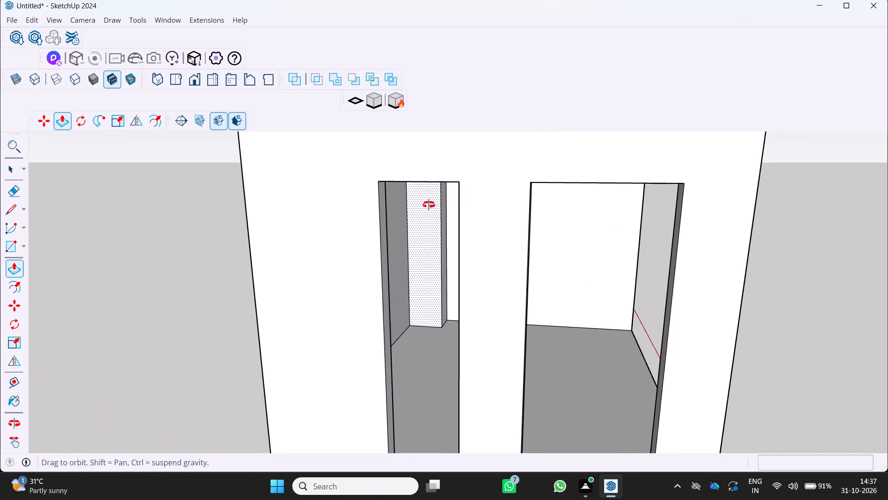
pyautogui.moveTo(429, 205); pyautogui.dragTo(432, 241, button='middle')
pyautogui.middleClick(431, 241)
pyautogui.scroll(-5, 429, 244)
pyautogui.moveTo(436, 302); pyautogui.dragTo(439, 212, button='middle')
pyautogui.scroll(1, 436, 300)
pyautogui.middleClick(439, 211)
pyautogui.scroll(3, 441, 192)
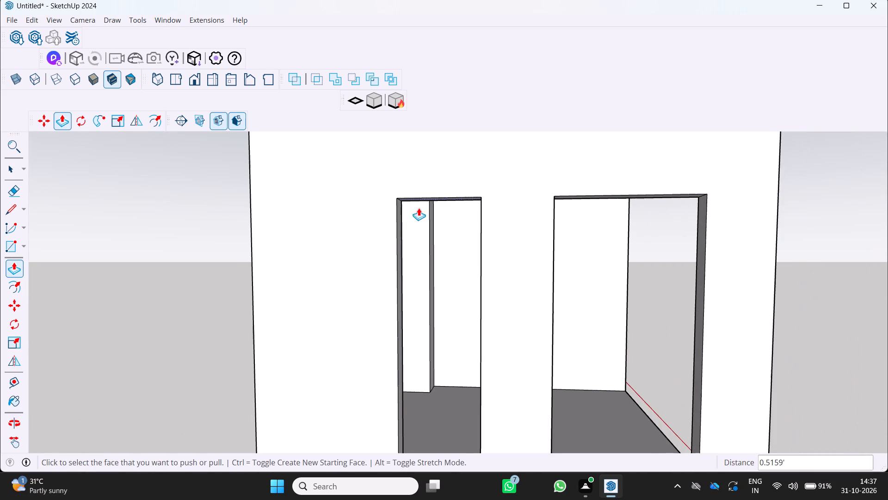
pyautogui.scroll(8, 415, 198)
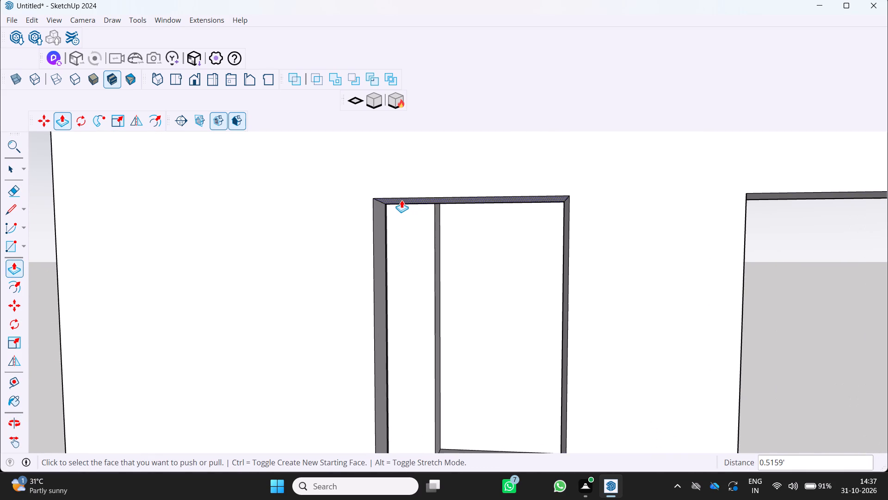
pyautogui.moveTo(400, 200); pyautogui.dragTo(405, 217)
# Push/Pull the head of the wide opening down about 0.24'.
pyautogui.scroll(-4, 408, 219)
pyautogui.moveTo(685, 226); pyautogui.dragTo(655, 208, button='middle')
pyautogui.middleClick(654, 208)
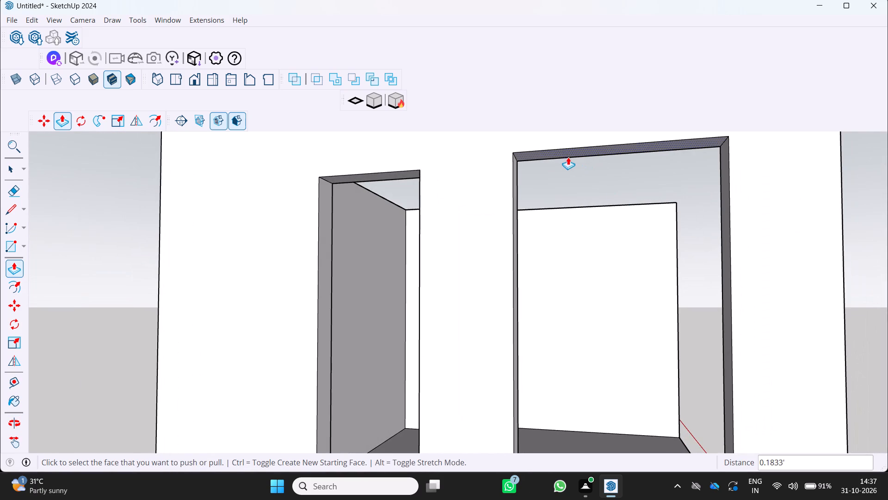
pyautogui.moveTo(563, 152); pyautogui.dragTo(561, 167)
# Examine the side wall and its two openings from outside the room and from the open front.
pyautogui.scroll(-5, 515, 208)
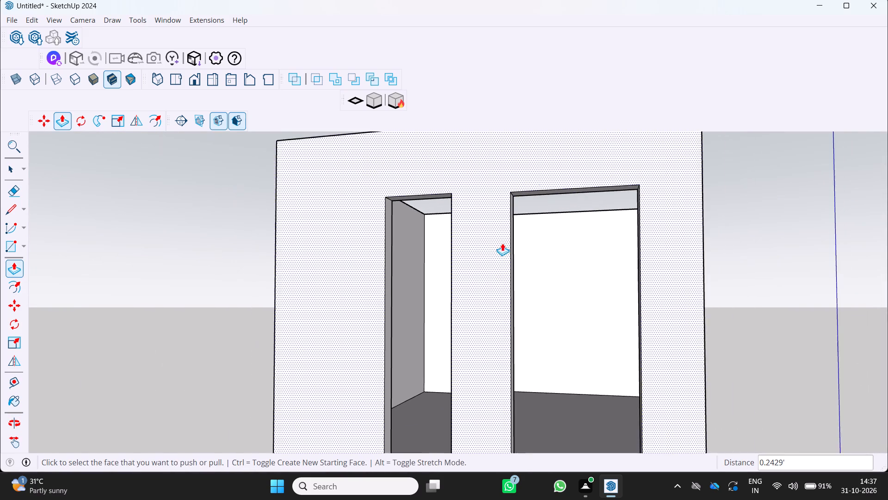
pyautogui.moveTo(506, 242); pyautogui.dragTo(498, 303, button='middle')
pyautogui.scroll(-6, 494, 289)
pyautogui.moveTo(488, 294); pyautogui.dragTo(446, 282, button='middle')
pyautogui.scroll(1, 488, 294)
pyautogui.middleClick(444, 282)
pyautogui.scroll(-3, 429, 284)
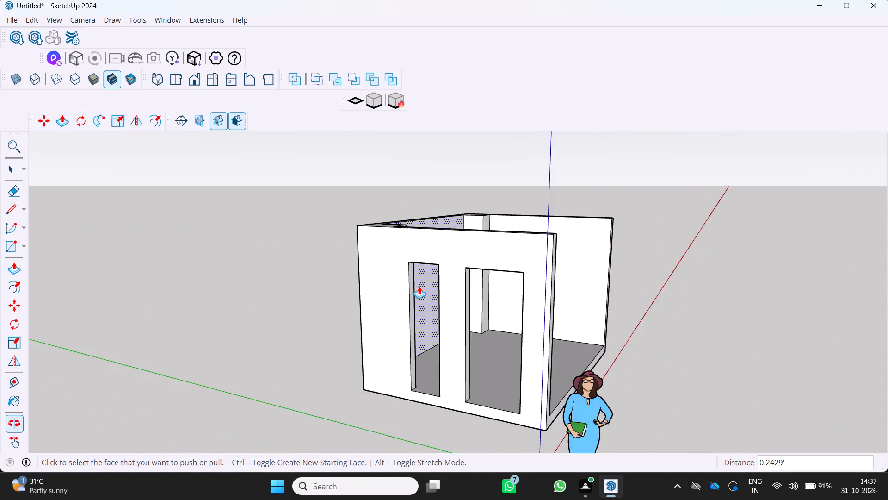
pyautogui.moveTo(436, 290); pyautogui.dragTo(338, 309, button='middle')
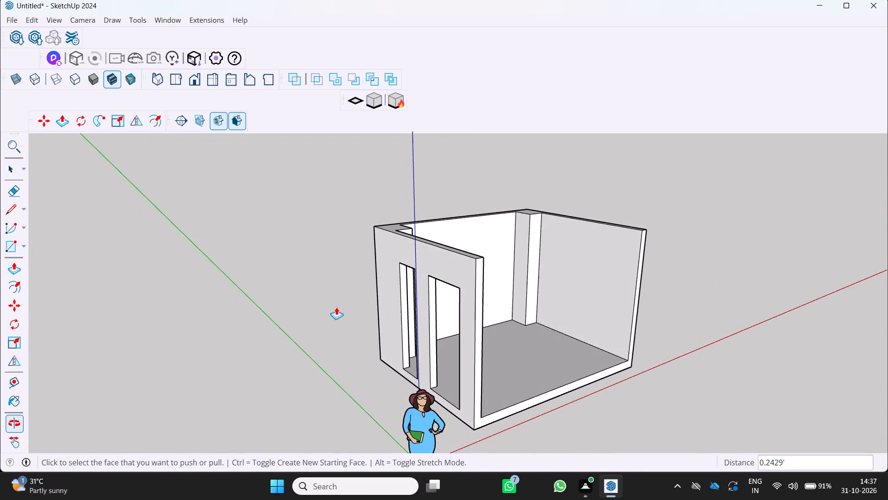
pyautogui.moveTo(386, 289); pyautogui.dragTo(166, 296, button='middle')
pyautogui.moveTo(380, 303); pyautogui.dragTo(392, 295, button='middle')
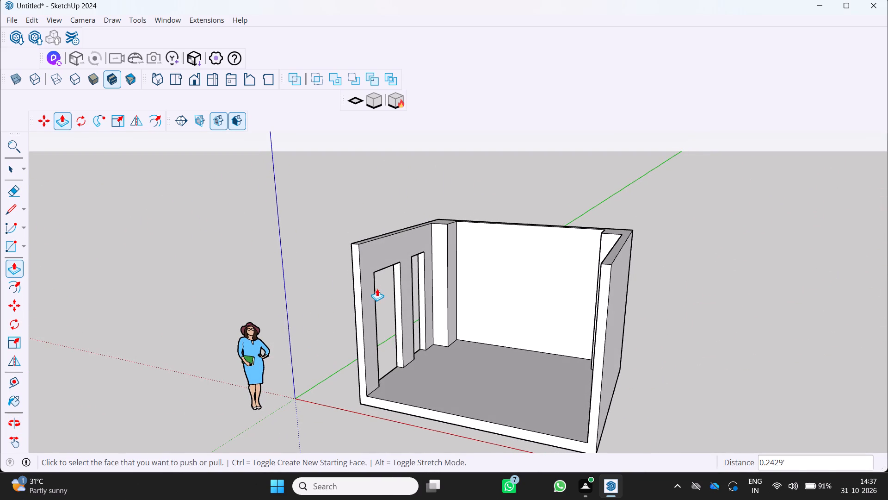
pyautogui.moveTo(384, 292); pyautogui.dragTo(670, 303, button='middle')
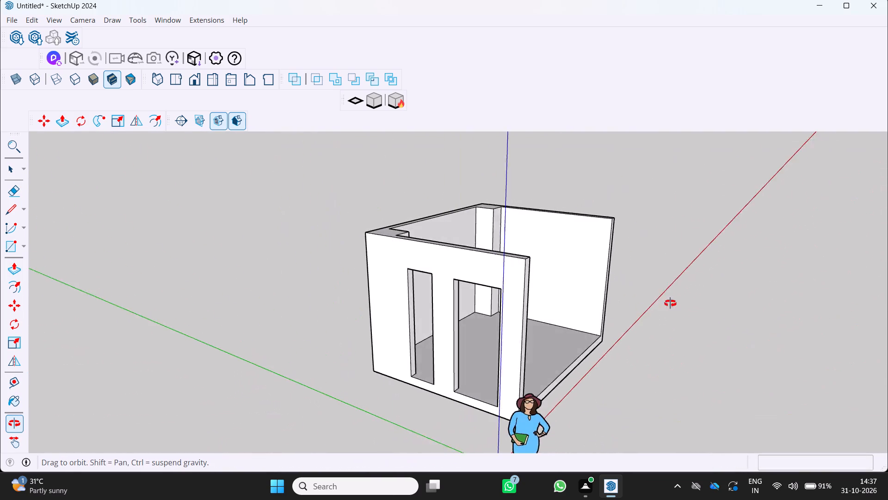
pyautogui.moveTo(670, 303); pyautogui.dragTo(701, 279, button='middle')
# Push the narrow opening's column-side jamb about 0.3' toward the back column to widen the opening.
pyautogui.scroll(2, 478, 325)
pyautogui.scroll(1, 394, 312)
pyautogui.moveTo(391, 310); pyautogui.dragTo(428, 331, button='middle')
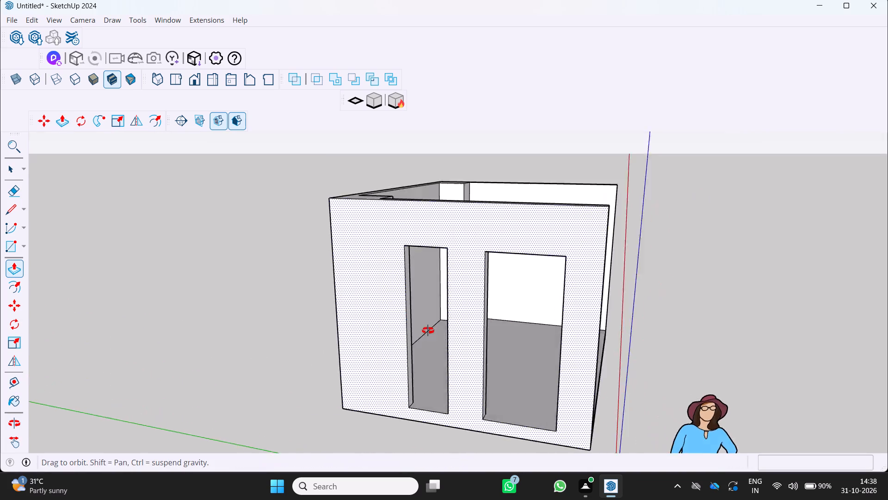
pyautogui.moveTo(428, 331); pyautogui.dragTo(435, 333, button='middle')
pyautogui.scroll(4, 406, 305)
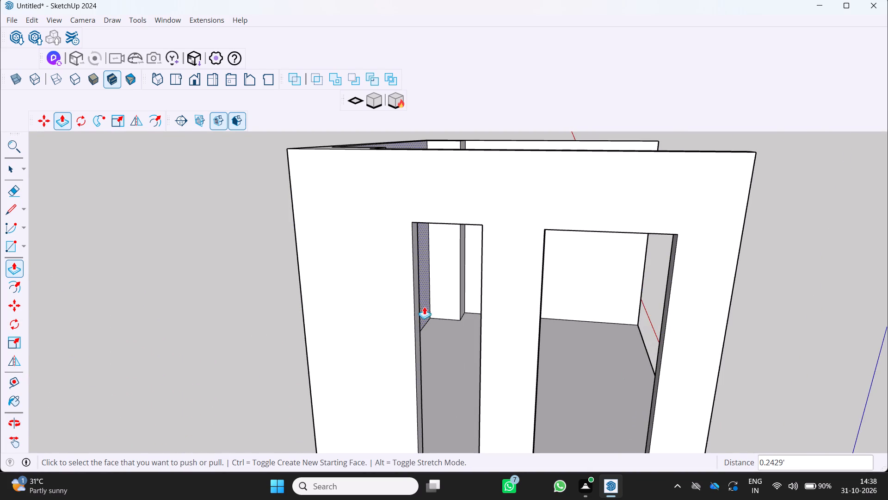
pyautogui.scroll(3, 419, 316)
pyautogui.moveTo(415, 310); pyautogui.dragTo(401, 303)
# Pull the narrow opening's jamb beside the wide opening about 0.21' toward the back column.
pyautogui.scroll(-4, 399, 313)
pyautogui.moveTo(435, 319); pyautogui.dragTo(506, 296, button='middle')
pyautogui.middleClick(506, 296)
pyautogui.scroll(2, 638, 309)
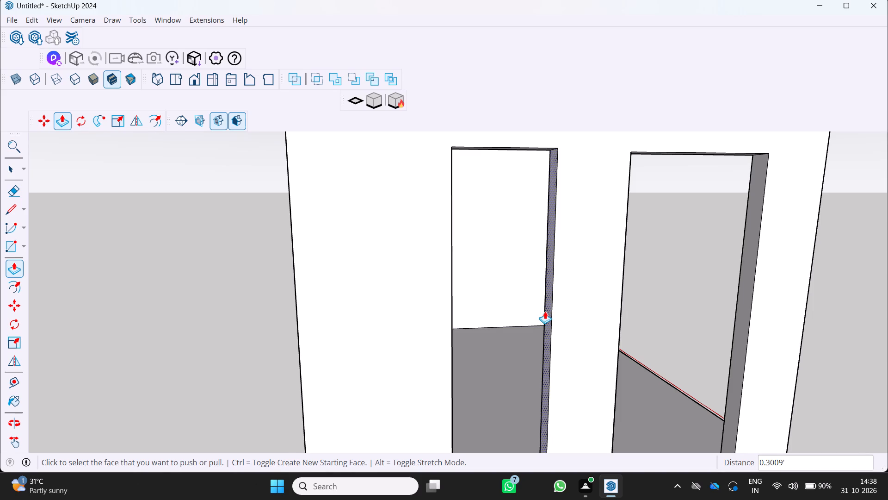
pyautogui.moveTo(545, 311); pyautogui.dragTo(536, 310)
# Push the narrow opening's column-side jamb about 0.41' farther toward the back column.
pyautogui.scroll(-3, 493, 321)
pyautogui.moveTo(471, 321); pyautogui.dragTo(426, 319, button='middle')
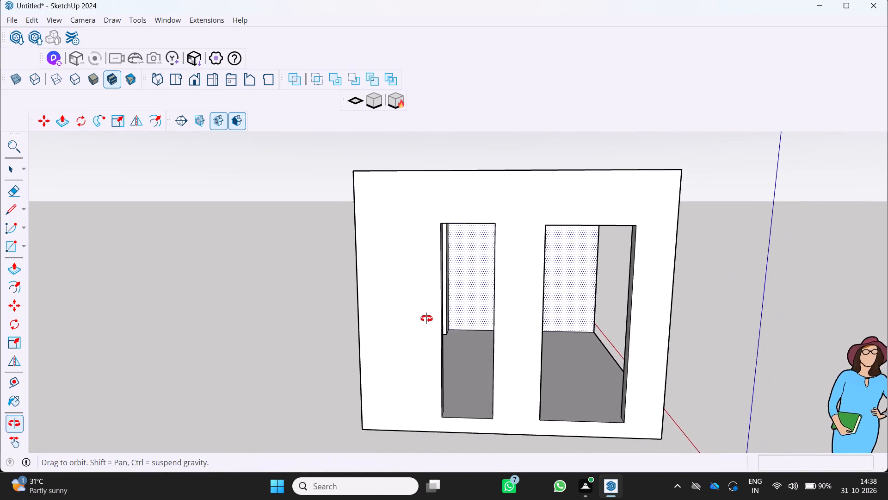
pyautogui.moveTo(426, 319); pyautogui.dragTo(418, 319, button='middle')
pyautogui.middleClick(417, 319)
pyautogui.scroll(3, 410, 309)
pyautogui.moveTo(440, 307); pyautogui.dragTo(410, 314, button='middle')
pyautogui.middleClick(409, 314)
pyautogui.scroll(2, 419, 312)
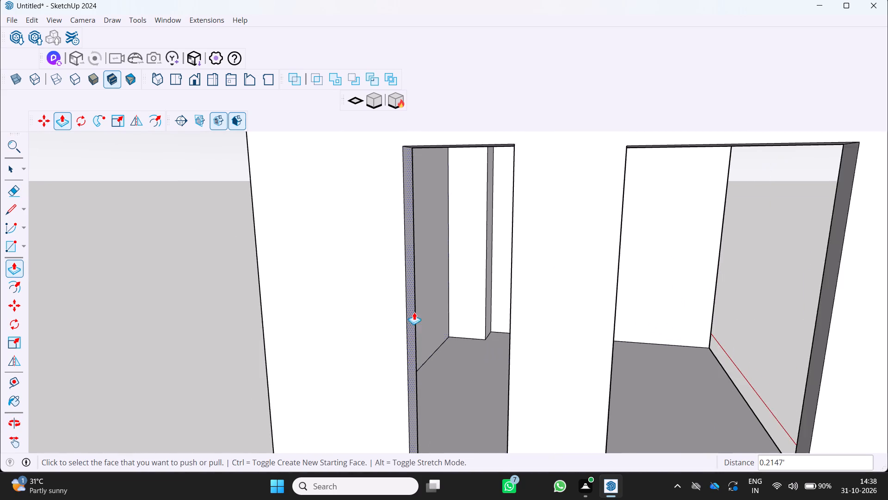
pyautogui.scroll(1, 414, 312)
pyautogui.moveTo(415, 309); pyautogui.dragTo(395, 300)
# Push/Pull the head of the narrow opening down about 0.43' more.
pyautogui.scroll(-5, 401, 303)
pyautogui.moveTo(407, 304); pyautogui.dragTo(413, 306, button='middle')
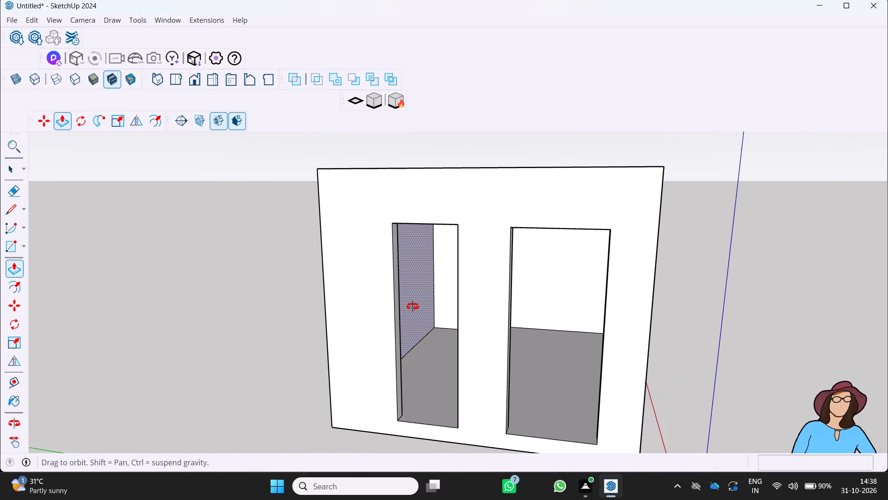
pyautogui.moveTo(413, 306); pyautogui.dragTo(418, 311, button='middle')
pyautogui.middleClick(418, 311)
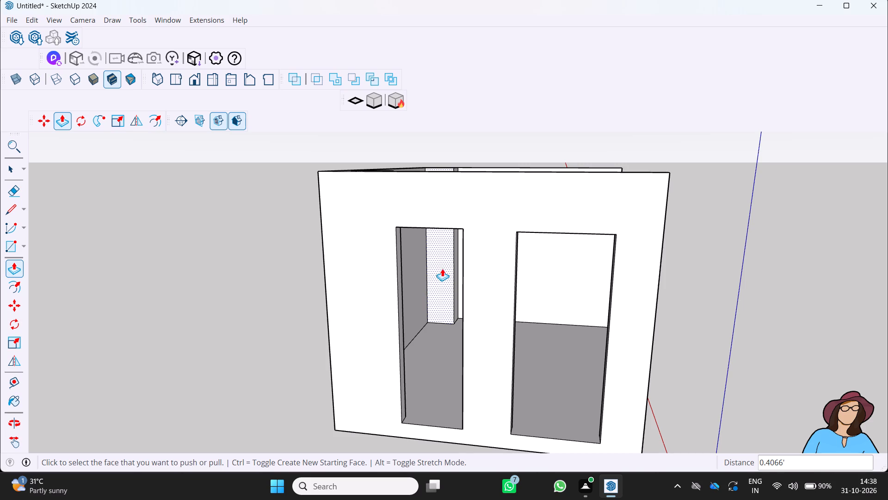
pyautogui.scroll(3, 449, 252)
pyautogui.moveTo(432, 224); pyautogui.dragTo(450, 175, button='middle')
pyautogui.scroll(1, 432, 224)
pyautogui.scroll(-4, 450, 175)
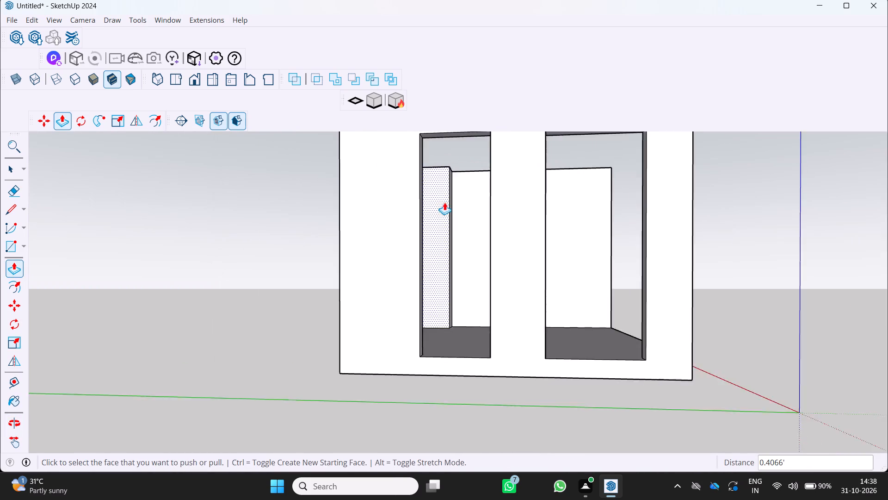
pyautogui.scroll(-2, 444, 202)
pyautogui.moveTo(449, 218); pyautogui.dragTo(448, 202, button='middle')
pyautogui.middleClick(448, 202)
pyautogui.scroll(4, 459, 184)
pyautogui.moveTo(453, 199); pyautogui.dragTo(450, 280, button='middle')
pyautogui.middleClick(450, 280)
pyautogui.scroll(-5, 450, 280)
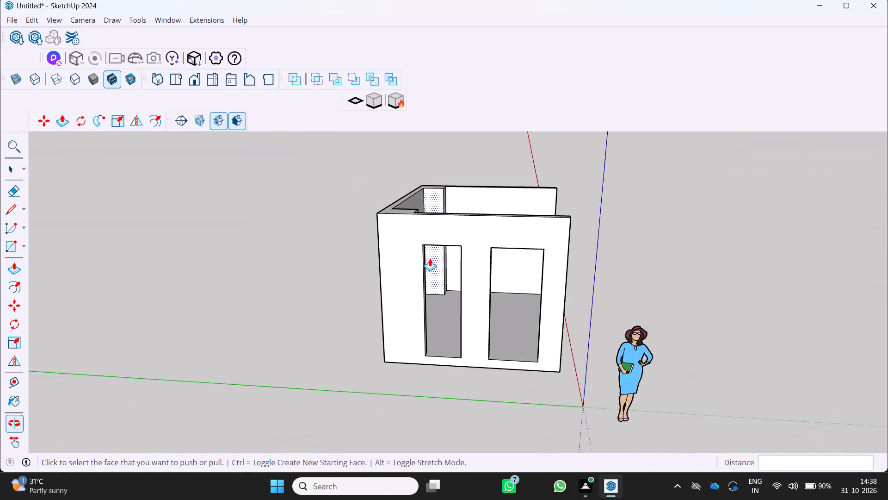
pyautogui.moveTo(426, 250); pyautogui.dragTo(447, 168, button='middle')
pyautogui.scroll(10, 434, 204)
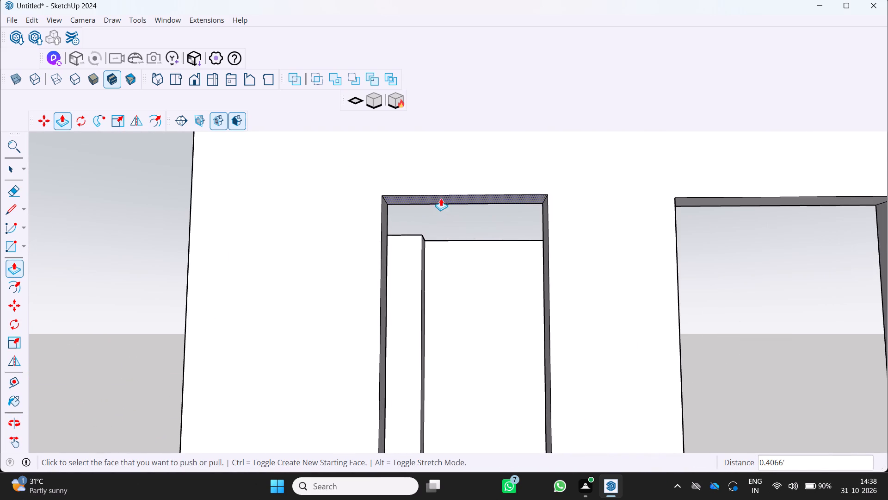
pyautogui.moveTo(441, 198); pyautogui.dragTo(441, 226)
# Push/Pull the head of the wide opening down about 0.59' more.
pyautogui.scroll(-5, 435, 227)
pyautogui.scroll(-5, 606, 273)
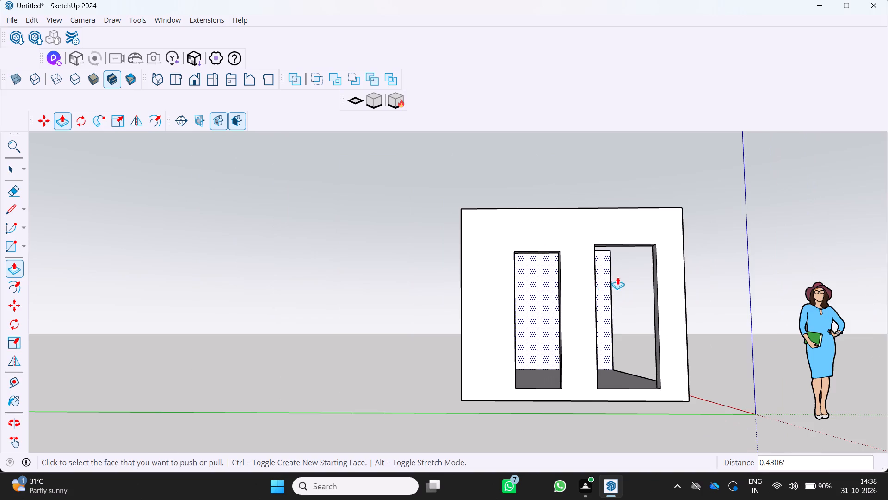
pyautogui.scroll(1, 622, 270)
pyautogui.moveTo(622, 269); pyautogui.dragTo(613, 245, button='middle')
pyautogui.scroll(4, 610, 235)
pyautogui.moveTo(609, 231); pyautogui.dragTo(612, 247)
# Push the narrow opening's column-side jamb about 0.49' farther toward the back column.
pyautogui.scroll(-5, 581, 268)
pyautogui.moveTo(543, 298); pyautogui.dragTo(467, 331, button='middle')
pyautogui.middleClick(466, 331)
pyautogui.scroll(4, 479, 323)
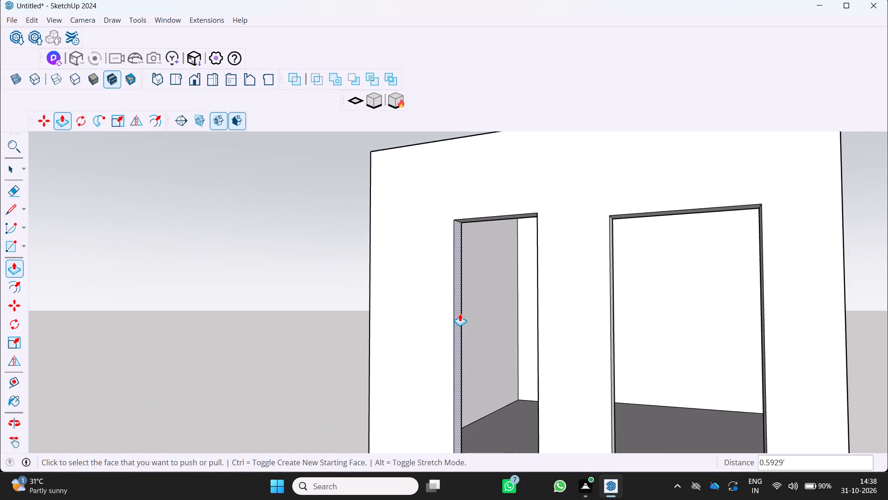
pyautogui.moveTo(460, 313); pyautogui.dragTo(445, 306)
# Pull the narrow opening's column-side jamb about 0.66' back into the opening, away from the back column.
pyautogui.moveTo(455, 313); pyautogui.dragTo(497, 338, button='middle')
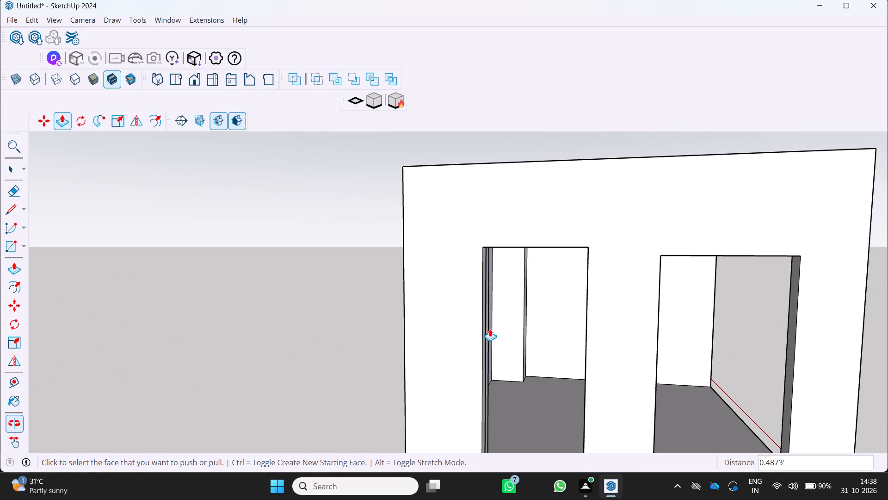
pyautogui.moveTo(487, 331); pyautogui.dragTo(429, 336, button='middle')
pyautogui.scroll(1, 468, 335)
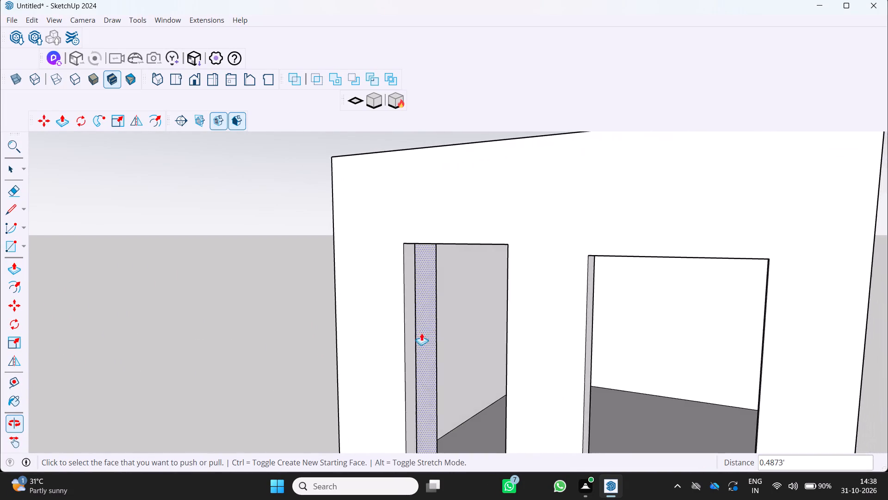
pyautogui.scroll(3, 417, 321)
pyautogui.moveTo(410, 311); pyautogui.dragTo(436, 316)
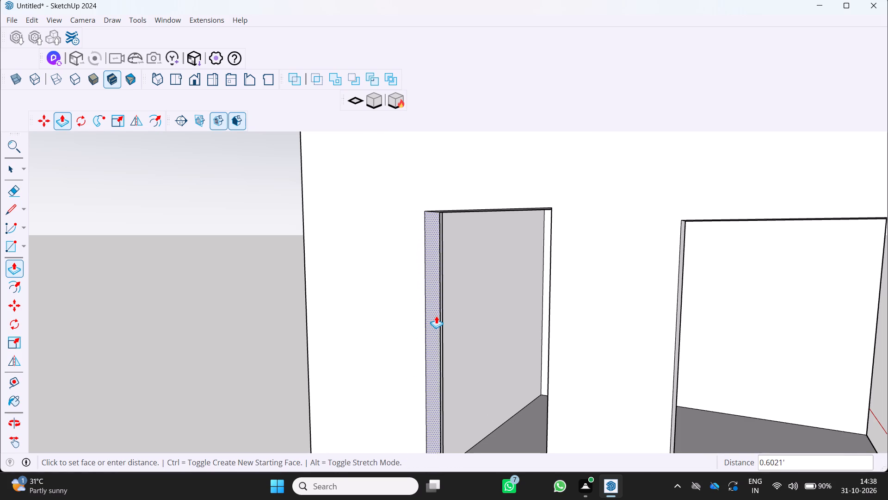
pyautogui.moveTo(436, 316); pyautogui.dragTo(439, 316)
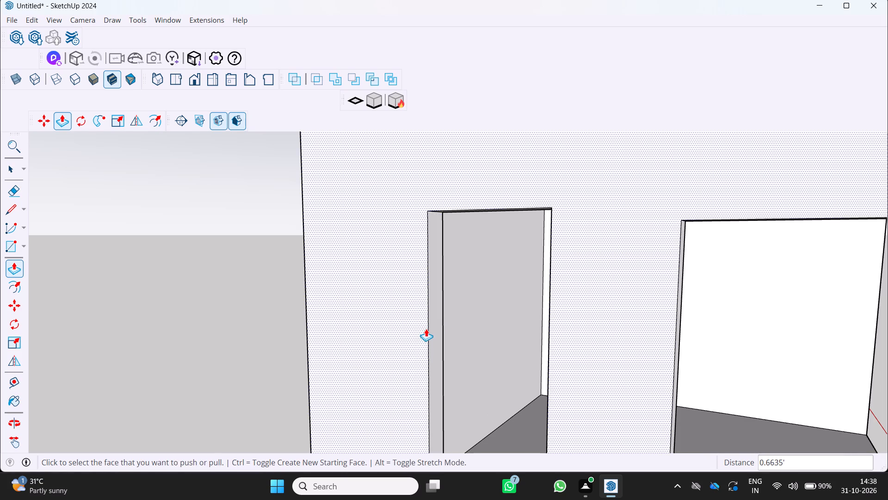
# Push/Pull the head of the narrow opening down about 0.21' more.
pyautogui.scroll(-10, 441, 337)
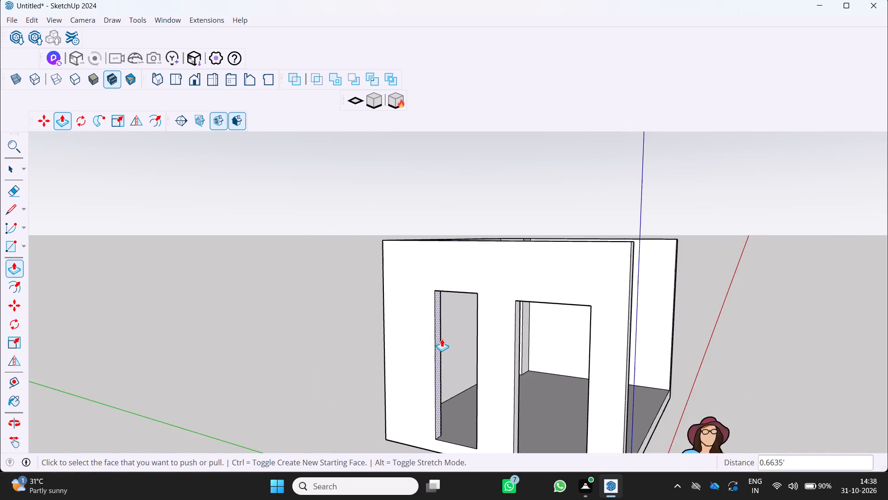
pyautogui.moveTo(456, 347); pyautogui.dragTo(528, 309, button='middle')
pyautogui.scroll(6, 485, 289)
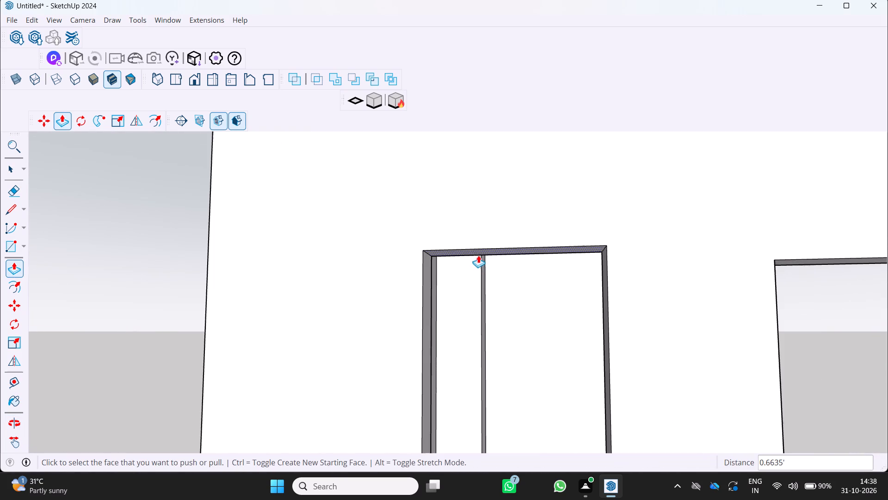
pyautogui.moveTo(478, 251); pyautogui.dragTo(483, 266)
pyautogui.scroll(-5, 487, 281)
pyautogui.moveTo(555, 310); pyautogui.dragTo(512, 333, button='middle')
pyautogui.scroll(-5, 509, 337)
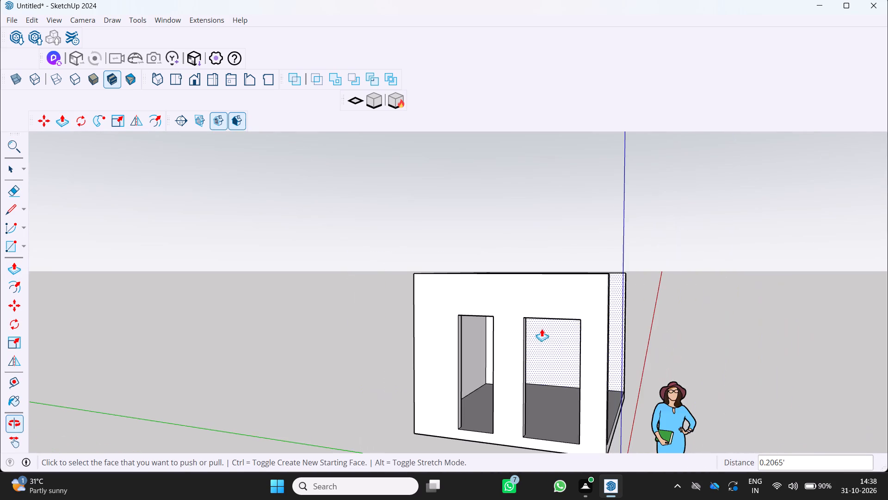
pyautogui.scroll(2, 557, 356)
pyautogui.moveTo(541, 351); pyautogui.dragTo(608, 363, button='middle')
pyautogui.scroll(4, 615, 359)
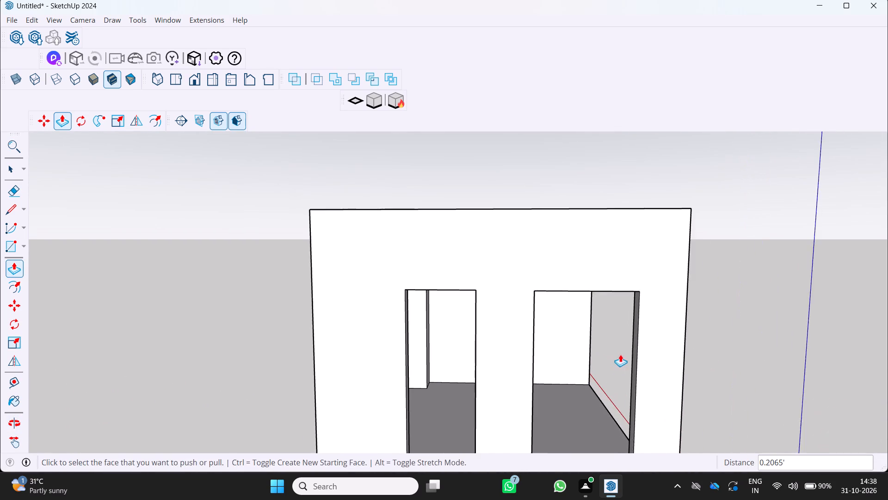
# Push the wide opening's jamb farthest from the back column about 0.17' outward, widening the opening.
pyautogui.scroll(2, 620, 354)
pyautogui.moveTo(620, 354); pyautogui.dragTo(633, 337, button='middle')
pyautogui.middleClick(633, 337)
pyautogui.scroll(3, 658, 341)
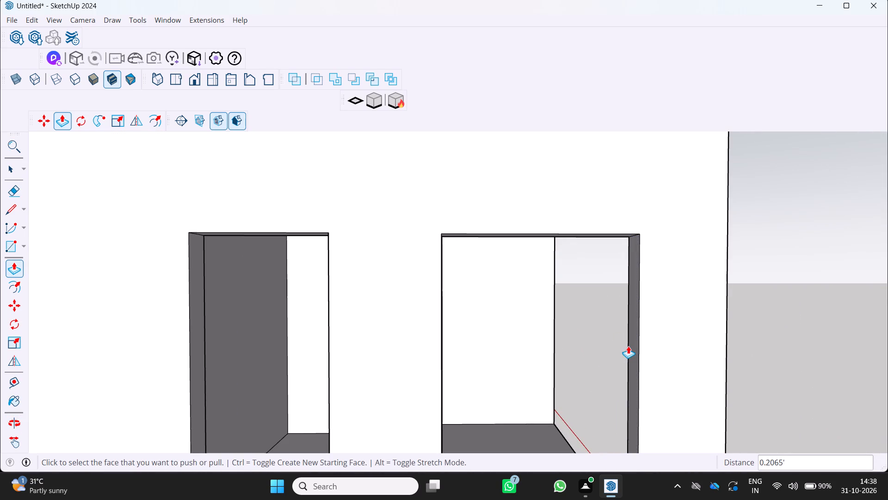
pyautogui.moveTo(628, 346); pyautogui.dragTo(635, 346)
pyautogui.moveTo(630, 345); pyautogui.dragTo(640, 348)
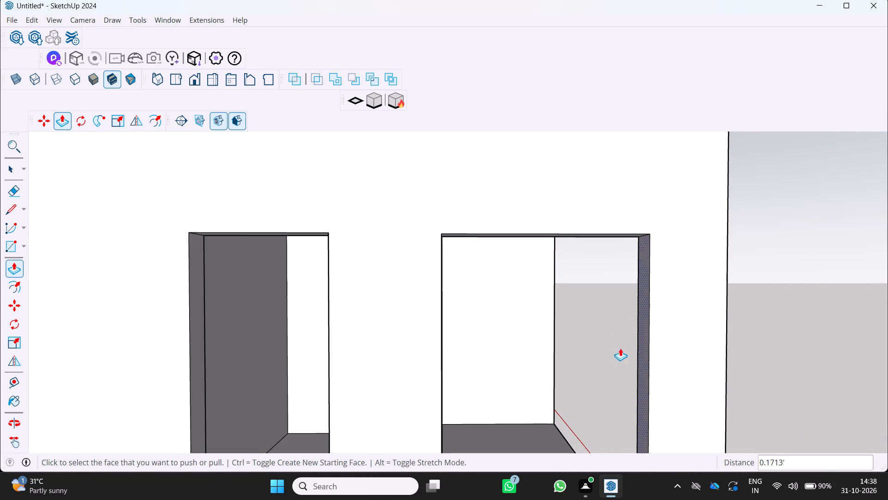
# Inspect the side-wall openings and back columns from outside and inside the room.
pyautogui.scroll(-6, 575, 366)
pyautogui.moveTo(530, 369); pyautogui.dragTo(477, 374, button='middle')
pyautogui.scroll(-5, 477, 371)
pyautogui.moveTo(455, 378); pyautogui.dragTo(435, 386, button='middle')
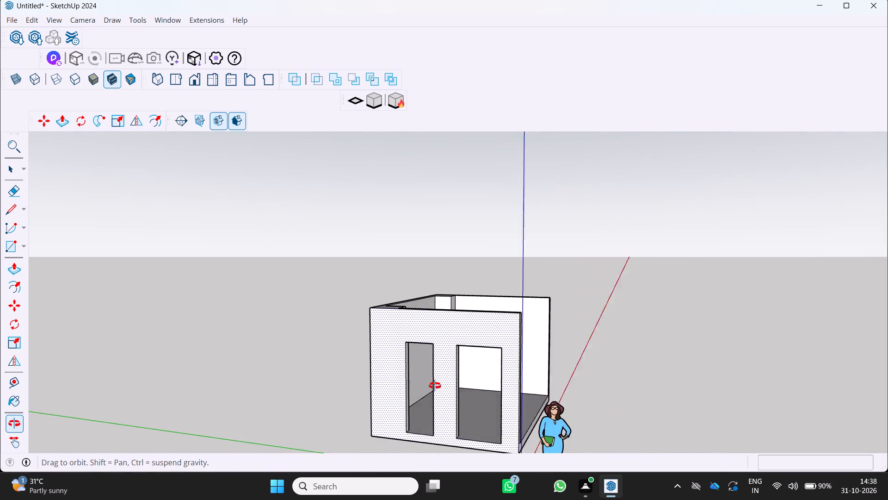
pyautogui.moveTo(435, 386); pyautogui.dragTo(366, 381, button='middle')
pyautogui.moveTo(436, 372); pyautogui.dragTo(254, 399, button='middle')
pyautogui.scroll(2, 505, 377)
pyautogui.moveTo(465, 384); pyautogui.dragTo(360, 404, button='middle')
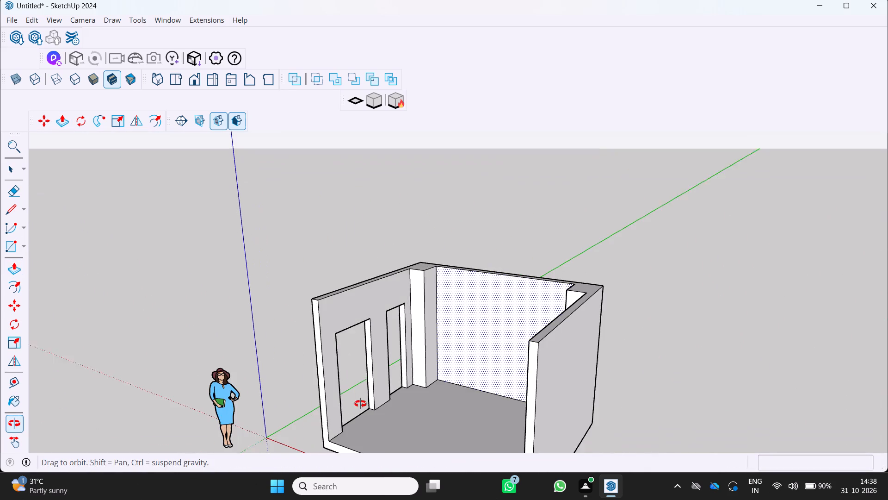
pyautogui.moveTo(360, 404); pyautogui.dragTo(360, 401, button='middle')
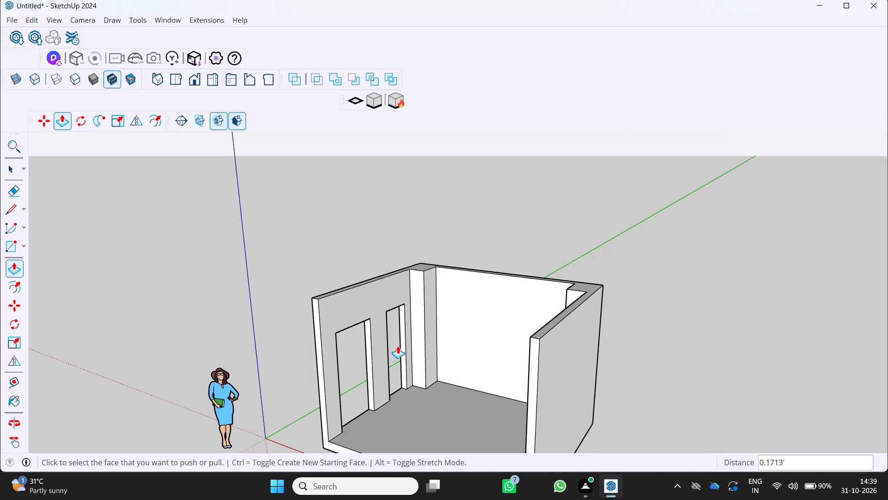
pyautogui.press('F5')
pyautogui.press('F5')
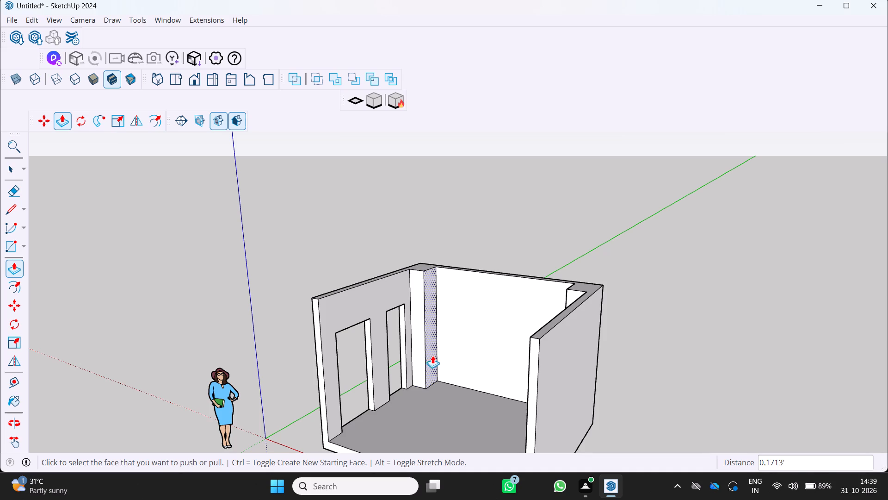
# Place a vertical guide on the back wall 3' from the column opposite the side-wall openings.
pyautogui.moveTo(432, 357); pyautogui.dragTo(545, 325, button='middle')
pyautogui.scroll(2, 571, 306)
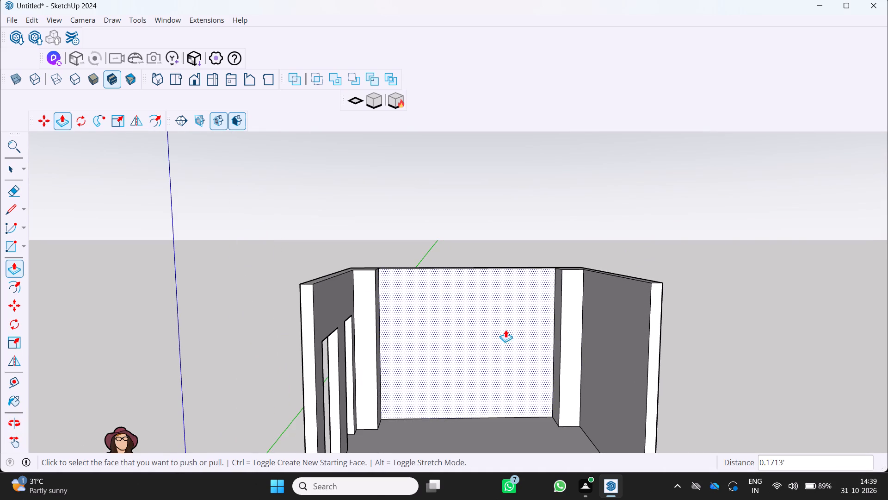
pyautogui.press('t')
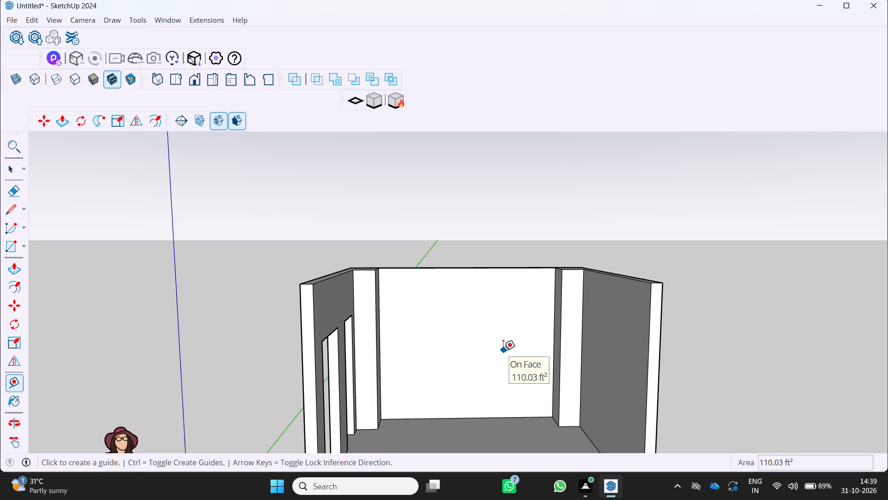
pyautogui.scroll(1, 549, 356)
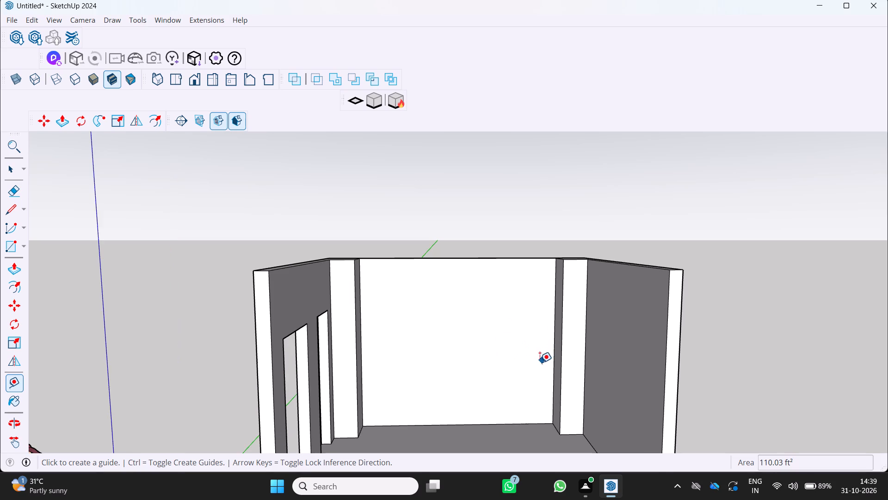
pyautogui.press('t')
pyautogui.scroll(3, 541, 359)
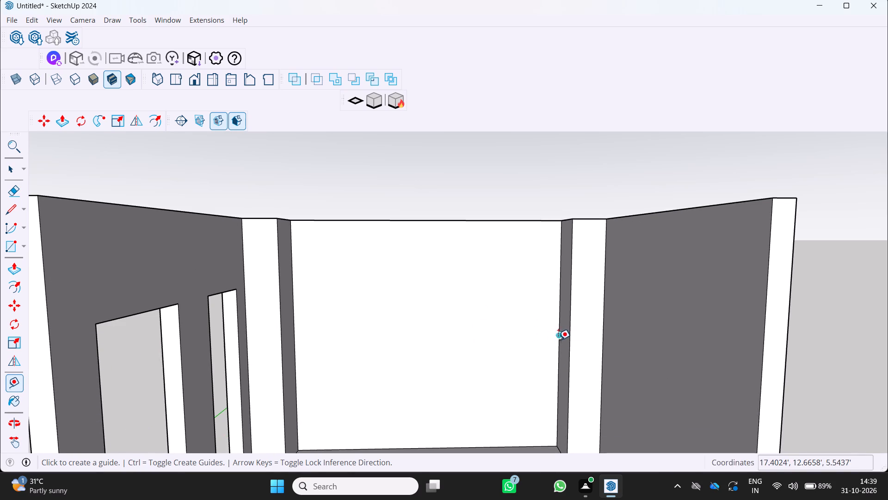
pyautogui.click(560, 340)
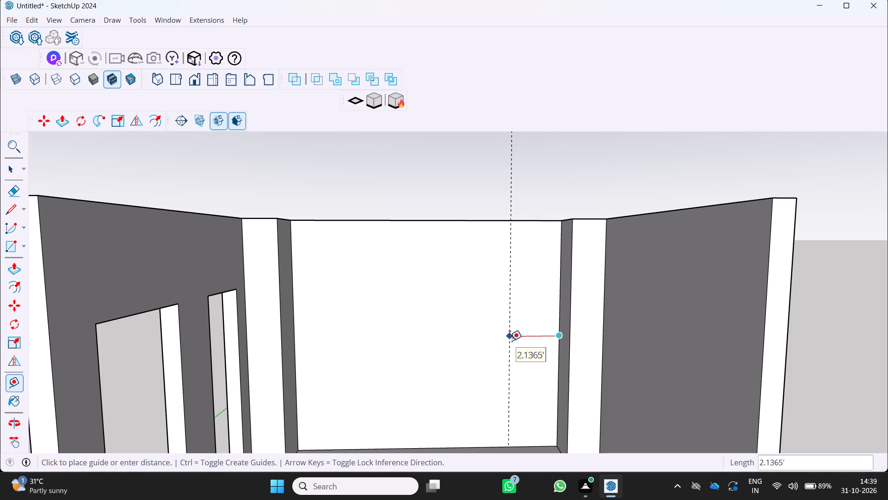
pyautogui.press('3')
pyautogui.press("'")
pyautogui.press('Return')
pyautogui.scroll(-1, 495, 370)
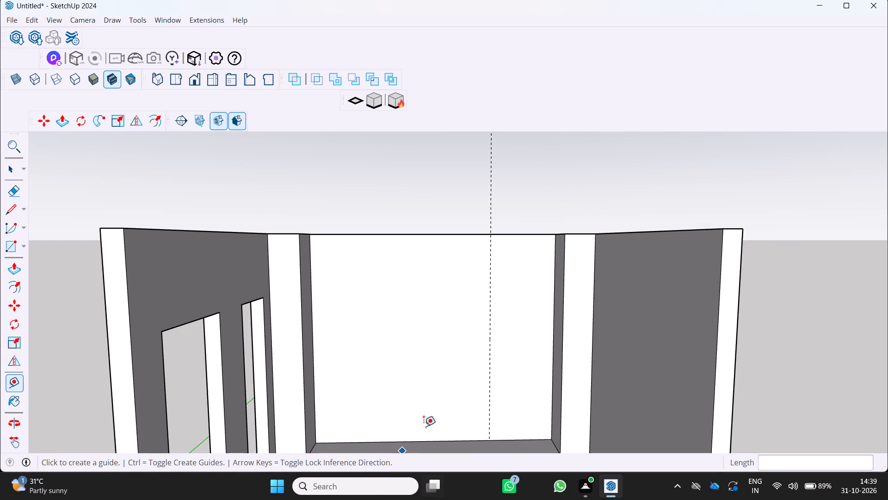
# Place a horizontal guide on the back wall 3' below its top edge.
pyautogui.click(514, 234)
pyautogui.write("3'")
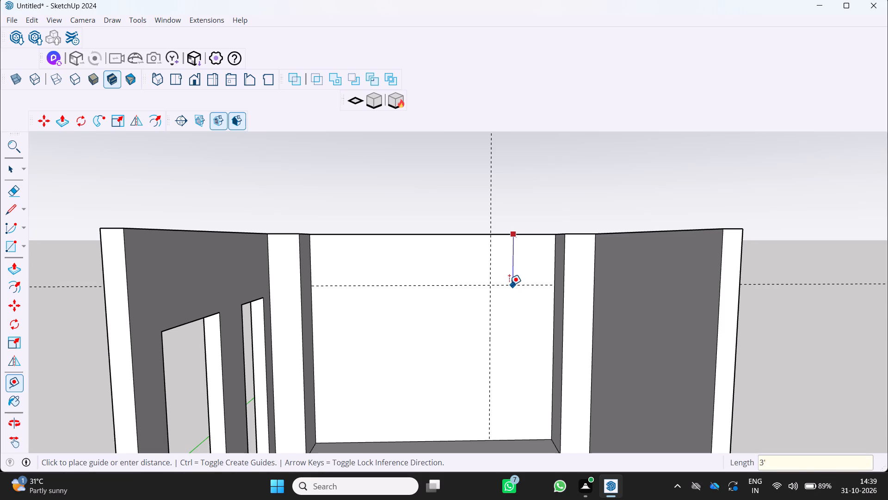
pyautogui.press('Return')
# Draw a rectangle about 3' by 6.8' on the back wall from the guide intersection to the column's base corner.
pyautogui.scroll(-4, 508, 294)
pyautogui.moveTo(496, 317); pyautogui.dragTo(473, 267, button='middle')
pyautogui.scroll(3, 487, 322)
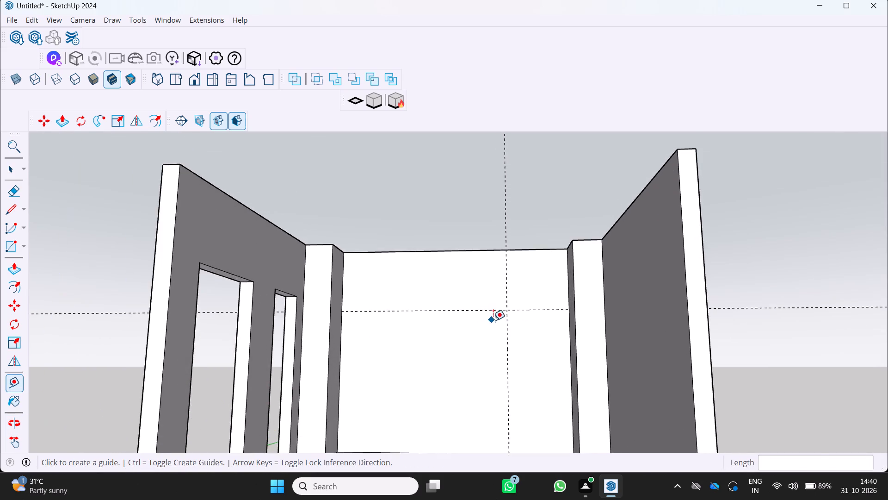
pyautogui.scroll(2, 508, 325)
pyautogui.scroll(-6, 559, 315)
pyautogui.scroll(1, 557, 319)
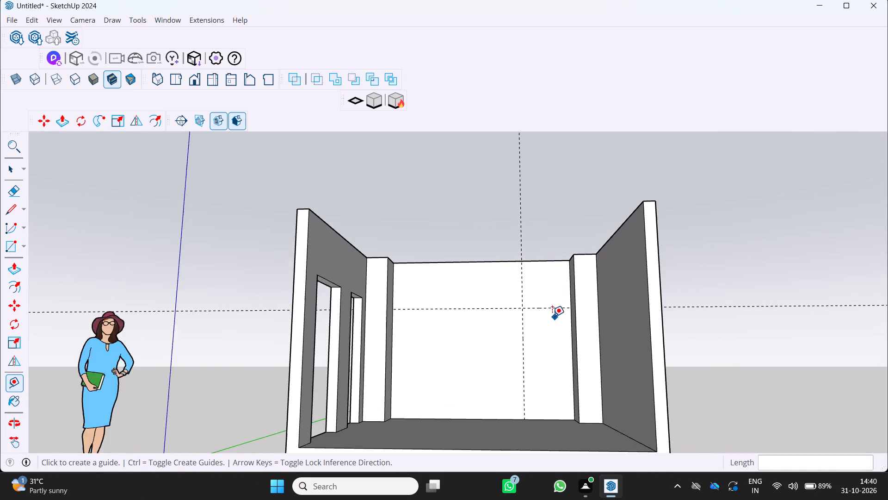
pyautogui.scroll(1, 552, 316)
pyautogui.press('r')
pyautogui.click(520, 305)
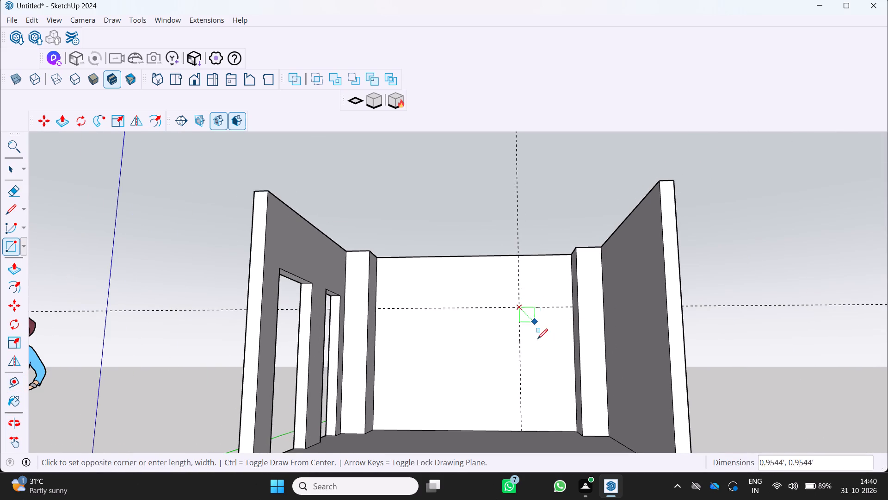
pyautogui.scroll(3, 569, 403)
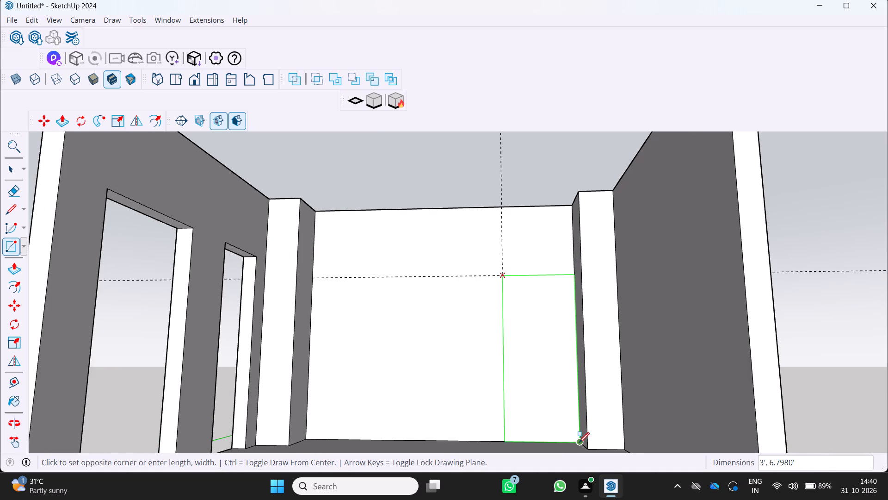
pyautogui.click(579, 442)
# Push the back-wall rectangle about 0.52' through the wall to cut a doorway.
pyautogui.press('p')
pyautogui.moveTo(555, 407); pyautogui.dragTo(552, 386)
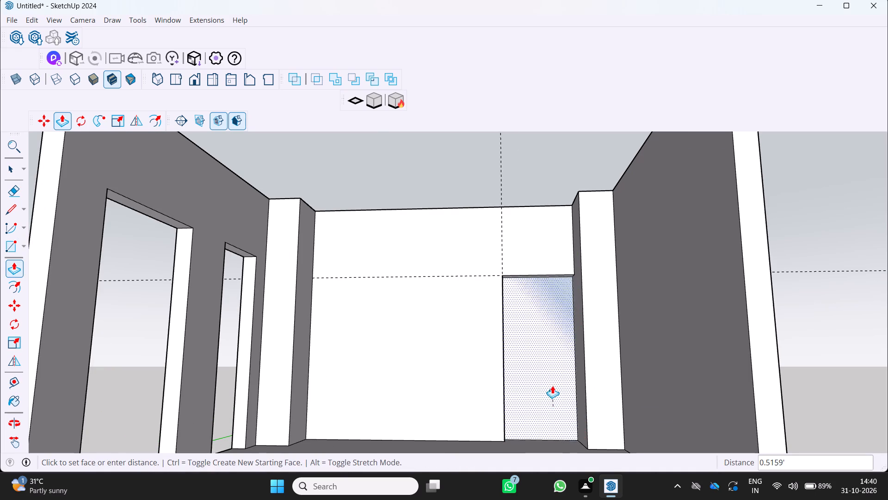
pyautogui.moveTo(552, 386); pyautogui.dragTo(547, 371)
# Examine the back-wall doorway and the two side-wall openings from inside and outside the room.
pyautogui.scroll(-4, 543, 374)
pyautogui.middleClick(540, 379)
pyautogui.moveTo(538, 379); pyautogui.dragTo(475, 409, button='middle')
pyautogui.scroll(-3, 473, 409)
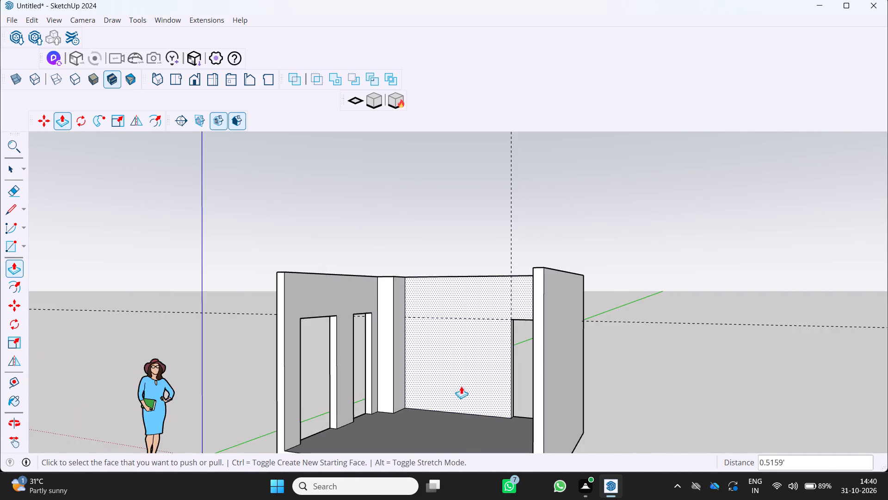
pyautogui.scroll(2, 452, 381)
pyautogui.moveTo(317, 366); pyautogui.dragTo(375, 417, button='middle')
pyautogui.scroll(2, 353, 358)
pyautogui.moveTo(353, 356); pyautogui.dragTo(306, 331, button='middle')
pyautogui.middleClick(306, 331)
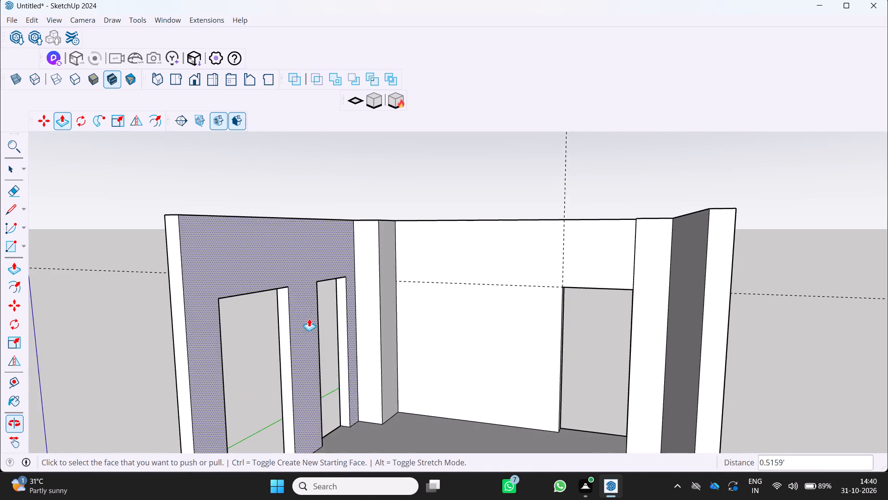
pyautogui.scroll(3, 318, 303)
pyautogui.moveTo(323, 301); pyautogui.dragTo(279, 326, button='middle')
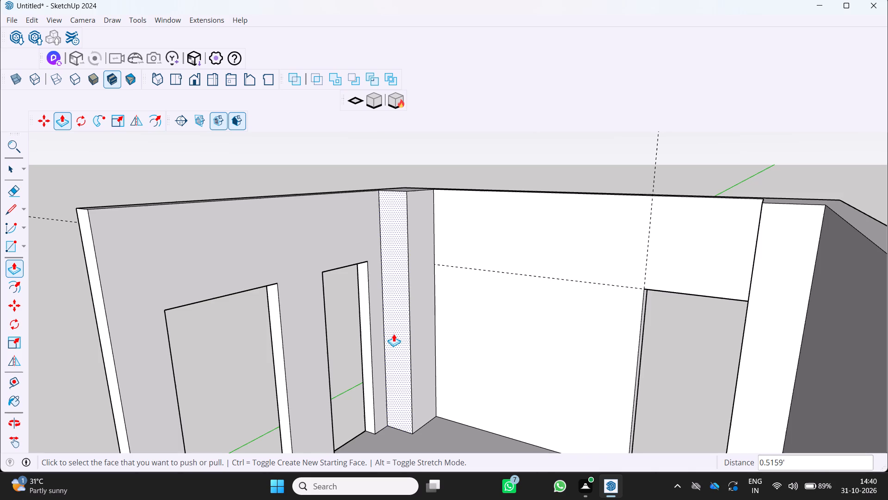
pyautogui.scroll(-2, 402, 336)
pyautogui.moveTo(412, 340); pyautogui.dragTo(601, 331, button='middle')
pyautogui.moveTo(446, 361); pyautogui.dragTo(610, 333, button='middle')
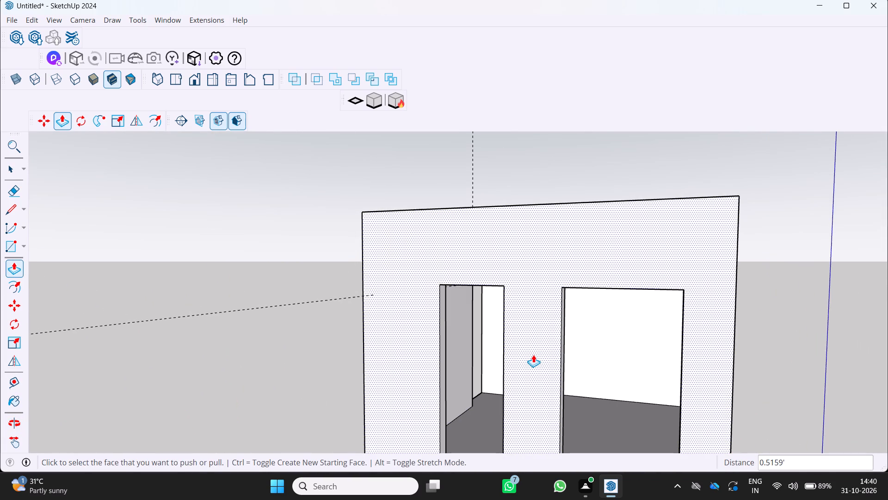
pyautogui.moveTo(510, 307); pyautogui.dragTo(618, 279, button='middle')
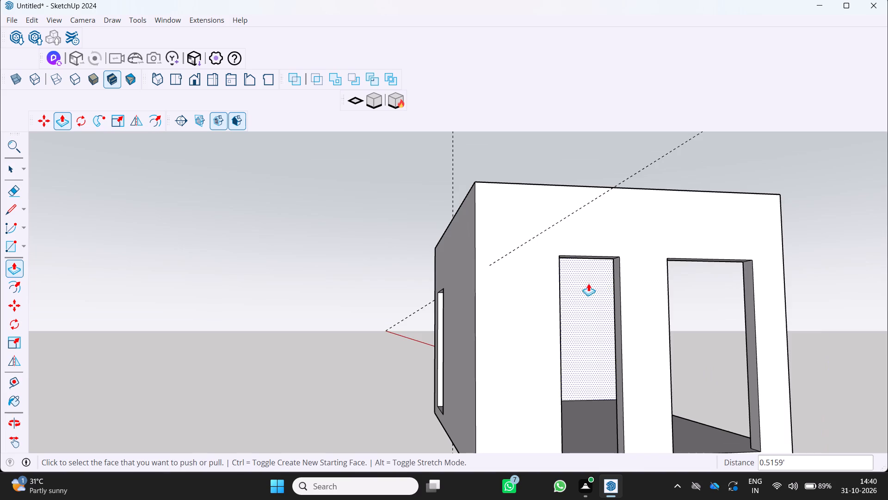
pyautogui.scroll(-4, 578, 286)
pyautogui.moveTo(560, 296); pyautogui.dragTo(443, 314, button='middle')
pyautogui.scroll(6, 524, 292)
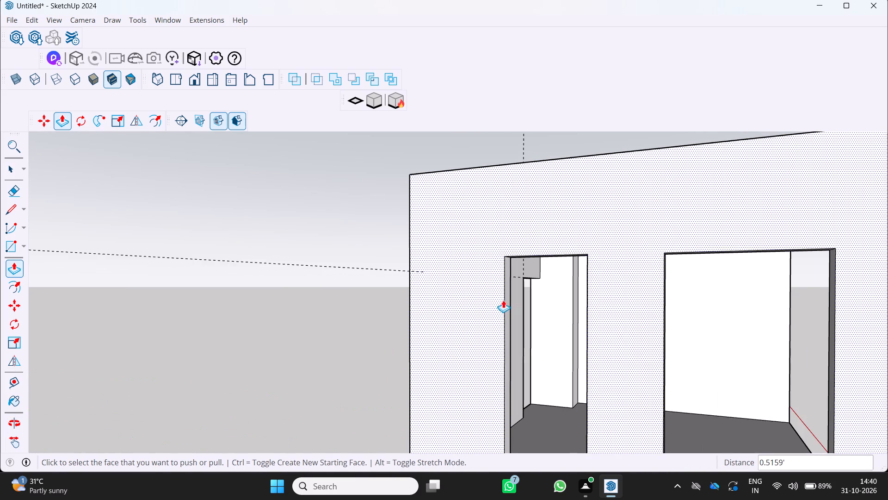
pyautogui.scroll(-4, 504, 305)
pyautogui.moveTo(506, 310); pyautogui.dragTo(562, 316, button='middle')
pyautogui.middleClick(562, 316)
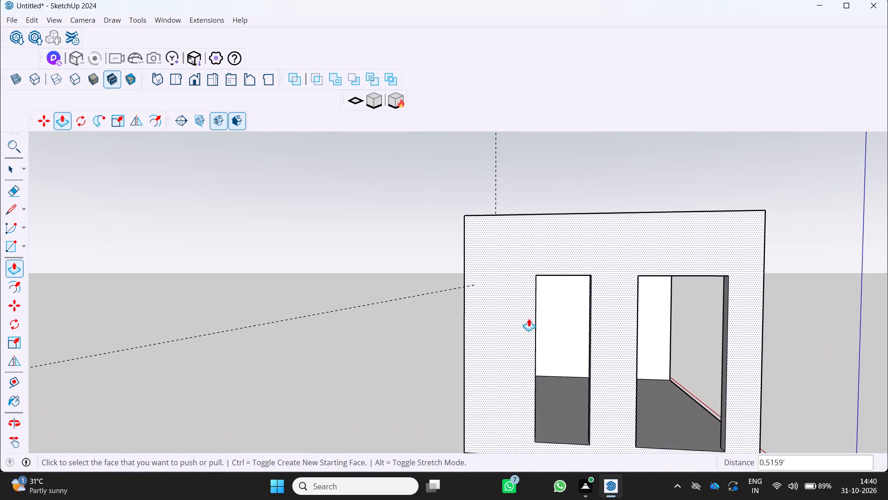
# Draw a rectangle about 2.31' by 7.21' corner to corner across the narrow opening on the wall's outer face.
pyautogui.press('r')
pyautogui.scroll(3, 553, 286)
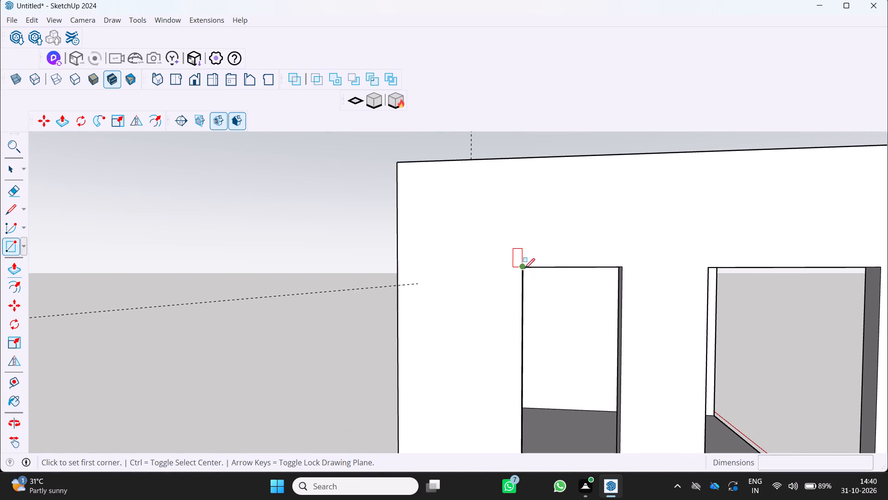
pyautogui.click(521, 269)
pyautogui.scroll(-5, 519, 271)
pyautogui.scroll(-4, 557, 345)
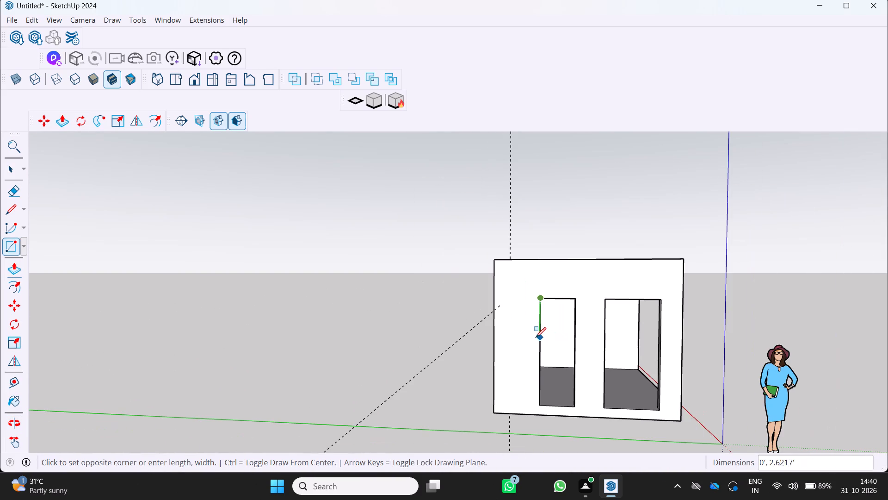
pyautogui.scroll(-2, 546, 340)
pyautogui.scroll(7, 574, 385)
pyautogui.click(561, 397)
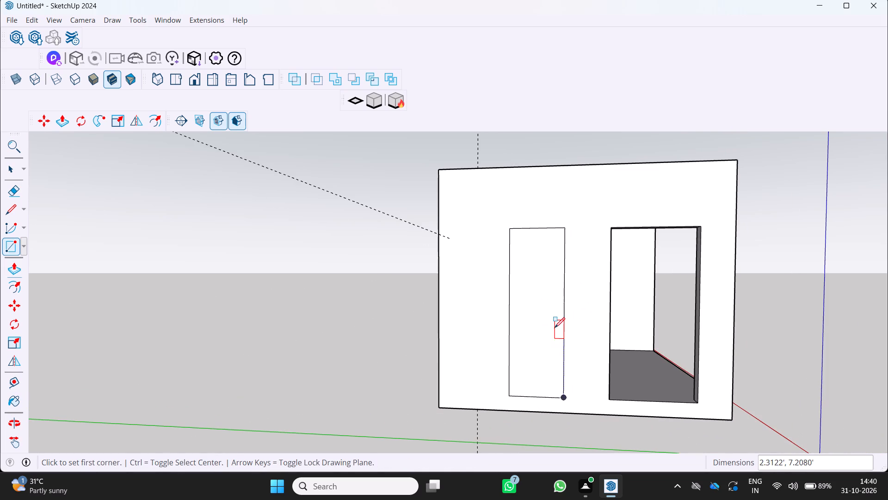
# Make a group from the rectangle face and edges covering the narrow opening.
pyautogui.press('space')
pyautogui.doubleClick(535, 331)
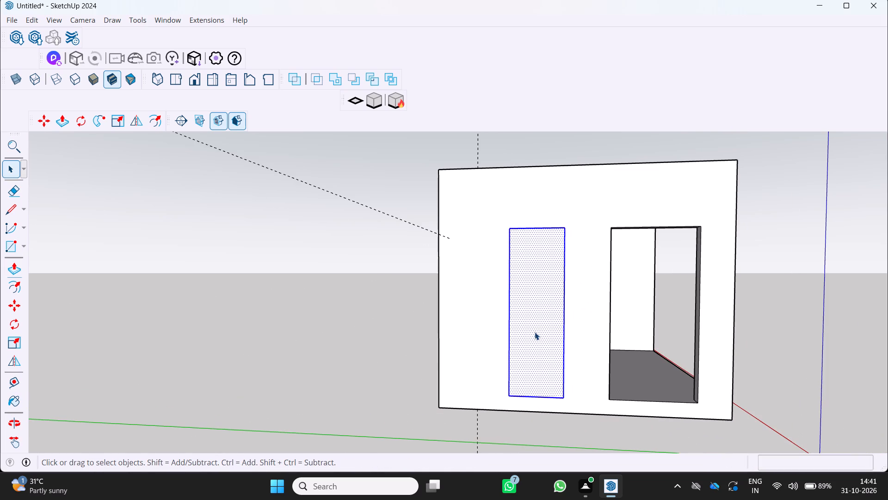
pyautogui.rightClick(535, 332)
pyautogui.click(570, 224)
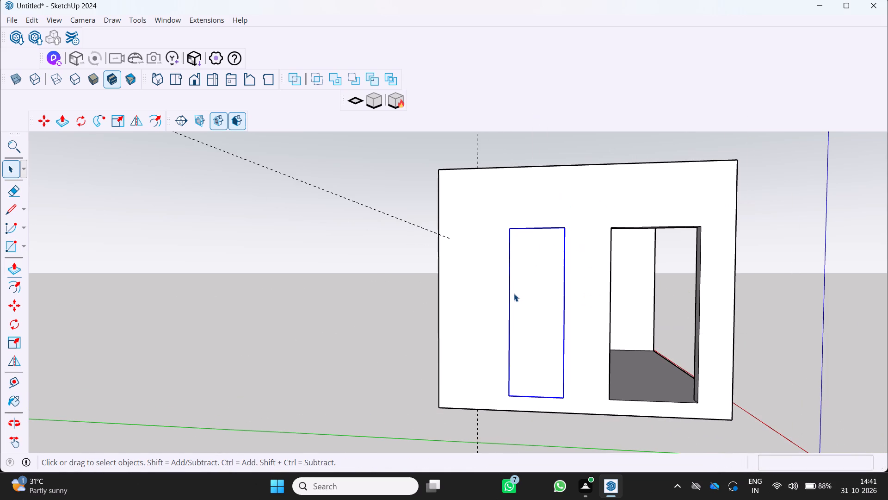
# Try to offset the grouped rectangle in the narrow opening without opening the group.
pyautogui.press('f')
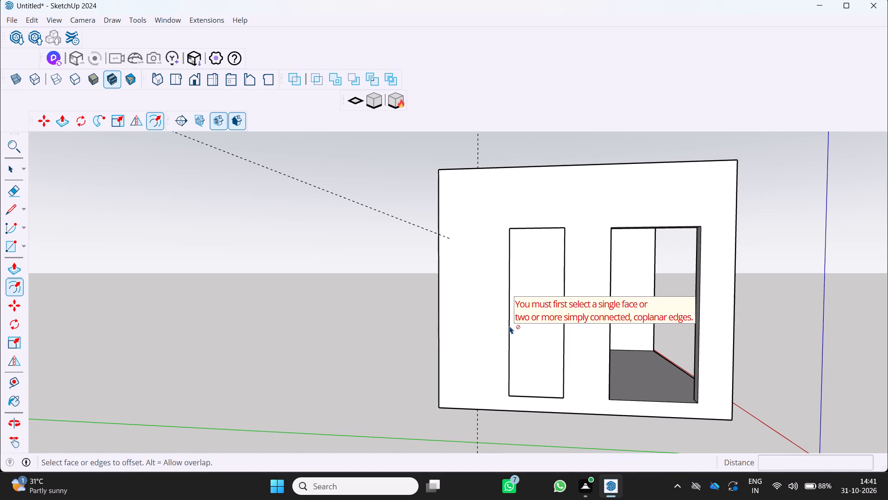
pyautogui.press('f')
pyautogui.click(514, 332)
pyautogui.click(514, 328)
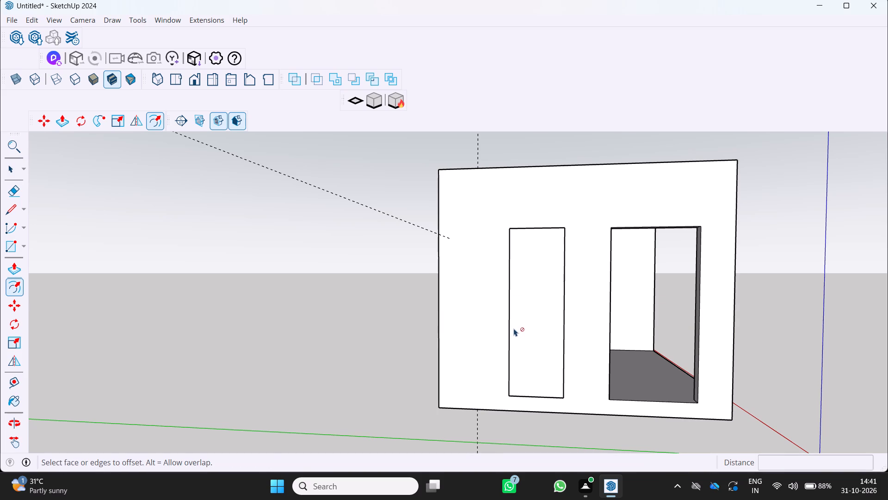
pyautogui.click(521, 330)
# Open the narrow opening's rectangle group and offset the face's outline inward by about 0.155'.
pyautogui.press('space')
pyautogui.doubleClick(526, 331)
pyautogui.click(526, 331)
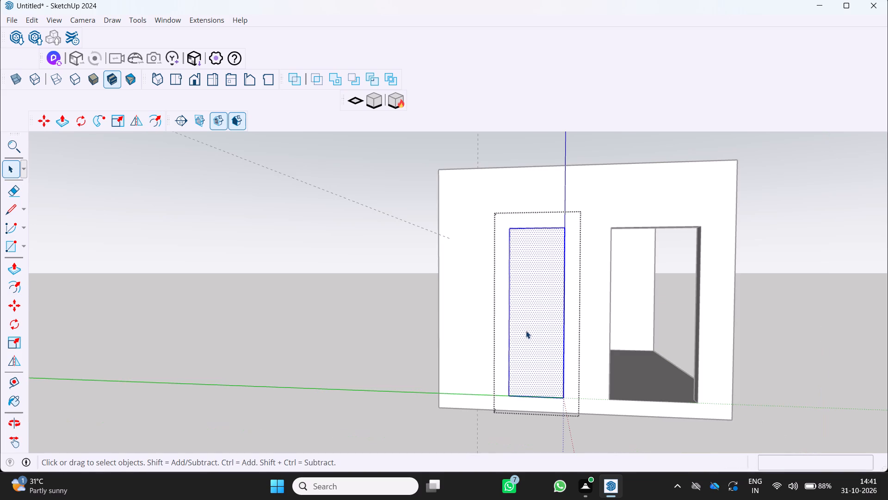
pyautogui.press('f')
pyautogui.click(509, 318)
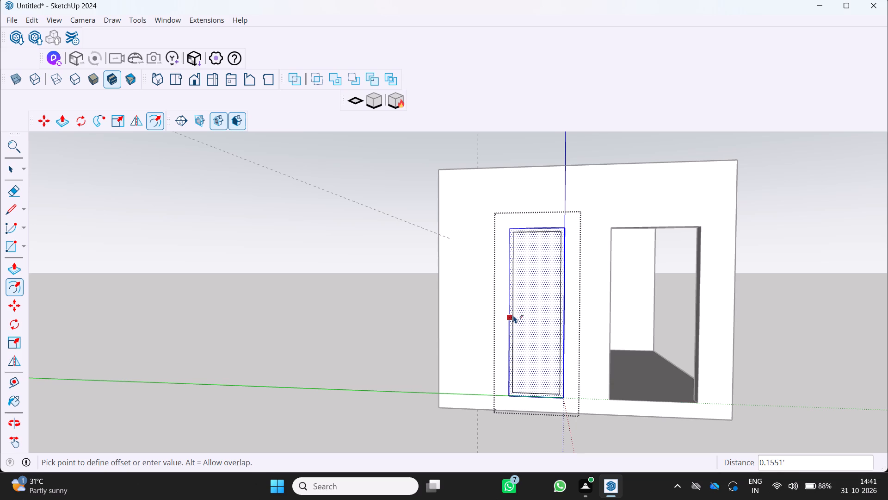
pyautogui.click(513, 315)
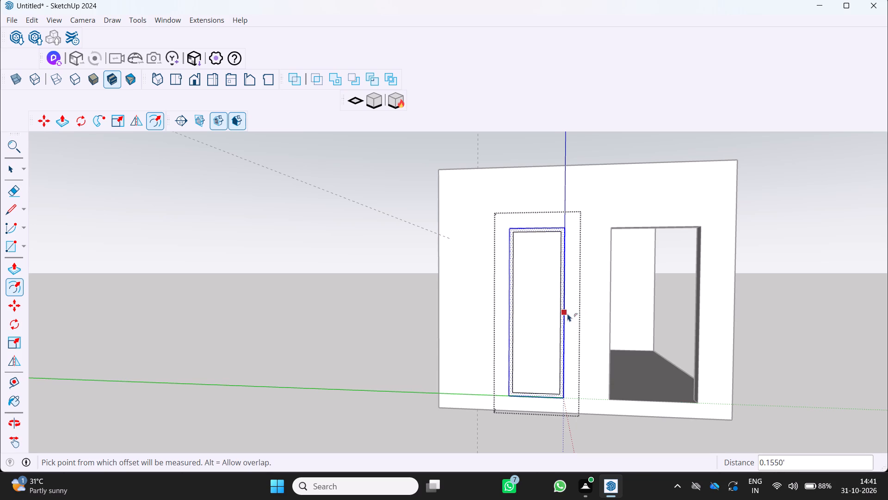
# Push/Pull the thin border face outward about 0.405' to form a raised frame around the narrow panel.
pyautogui.scroll(2, 569, 298)
pyautogui.press('p')
pyautogui.scroll(8, 558, 294)
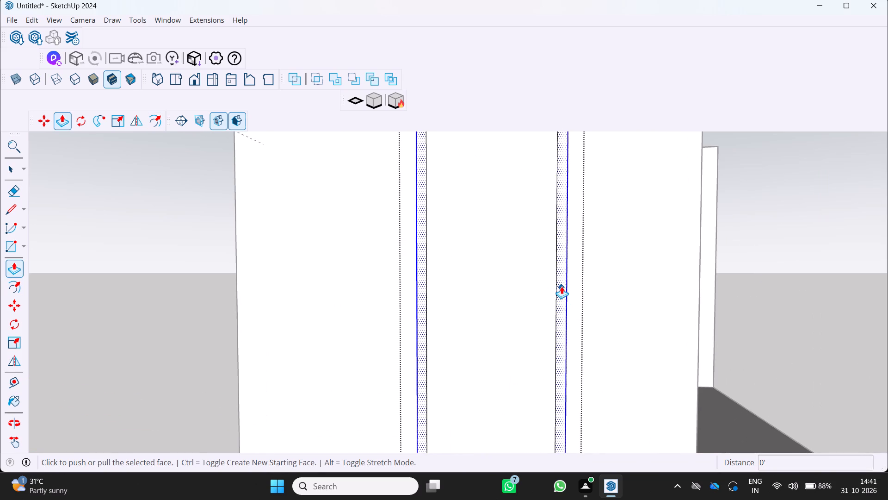
pyautogui.click(561, 287)
pyautogui.scroll(-6, 565, 296)
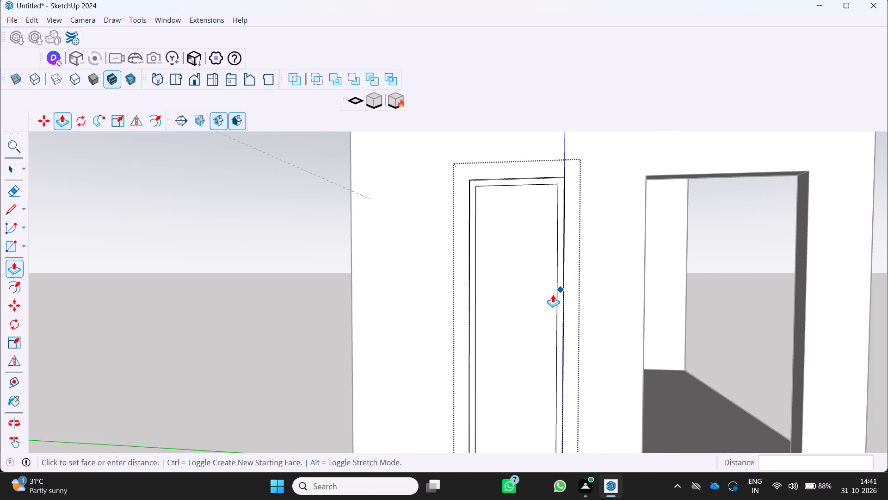
pyautogui.moveTo(554, 295); pyautogui.dragTo(495, 305, button='middle')
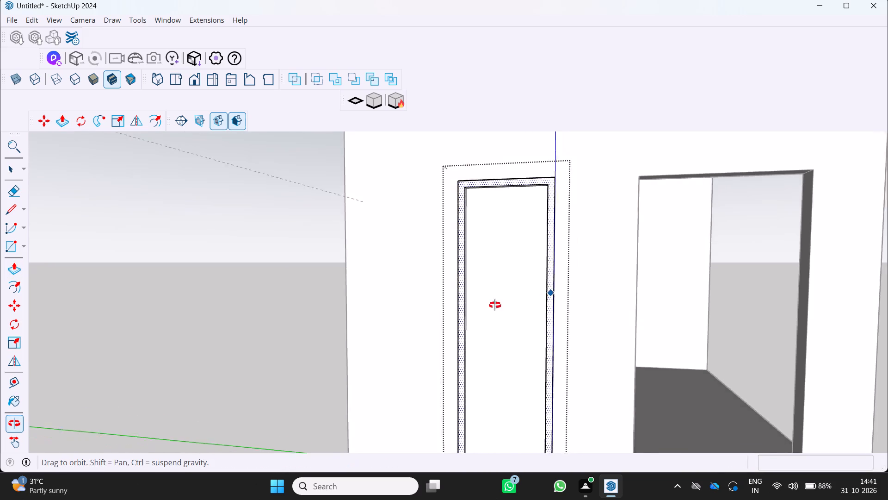
pyautogui.moveTo(495, 305); pyautogui.dragTo(475, 309, button='middle')
pyautogui.scroll(2, 491, 300)
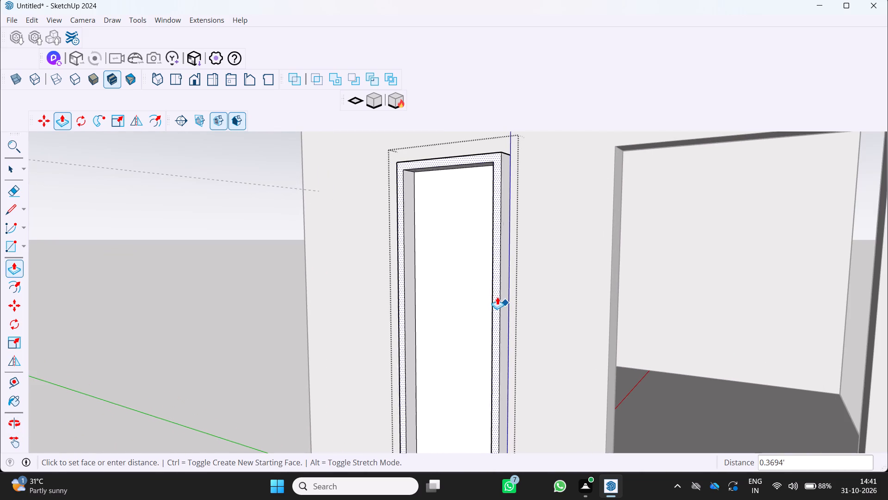
pyautogui.click(493, 297)
# Examine the raised frame on the narrow opening from several angles and distances.
pyautogui.moveTo(494, 319); pyautogui.dragTo(454, 324, button='middle')
pyautogui.scroll(1, 479, 322)
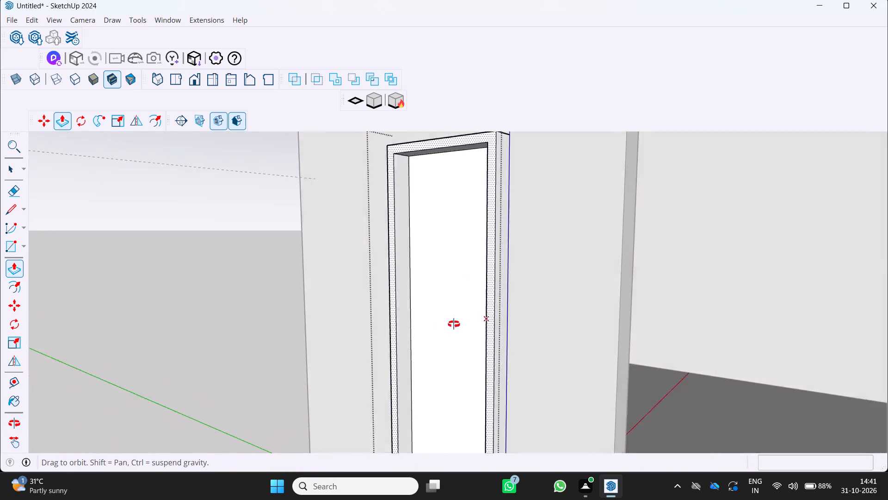
pyautogui.moveTo(454, 324); pyautogui.dragTo(598, 335, button='middle')
pyautogui.moveTo(597, 335); pyautogui.dragTo(592, 334, button='middle')
pyautogui.scroll(-4, 589, 334)
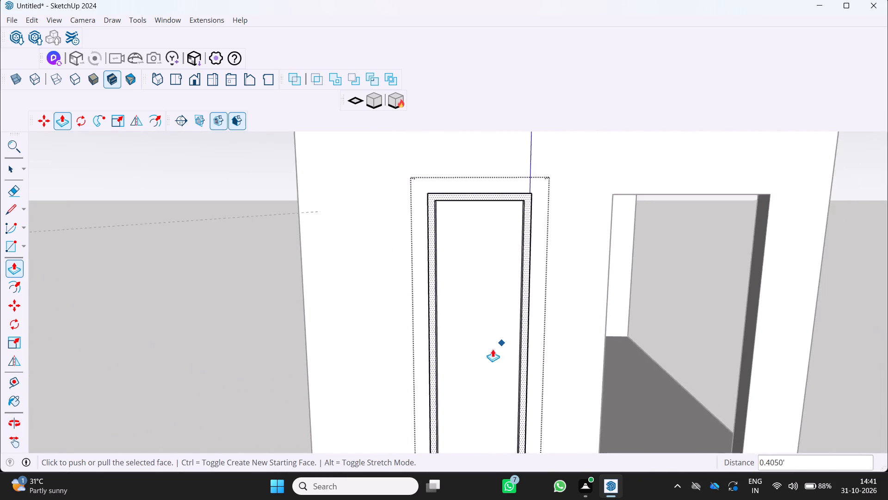
pyautogui.scroll(-5, 493, 349)
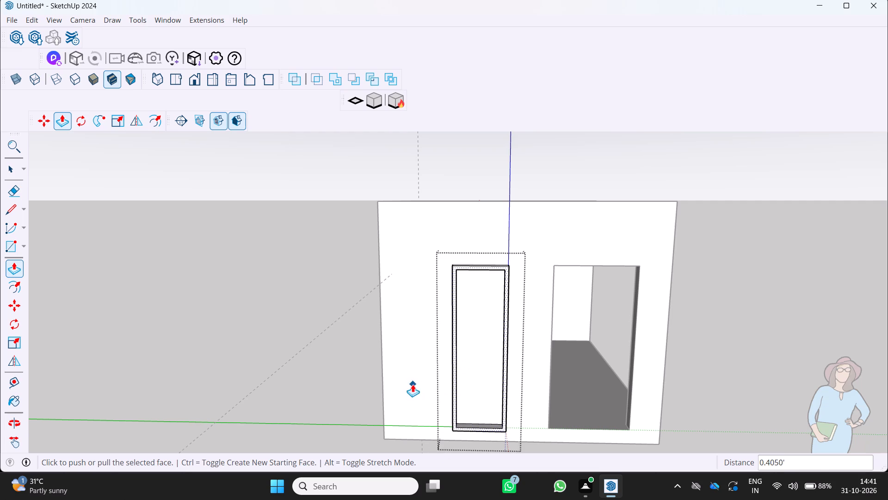
pyautogui.moveTo(412, 362); pyautogui.dragTo(401, 327, button='middle')
pyautogui.scroll(-2, 451, 385)
pyautogui.scroll(3, 449, 387)
pyautogui.moveTo(439, 391); pyautogui.dragTo(404, 414, button='middle')
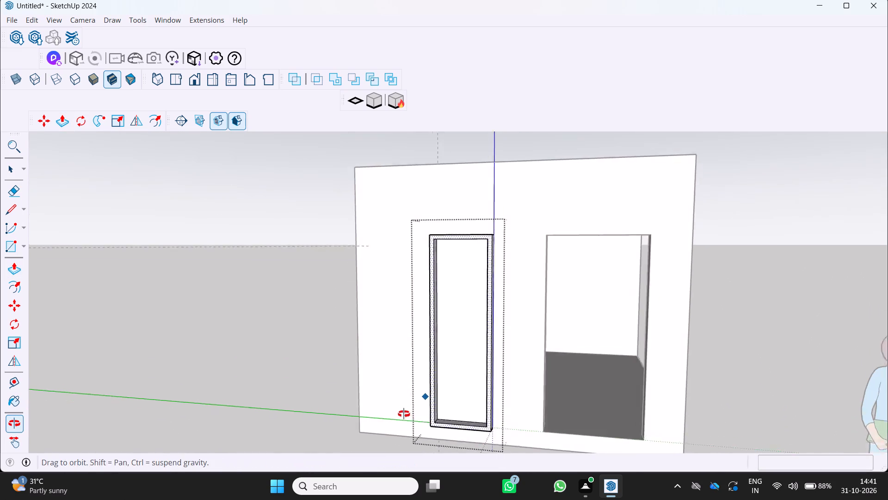
pyautogui.moveTo(404, 414); pyautogui.dragTo(403, 416, button='middle')
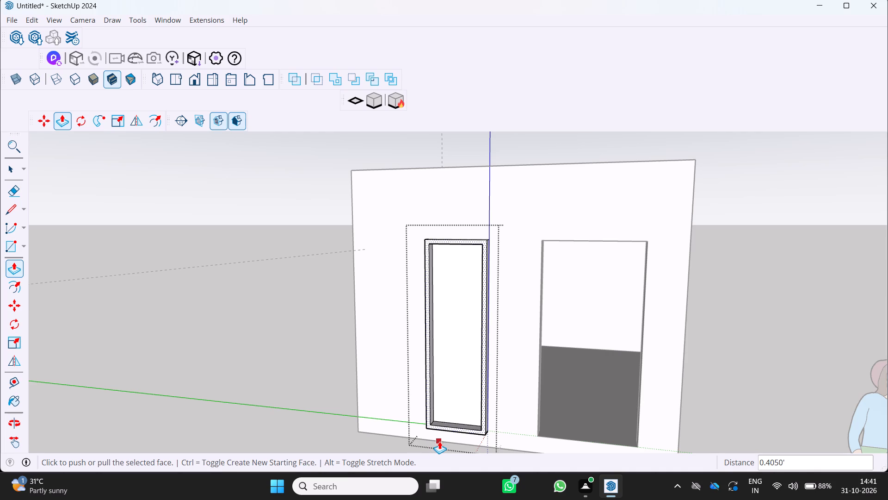
# Push/Pull the inner panel face outward about 0.19' so it sits recessed within the frame.
pyautogui.scroll(1, 471, 454)
pyautogui.scroll(3, 446, 384)
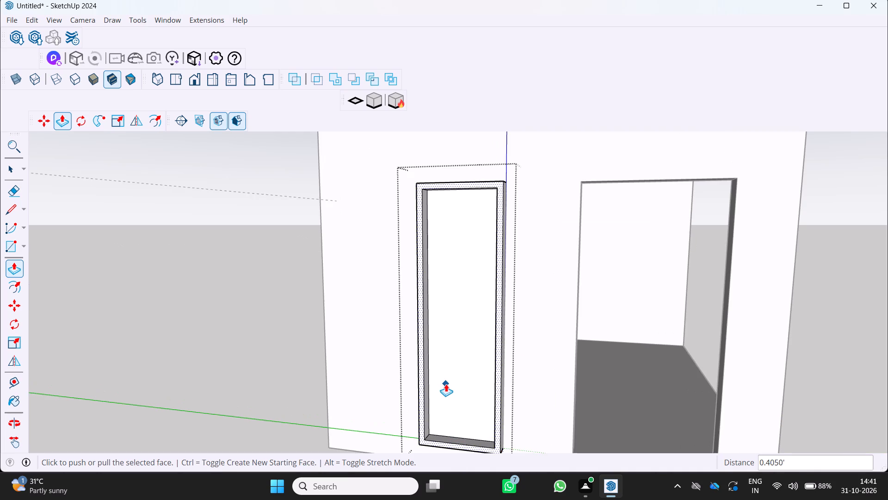
pyautogui.press('space')
pyautogui.click(449, 391)
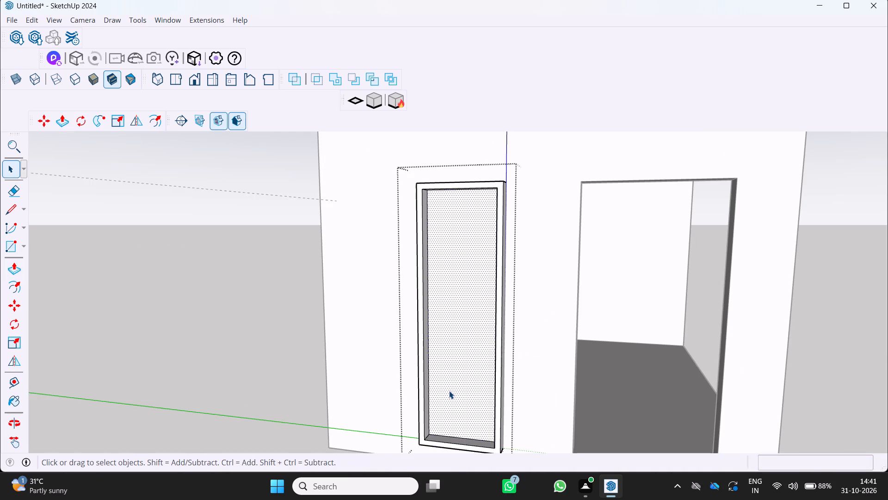
pyautogui.press('p')
pyautogui.moveTo(449, 391); pyautogui.dragTo(444, 395)
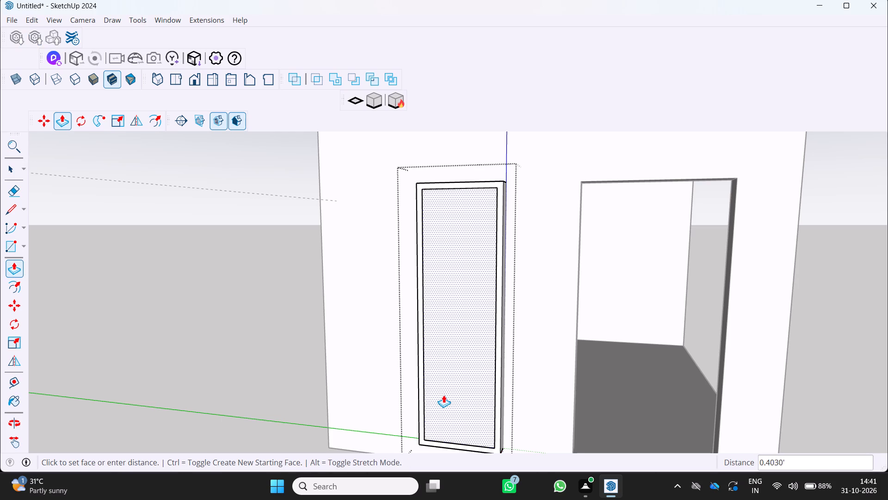
pyautogui.moveTo(444, 395); pyautogui.dragTo(444, 390)
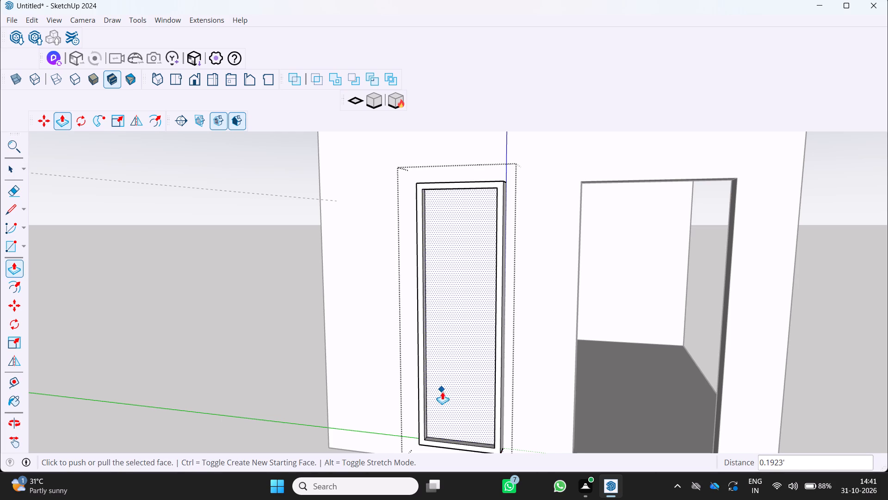
# Examine the framed panel and the side wall from the front and at an angle.
pyautogui.scroll(-4, 441, 396)
pyautogui.moveTo(438, 399); pyautogui.dragTo(425, 417, button='middle')
pyautogui.scroll(3, 433, 407)
pyautogui.moveTo(438, 404); pyautogui.dragTo(478, 368, button='middle')
pyautogui.scroll(1, 463, 382)
pyautogui.scroll(-5, 478, 368)
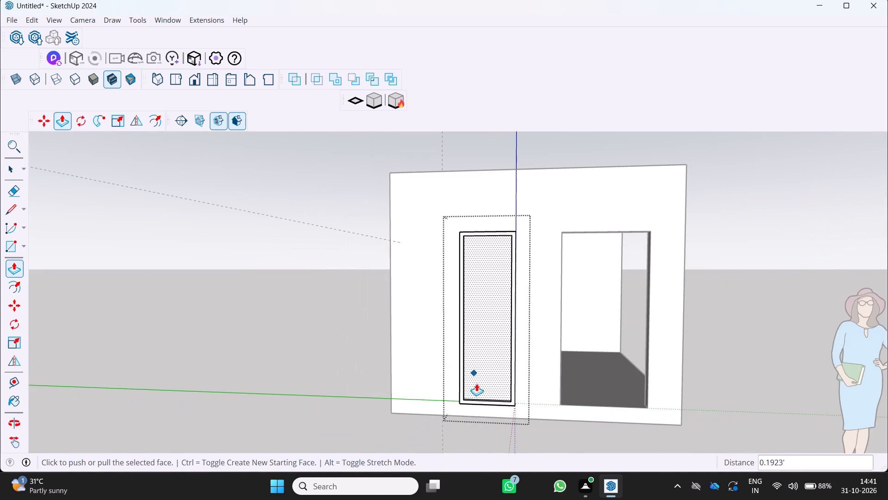
pyautogui.press('space')
pyautogui.scroll(-3, 450, 416)
pyautogui.moveTo(450, 396); pyautogui.dragTo(409, 418, button='middle')
pyautogui.middleClick(408, 418)
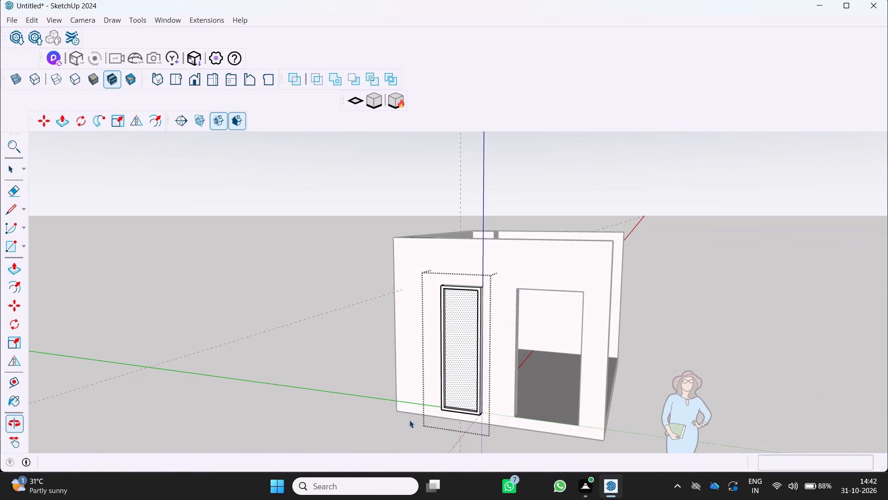
# Start the Paint Bucket, look through the Glass and Mirrors materials, and switch the material library to Colors.
pyautogui.press('b')
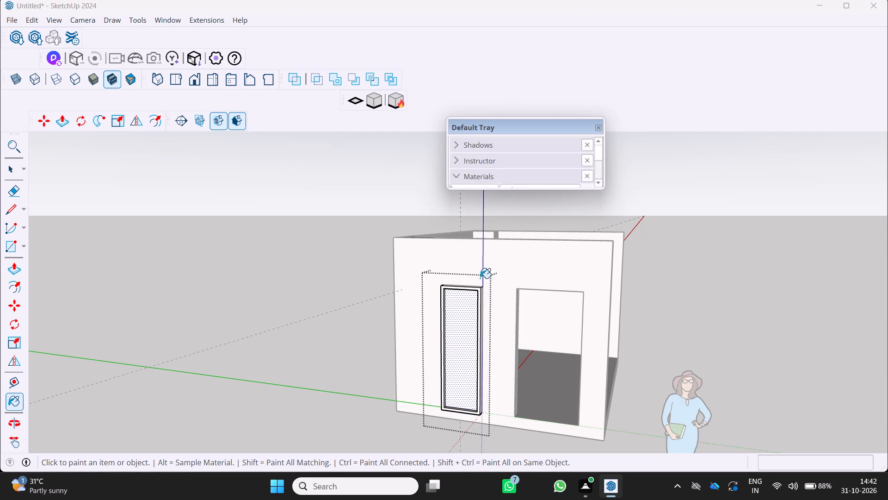
pyautogui.scroll(-4, 519, 175)
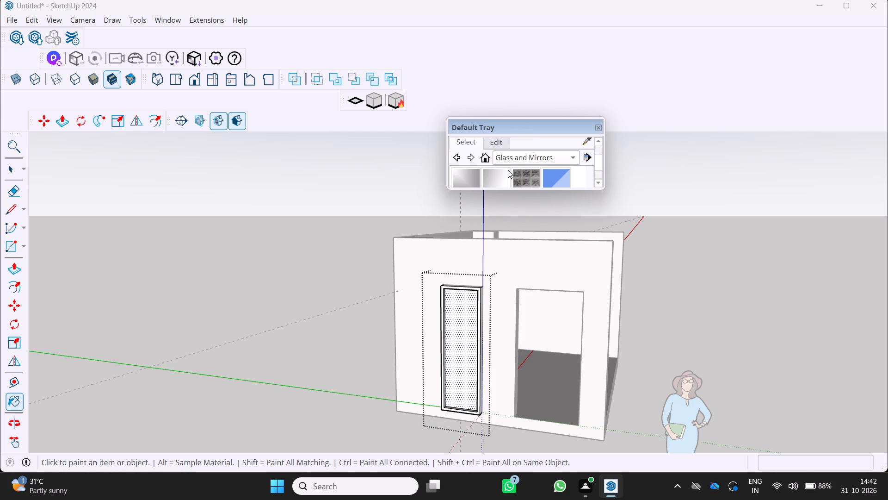
pyautogui.scroll(-7, 533, 161)
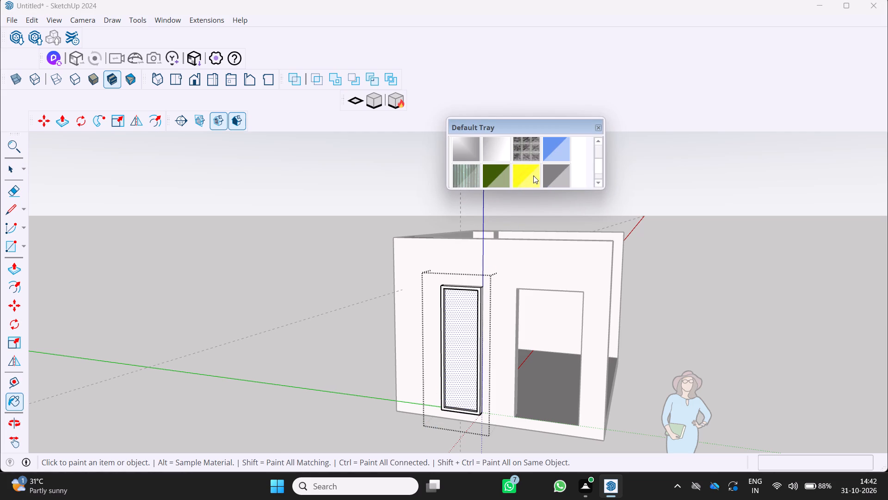
pyautogui.scroll(9, 536, 173)
pyautogui.moveTo(598, 151); pyautogui.dragTo(598, 148)
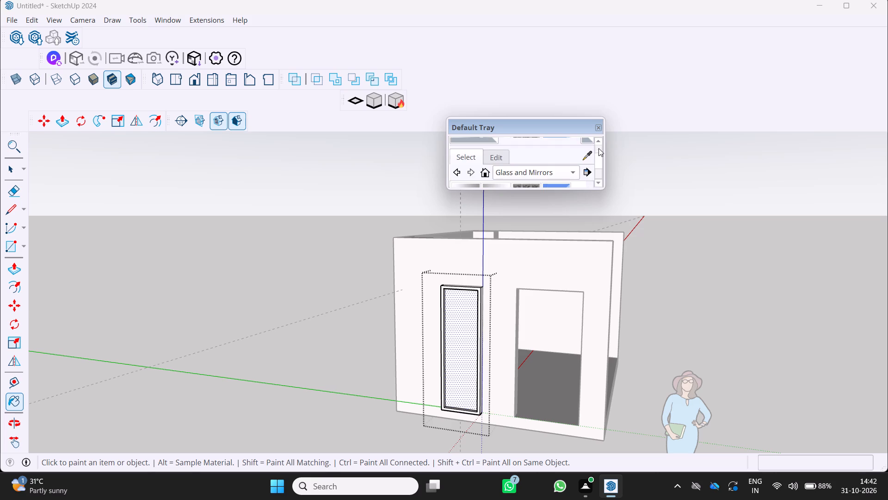
pyautogui.moveTo(598, 148); pyautogui.dragTo(598, 143)
pyautogui.click(555, 175)
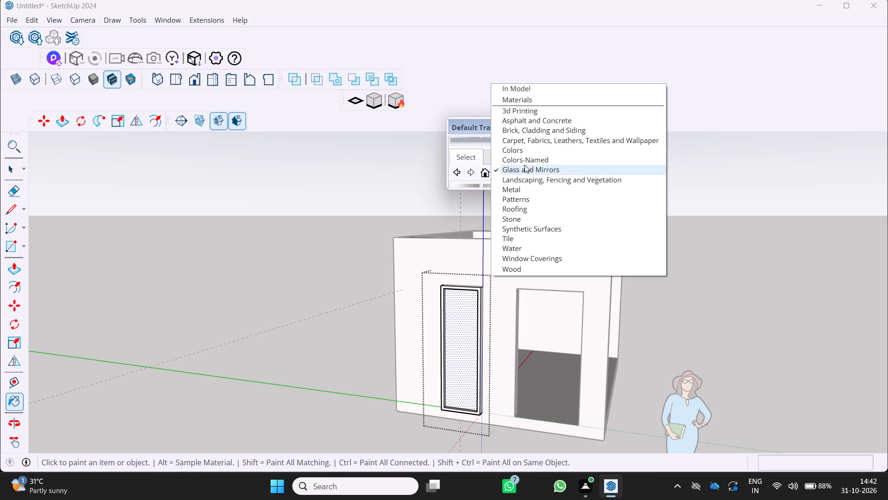
pyautogui.click(525, 151)
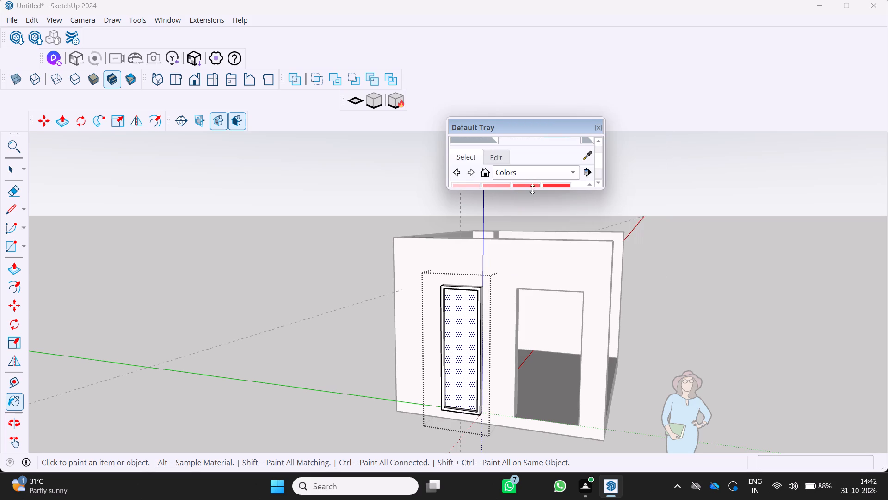
# Browse the Colors swatches for a material suited to the framed panel.
pyautogui.moveTo(598, 159); pyautogui.dragTo(596, 167)
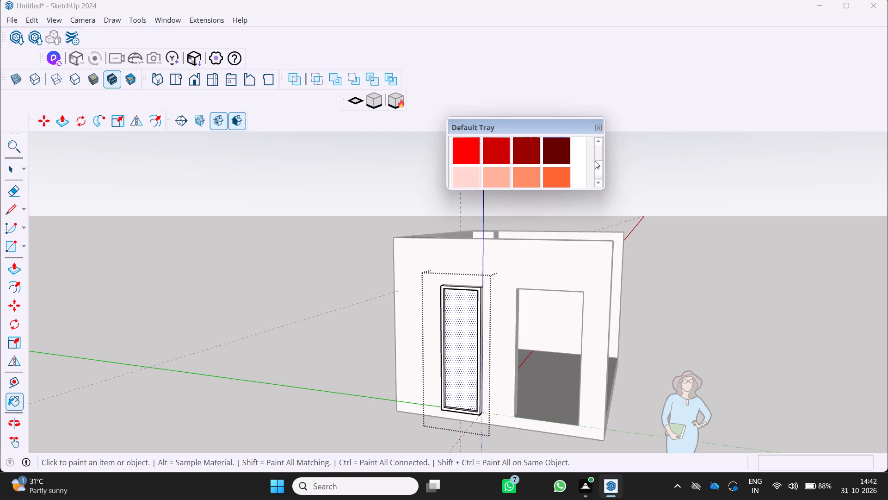
pyautogui.moveTo(595, 162); pyautogui.dragTo(597, 177)
pyautogui.scroll(-2, 526, 186)
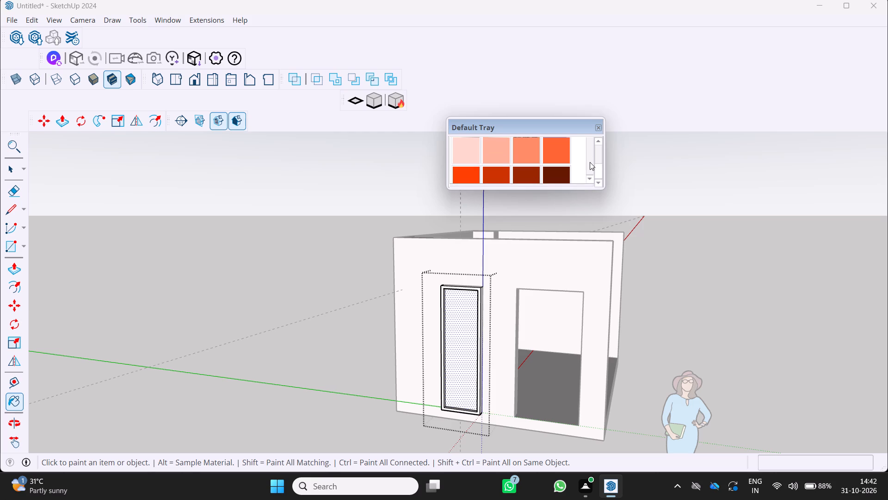
pyautogui.moveTo(601, 170); pyautogui.dragTo(598, 179)
pyautogui.click(599, 172)
pyautogui.moveTo(595, 166); pyautogui.dragTo(600, 173)
pyautogui.moveTo(600, 173); pyautogui.dragTo(592, 175)
pyautogui.scroll(-2, 550, 184)
pyautogui.moveTo(598, 156); pyautogui.dragTo(600, 140)
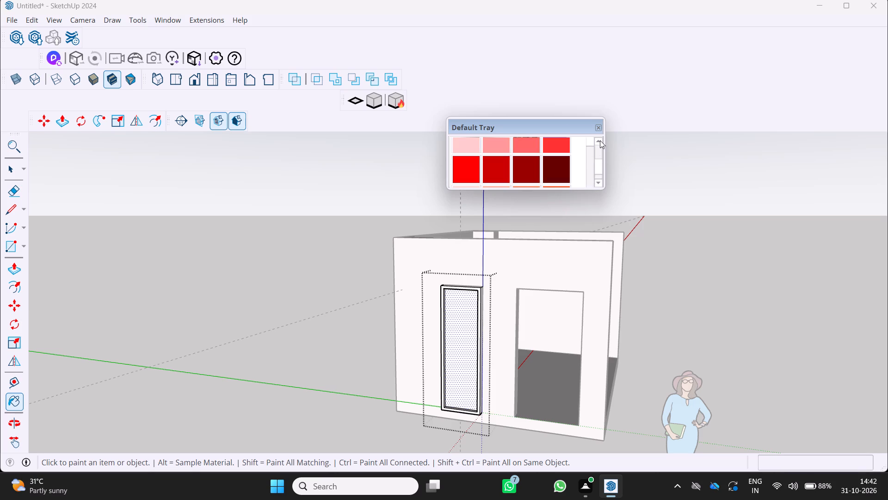
pyautogui.moveTo(600, 140); pyautogui.dragTo(600, 136)
pyautogui.moveTo(598, 165); pyautogui.dragTo(588, 165)
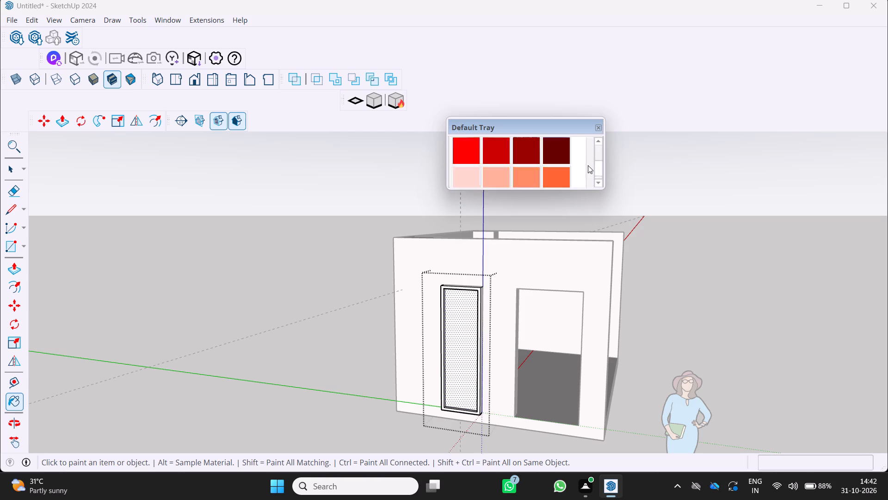
# Collapse the Materials section of the Default Tray.
pyautogui.moveTo(588, 165); pyautogui.dragTo(589, 141)
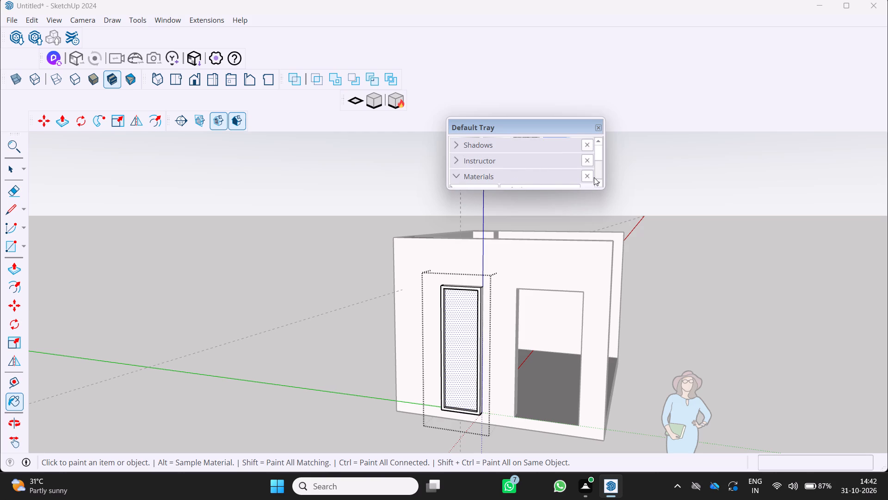
pyautogui.click(599, 163)
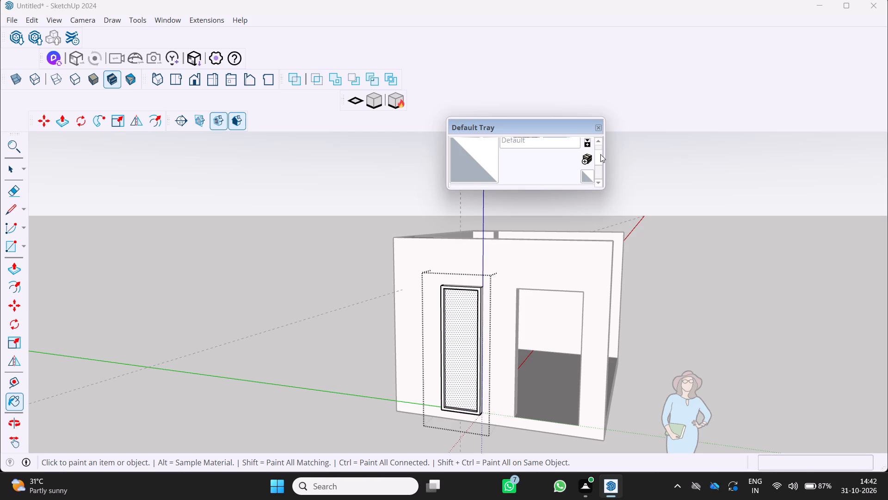
pyautogui.click(601, 148)
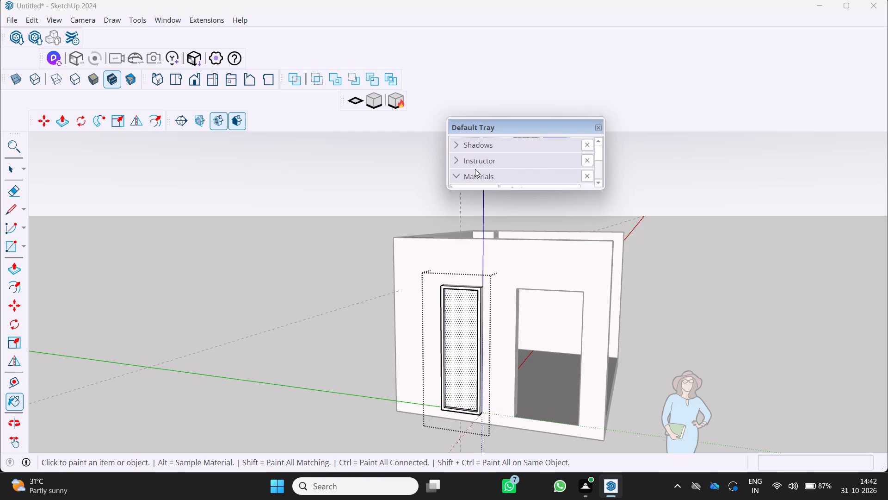
pyautogui.click(475, 172)
pyautogui.click(479, 175)
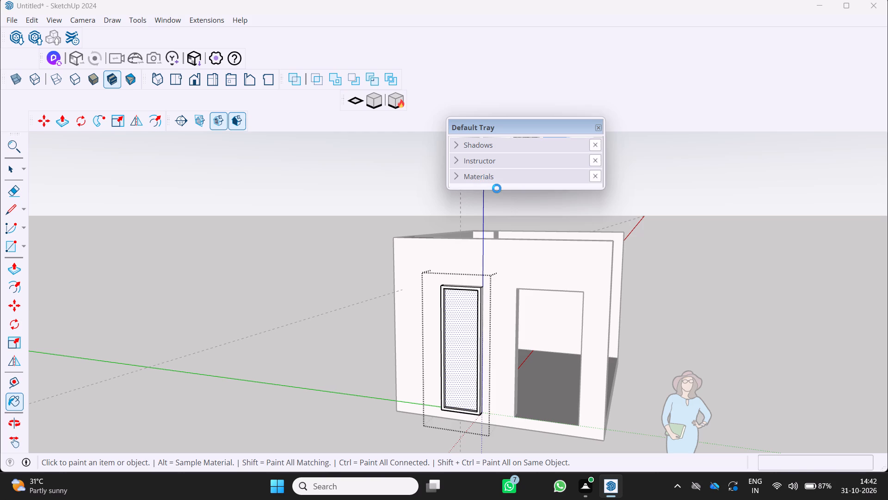
# Expand the Materials section and switch the material library to Glass and Mirrors.
pyautogui.scroll(-1, 505, 182)
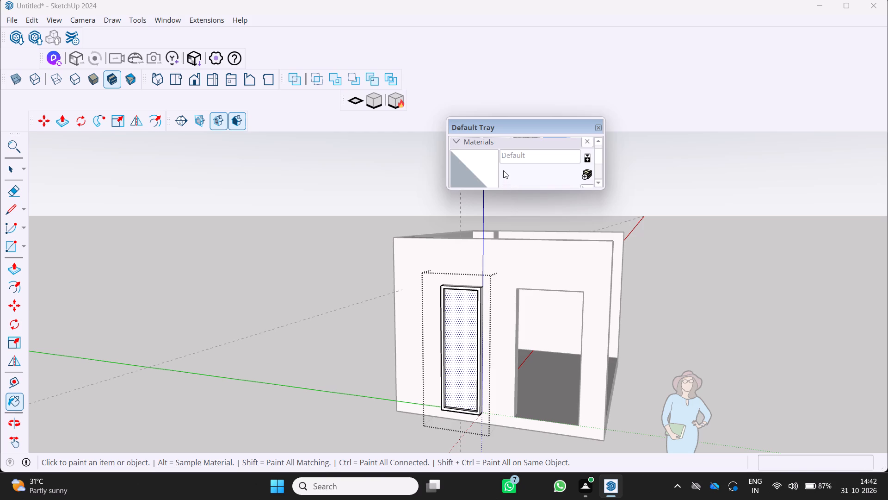
pyautogui.click(549, 159)
pyautogui.click(548, 142)
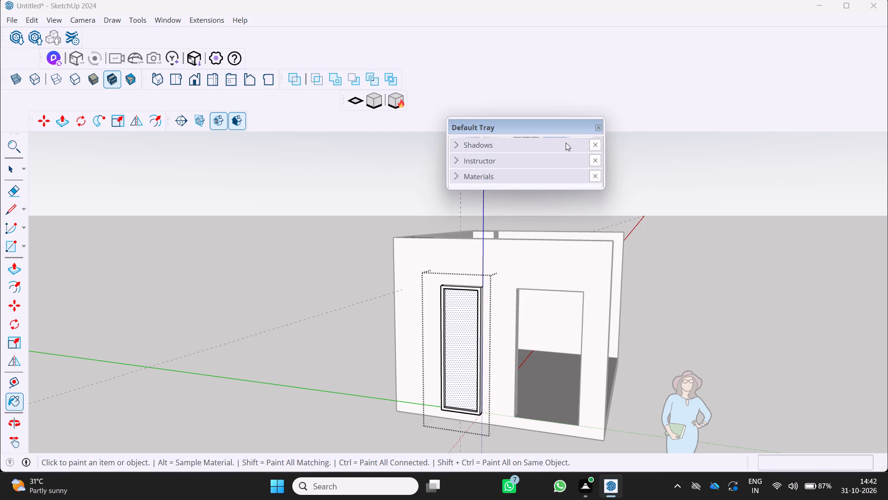
pyautogui.click(505, 176)
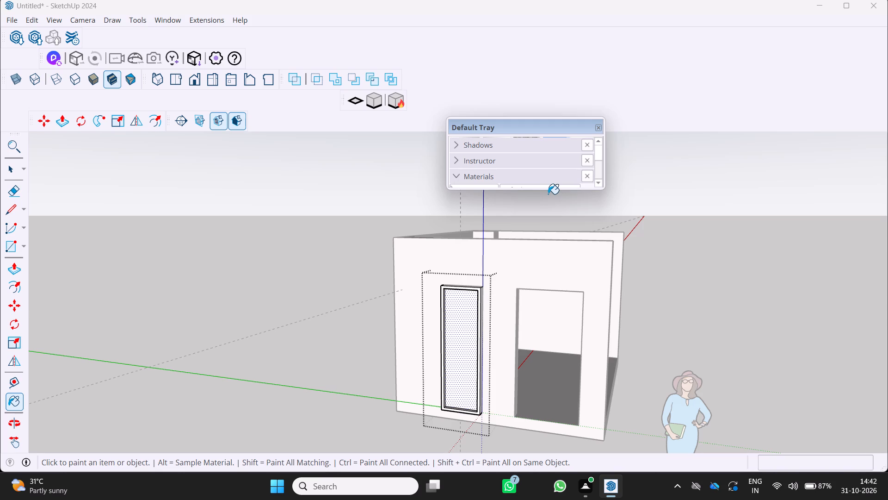
pyautogui.click(552, 181)
pyautogui.click(549, 175)
pyautogui.scroll(-3, 494, 187)
pyautogui.click(461, 173)
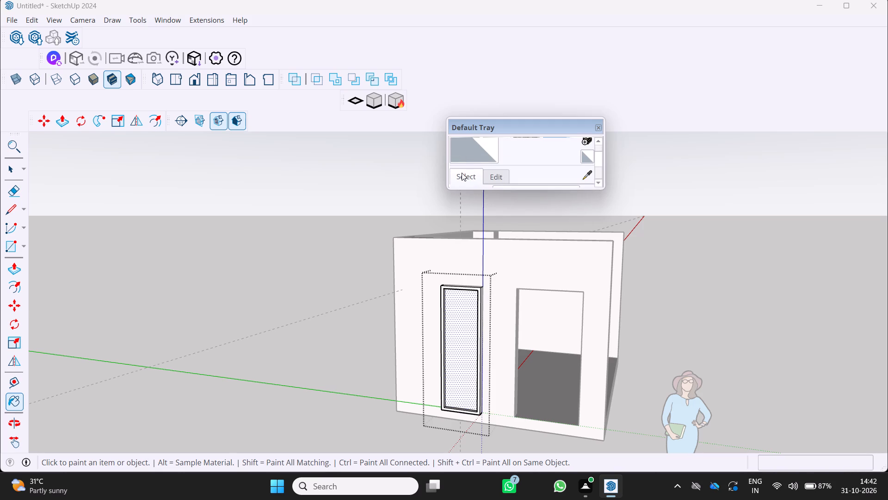
pyautogui.click(590, 175)
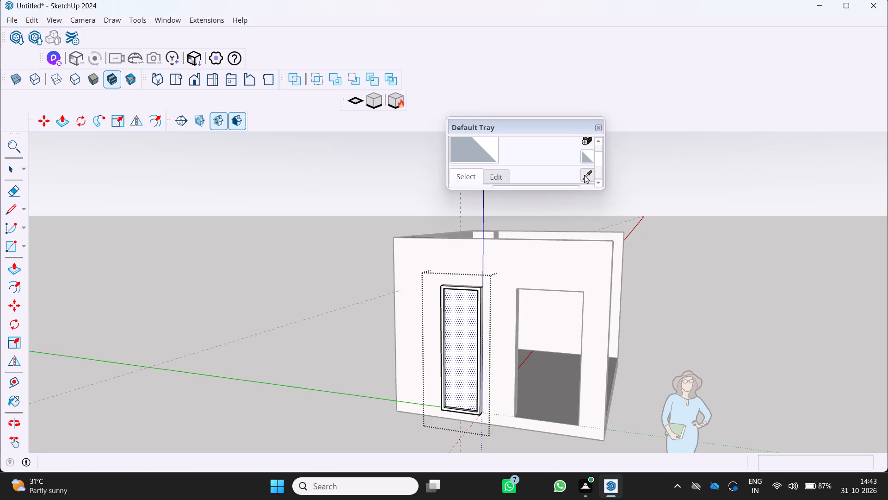
pyautogui.moveTo(581, 173); pyautogui.dragTo(585, 174)
pyautogui.click(541, 154)
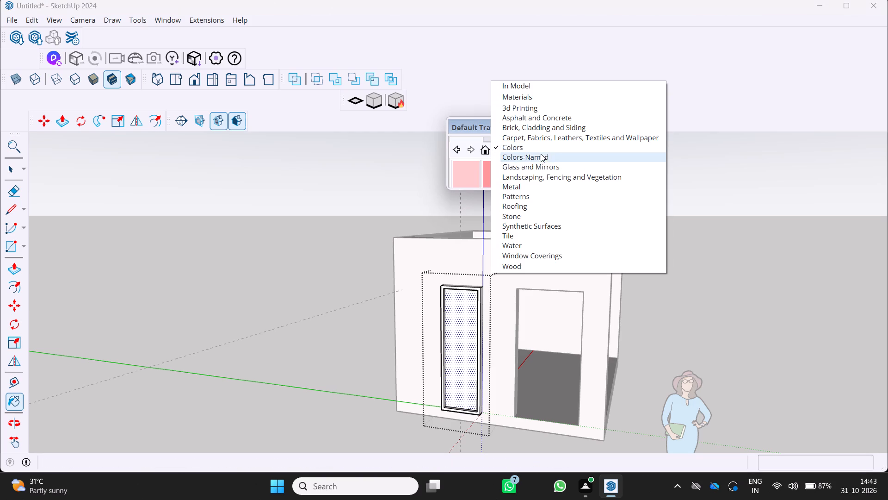
pyautogui.click(524, 167)
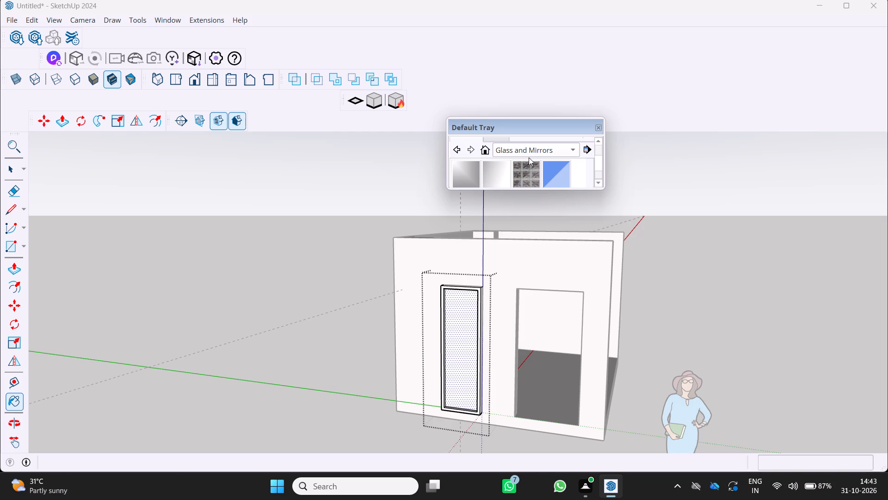
# Paint the inner face of the framed panel with Translucent Glass Gray.
pyautogui.click(598, 156)
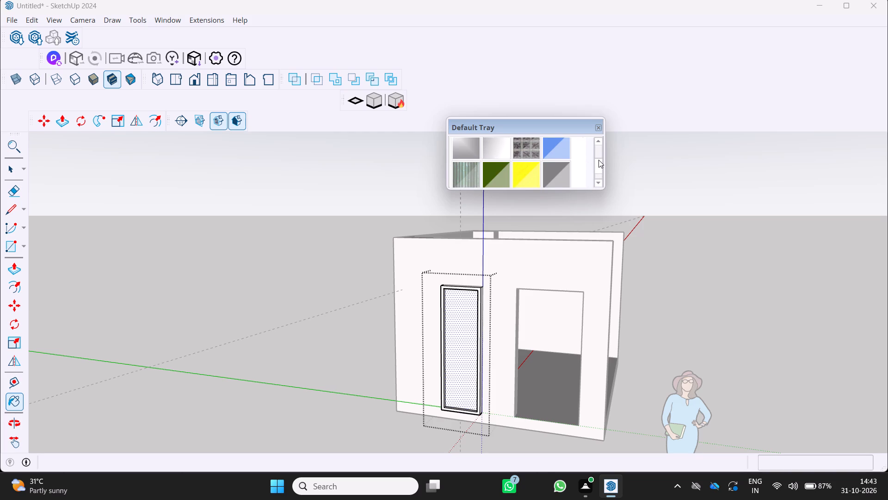
pyautogui.click(554, 169)
pyautogui.scroll(2, 453, 333)
pyautogui.click(464, 323)
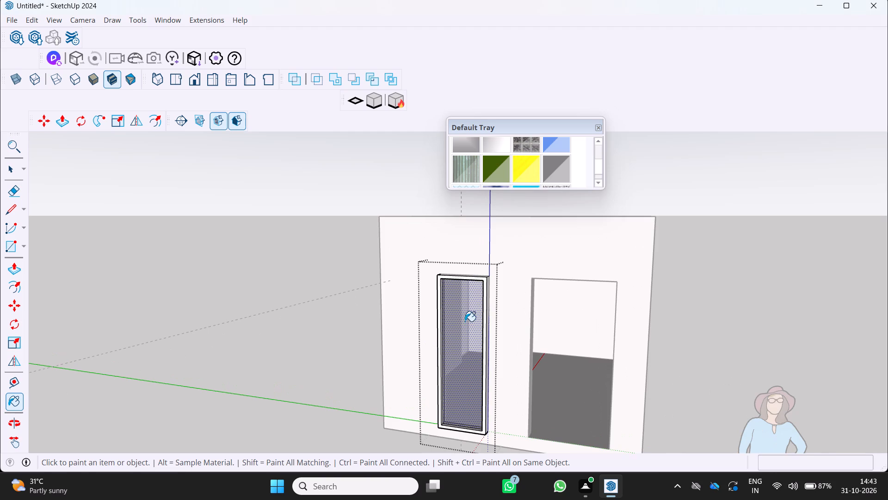
pyautogui.moveTo(458, 317); pyautogui.dragTo(516, 282, button='middle')
pyautogui.middleClick(516, 282)
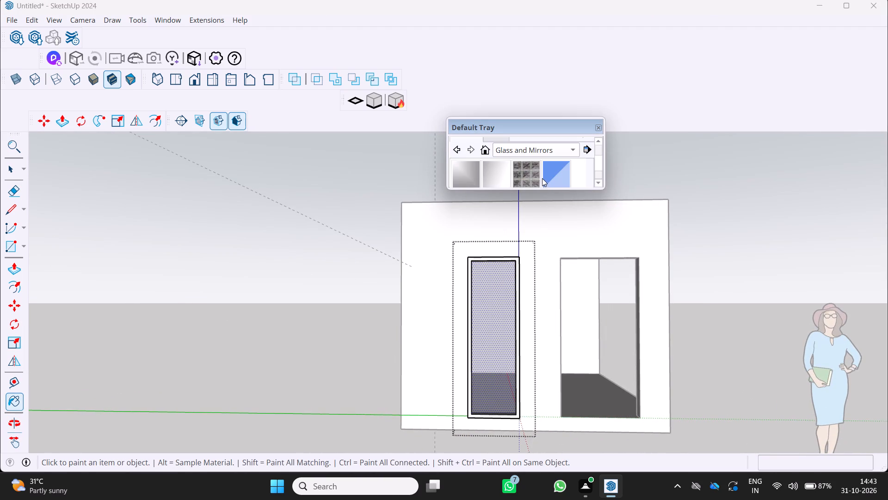
# Switch the material library to Colors.
pyautogui.click(596, 159)
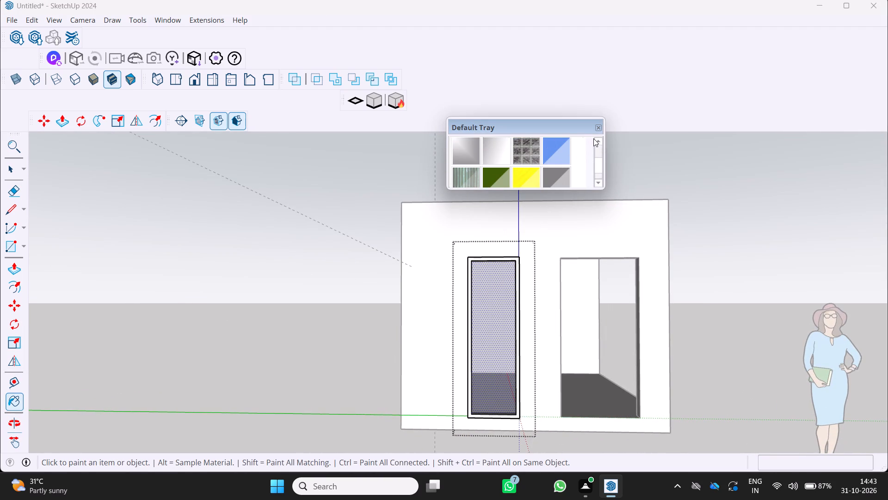
pyautogui.moveTo(595, 152); pyautogui.dragTo(600, 137)
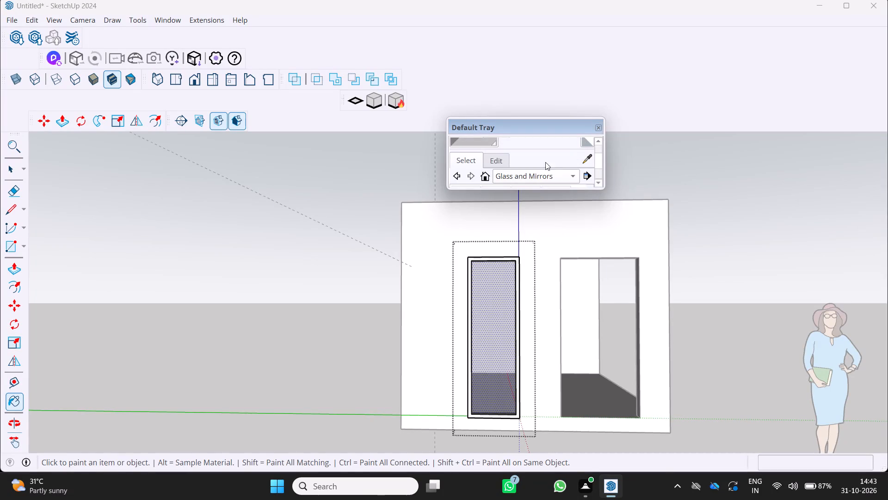
pyautogui.click(544, 175)
pyautogui.click(536, 155)
# Paint the frame around the glass panel with a medium gray swatch from the Colors library.
pyautogui.scroll(-1, 592, 171)
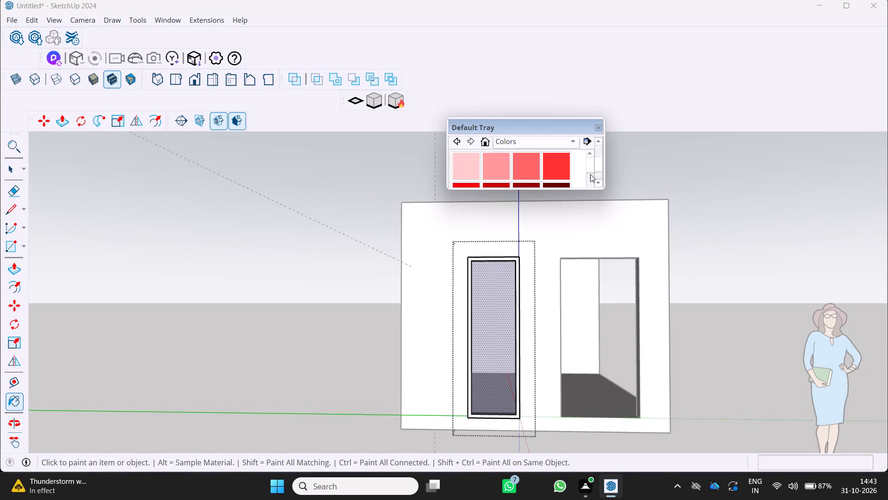
pyautogui.scroll(-10, 590, 174)
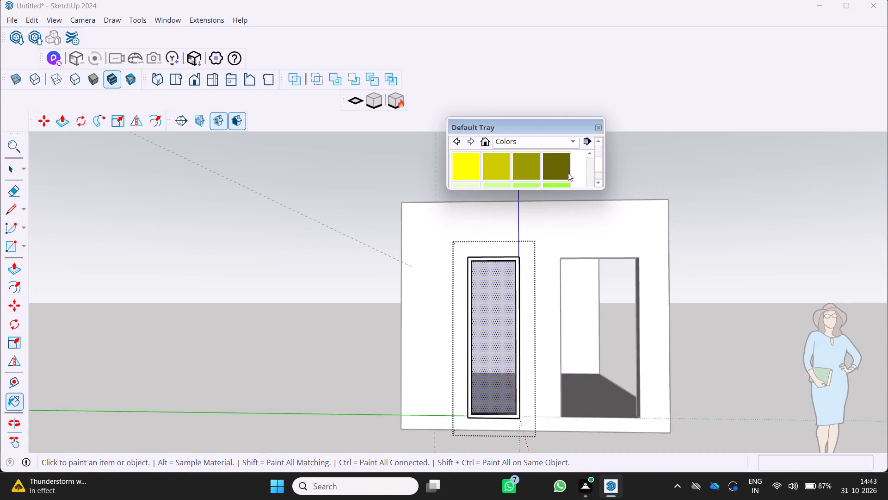
pyautogui.scroll(-14, 563, 173)
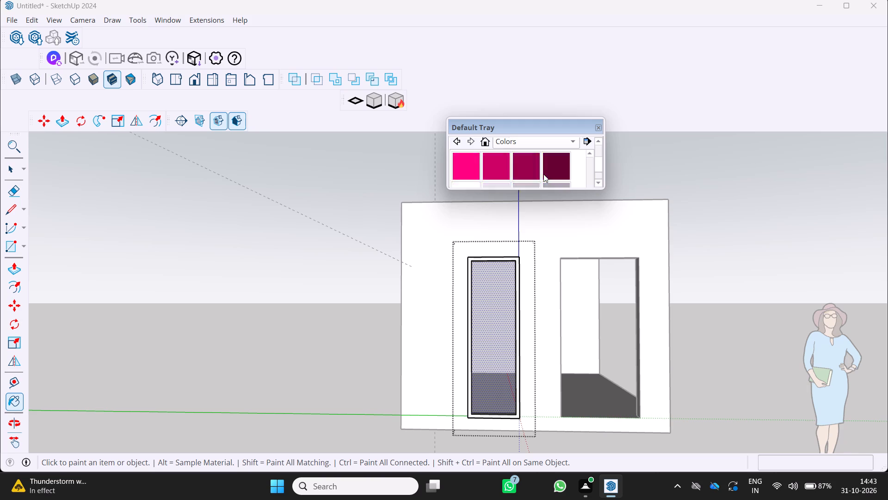
pyautogui.scroll(-2, 543, 174)
pyautogui.click(487, 166)
pyautogui.scroll(2, 481, 345)
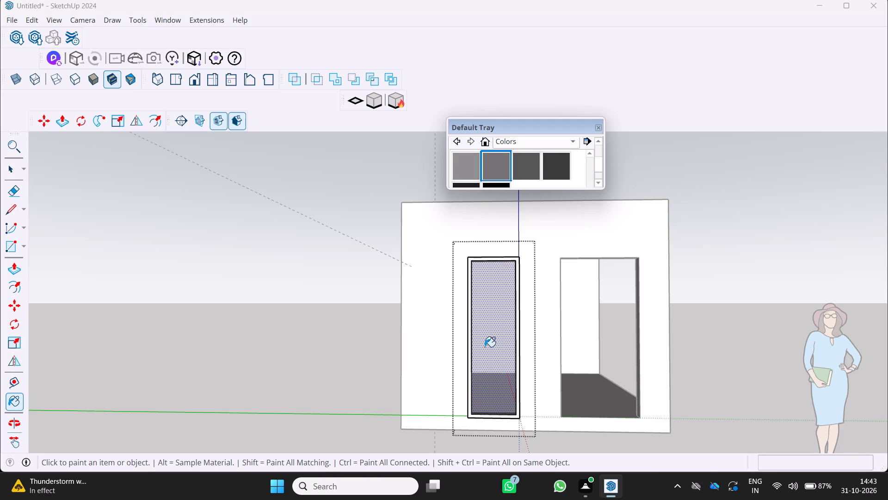
pyautogui.scroll(6, 485, 347)
pyautogui.click(533, 323)
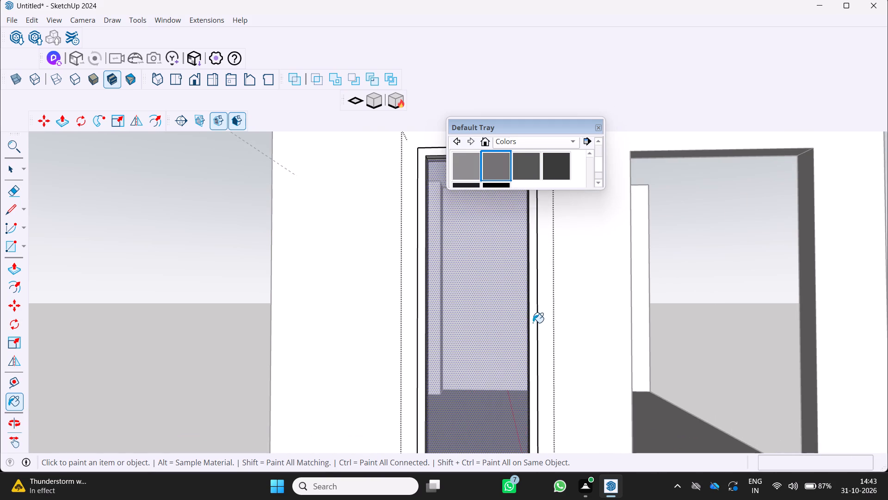
pyautogui.scroll(-9, 529, 318)
pyautogui.moveTo(494, 301); pyautogui.dragTo(462, 356, button='middle')
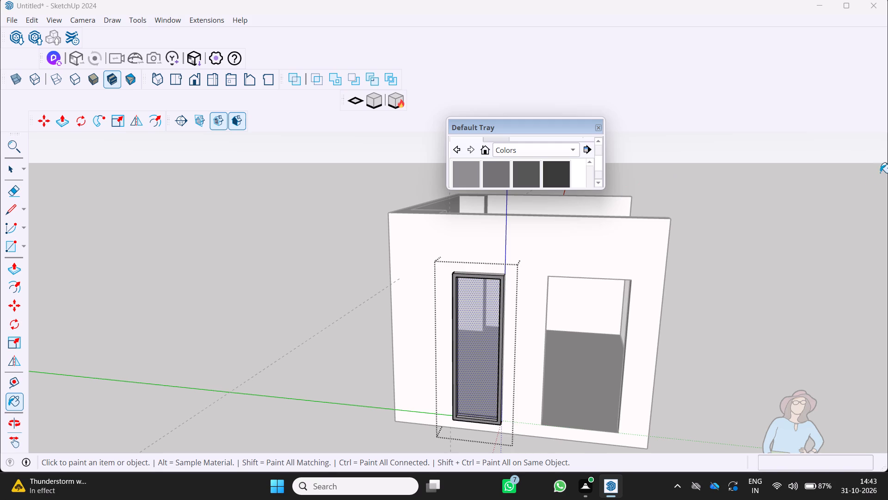
# Leave the Paint Bucket and close the framed panel's group editing.
pyautogui.press('space')
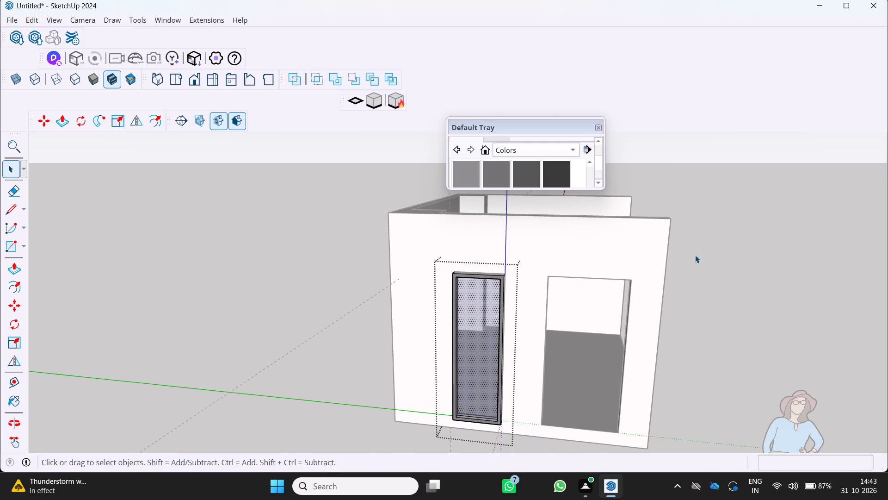
pyautogui.press('space')
pyautogui.press('space')
pyautogui.click(715, 318)
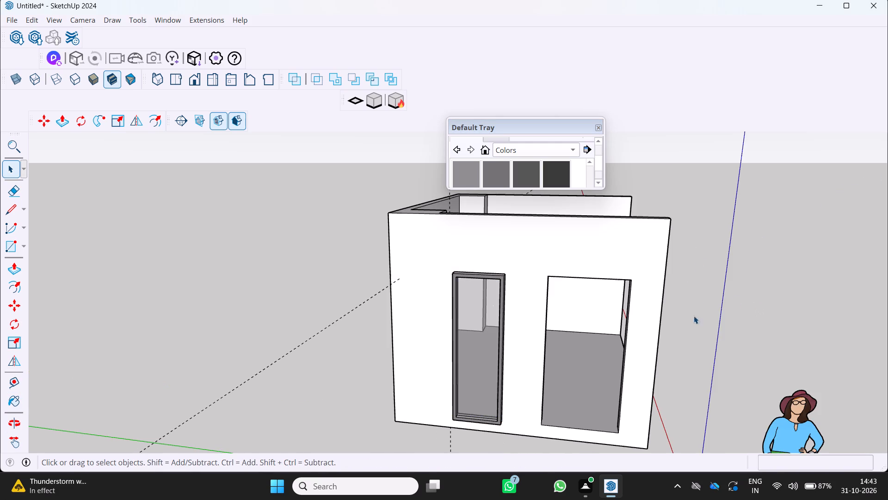
# Copy the framed glass panel about 4.21' along the wall, snapping its lower corner to the wider opening's lower corner.
pyautogui.moveTo(467, 339); pyautogui.dragTo(488, 288, button='middle')
pyautogui.press('space')
pyautogui.click(503, 294)
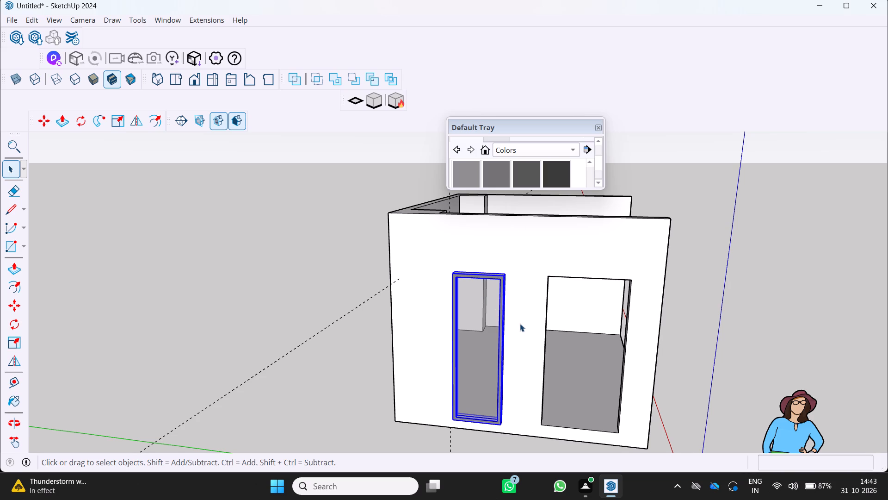
pyautogui.press('m')
pyautogui.scroll(2, 459, 424)
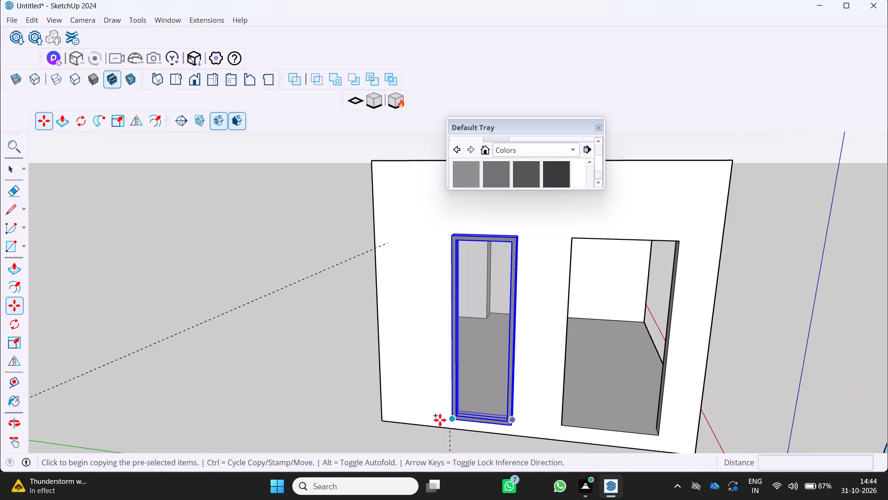
pyautogui.scroll(3, 439, 417)
pyautogui.click(456, 421)
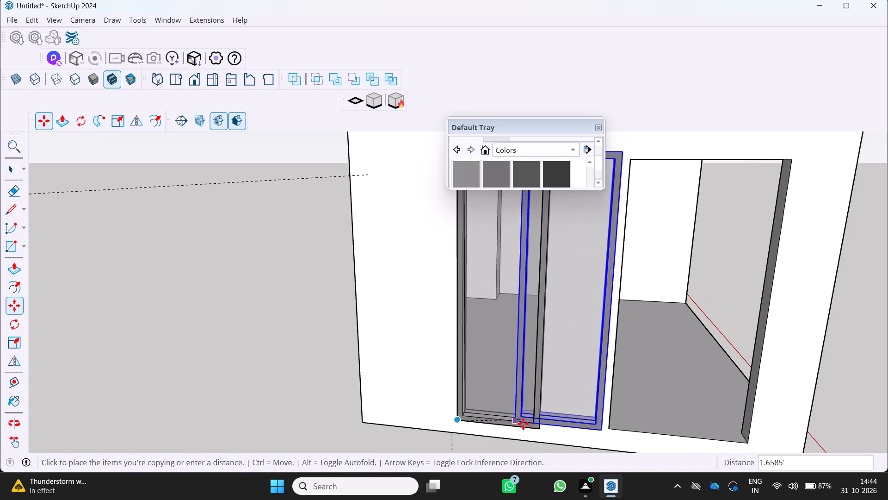
pyautogui.click(610, 426)
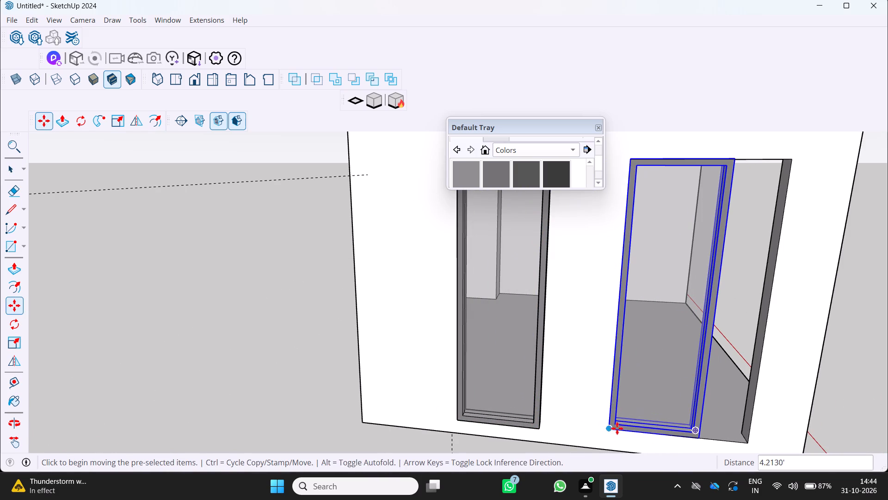
# Scale the copied panel's width along the wall to fill the wider opening.
pyautogui.moveTo(674, 426); pyautogui.dragTo(643, 420, button='middle')
pyautogui.middleClick(643, 420)
pyautogui.scroll(-3, 683, 428)
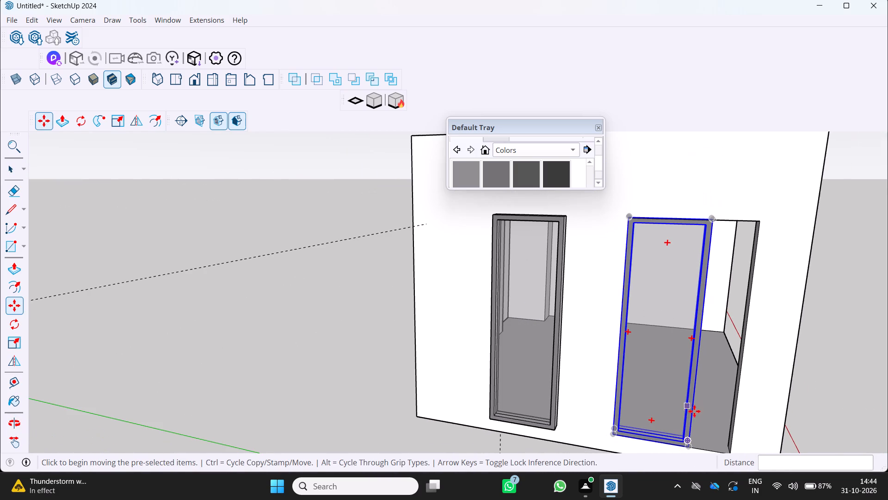
pyautogui.press('s')
pyautogui.moveTo(688, 446); pyautogui.dragTo(688, 448)
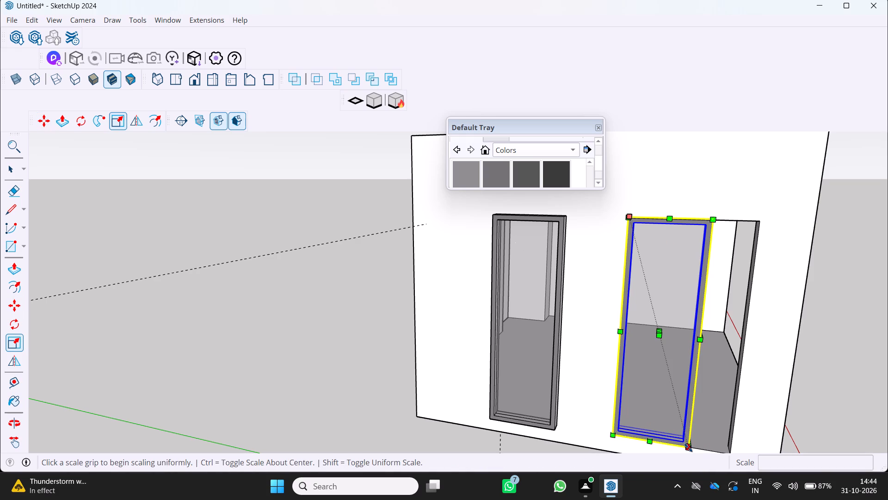
pyautogui.moveTo(688, 448); pyautogui.dragTo(727, 440)
pyautogui.scroll(-5, 718, 435)
pyautogui.moveTo(714, 423); pyautogui.dragTo(732, 397, button='middle')
pyautogui.scroll(1, 721, 411)
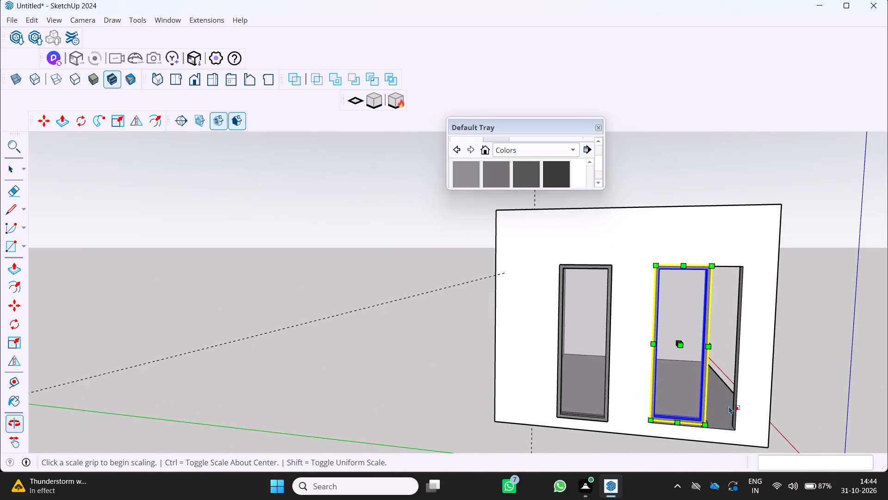
pyautogui.scroll(3, 726, 411)
pyautogui.moveTo(695, 428); pyautogui.dragTo(754, 423)
pyautogui.moveTo(700, 323); pyautogui.dragTo(744, 324)
pyautogui.scroll(-3, 695, 338)
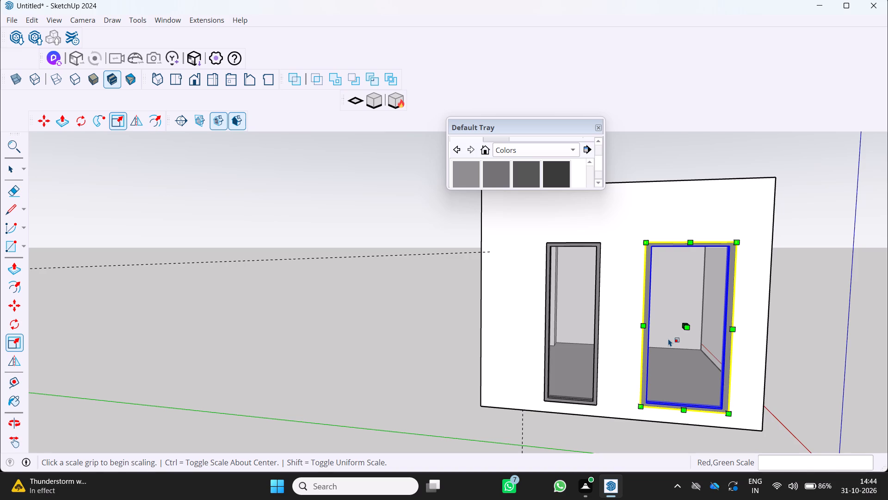
pyautogui.press('space')
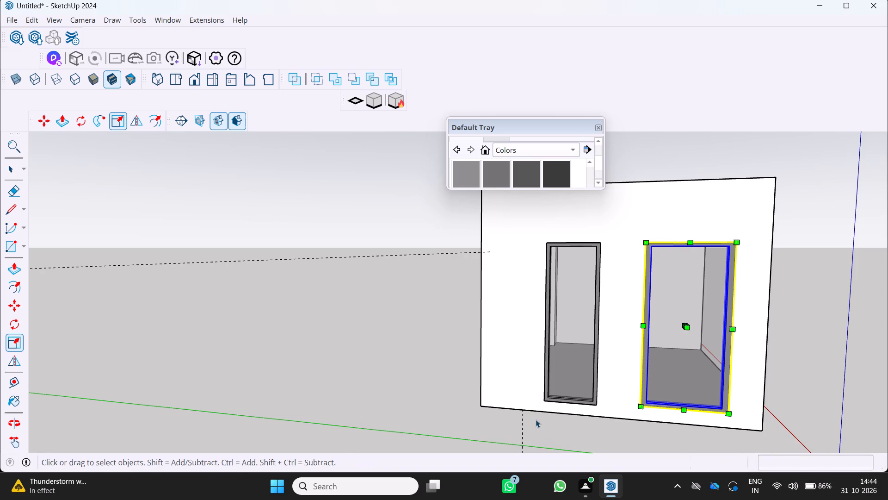
pyautogui.press('space')
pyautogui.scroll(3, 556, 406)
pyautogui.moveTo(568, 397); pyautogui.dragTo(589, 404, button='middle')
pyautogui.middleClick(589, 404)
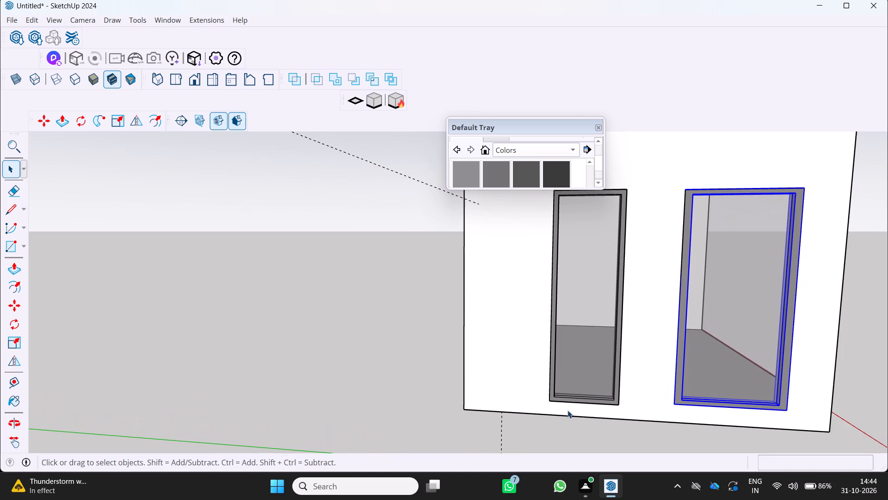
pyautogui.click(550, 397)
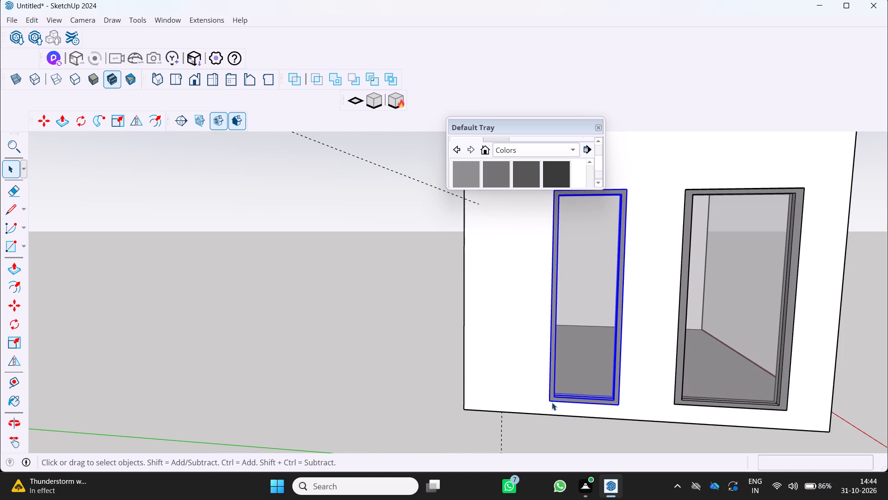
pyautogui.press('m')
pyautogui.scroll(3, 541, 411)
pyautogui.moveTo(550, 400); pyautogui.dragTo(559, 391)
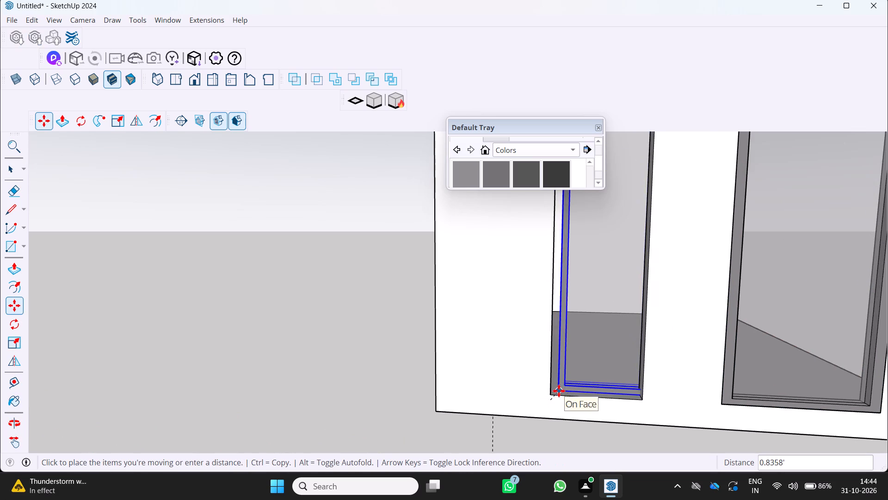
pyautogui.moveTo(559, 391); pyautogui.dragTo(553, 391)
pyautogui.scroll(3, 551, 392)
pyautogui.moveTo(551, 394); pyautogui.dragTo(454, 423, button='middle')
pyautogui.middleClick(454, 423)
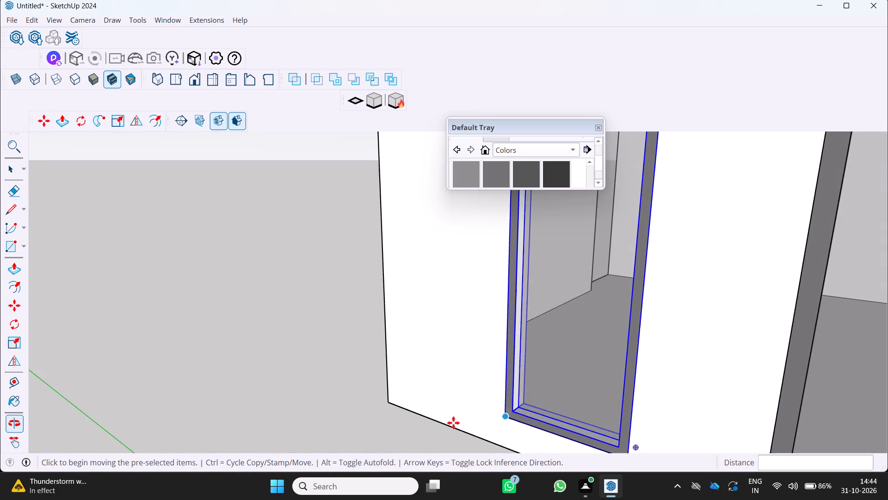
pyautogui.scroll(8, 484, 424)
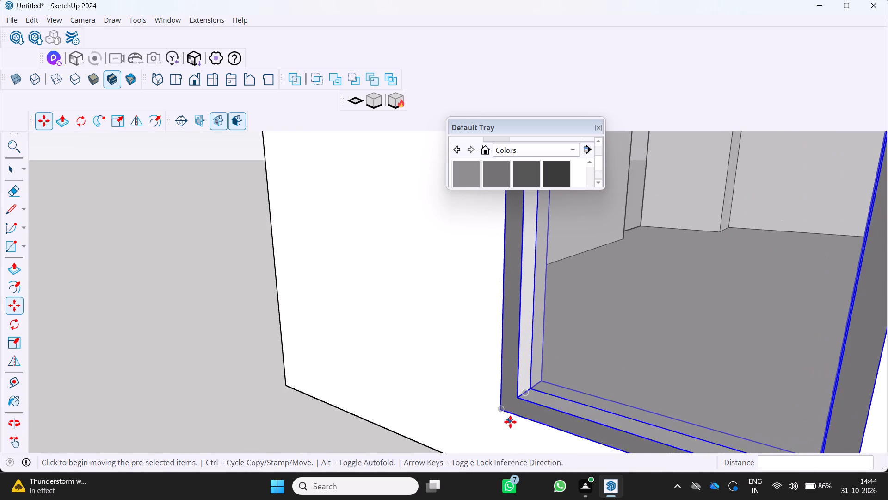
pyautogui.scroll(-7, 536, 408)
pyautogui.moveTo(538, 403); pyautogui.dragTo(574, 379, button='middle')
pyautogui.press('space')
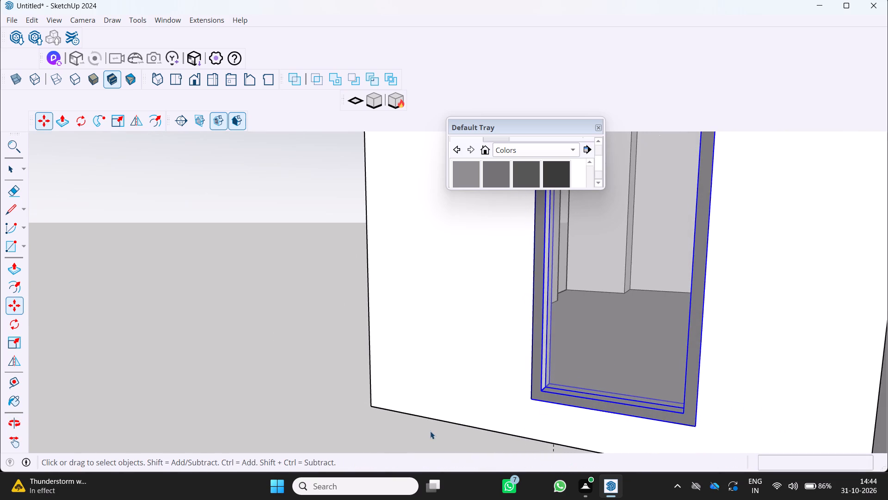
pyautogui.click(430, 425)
# Copy the narrow framed glass panel about 8' from its side-wall opening into the middle of the room.
pyautogui.moveTo(452, 412); pyautogui.dragTo(369, 437, button='middle')
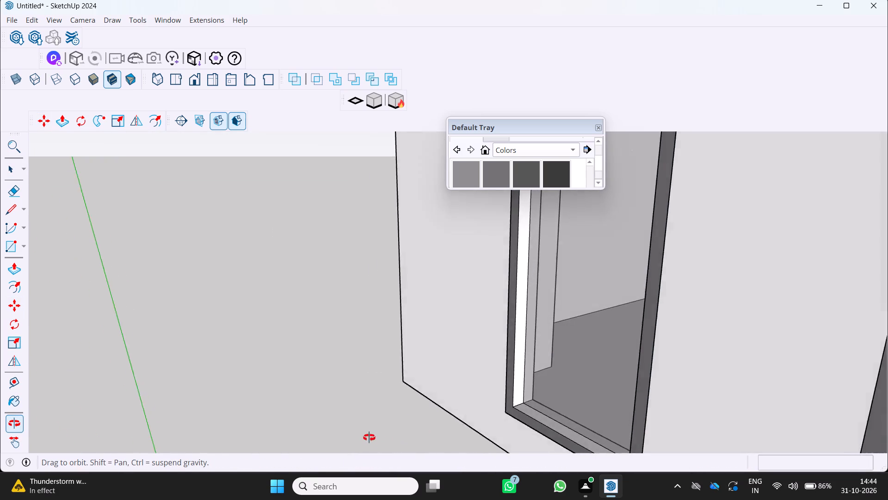
pyautogui.moveTo(369, 437); pyautogui.dragTo(621, 369, button='middle')
pyautogui.middleClick(620, 369)
pyautogui.scroll(-4, 620, 369)
pyautogui.moveTo(623, 370); pyautogui.dragTo(586, 385, button='middle')
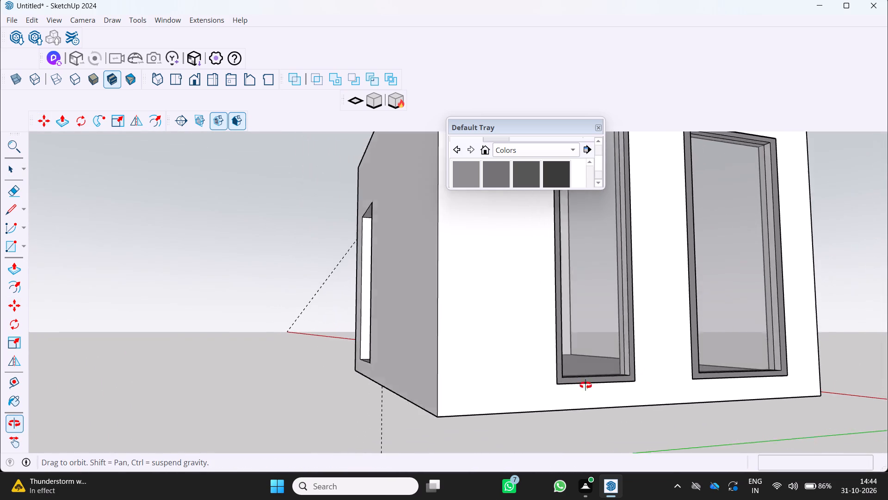
pyautogui.moveTo(586, 385); pyautogui.dragTo(505, 422, button='middle')
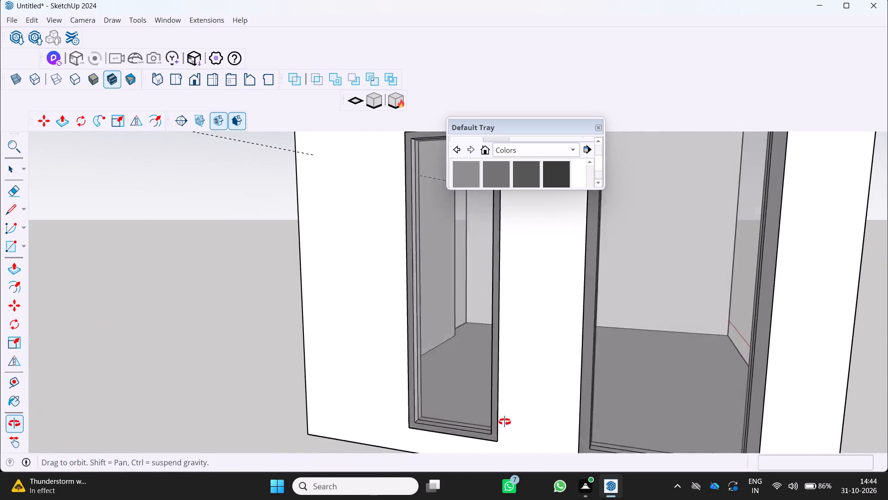
pyautogui.moveTo(505, 422); pyautogui.dragTo(547, 420, button='middle')
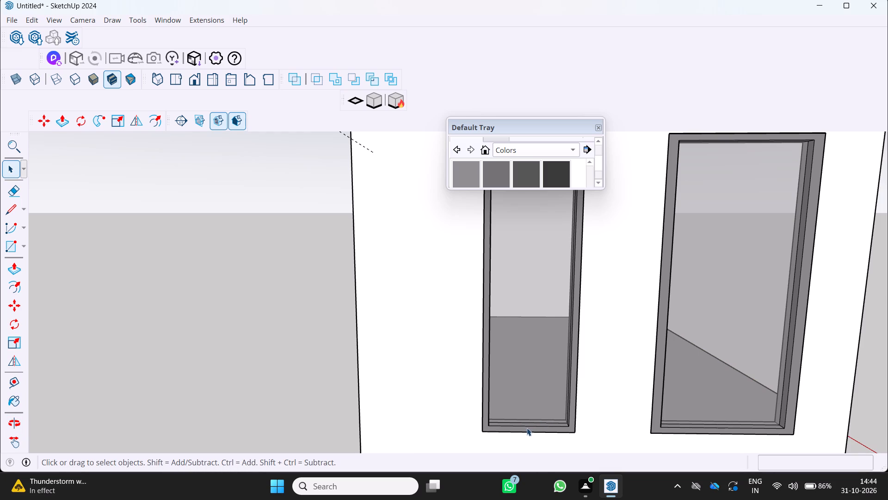
pyautogui.click(487, 425)
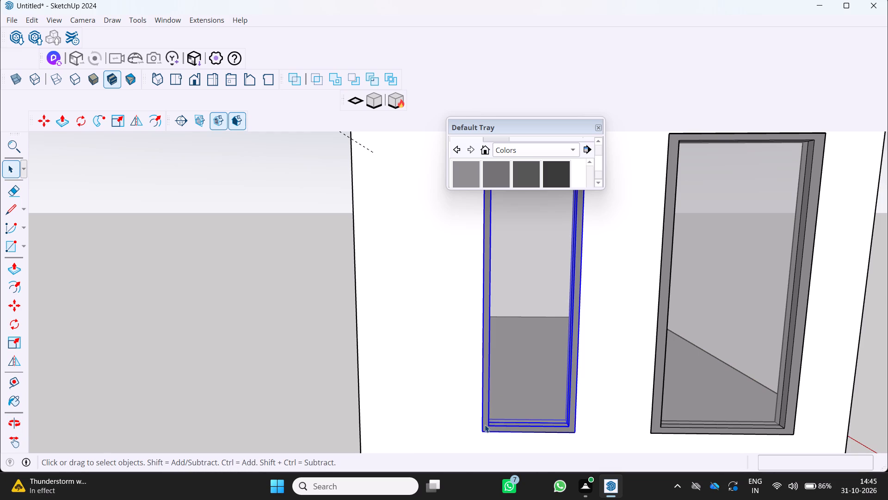
pyautogui.press('m')
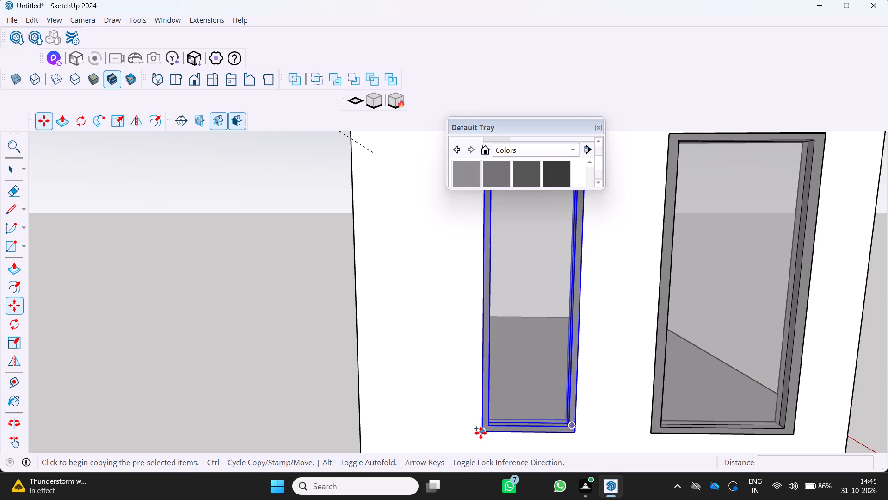
pyautogui.moveTo(483, 431); pyautogui.dragTo(484, 426)
pyautogui.scroll(-10, 487, 382)
pyautogui.moveTo(478, 387); pyautogui.dragTo(429, 387, button='middle')
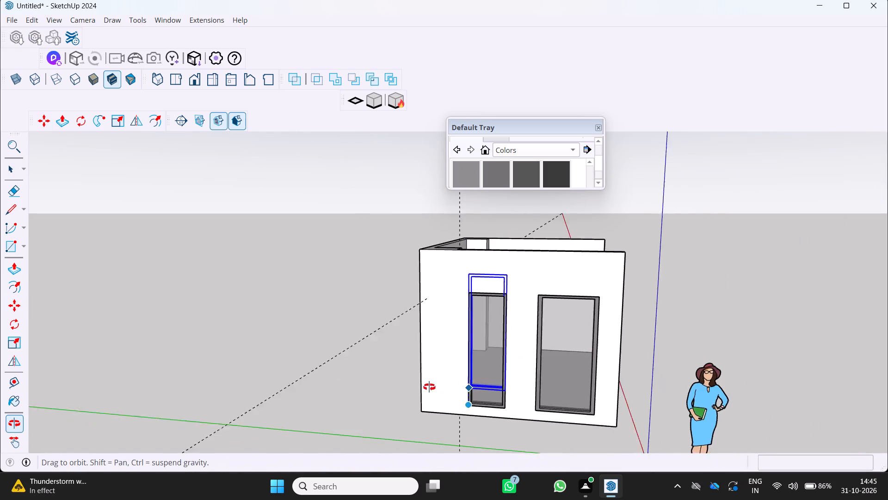
pyautogui.moveTo(429, 387); pyautogui.dragTo(410, 388, button='middle')
pyautogui.moveTo(579, 368); pyautogui.dragTo(461, 387, button='middle')
pyautogui.scroll(1, 560, 365)
pyautogui.moveTo(561, 366); pyautogui.dragTo(556, 366, button='middle')
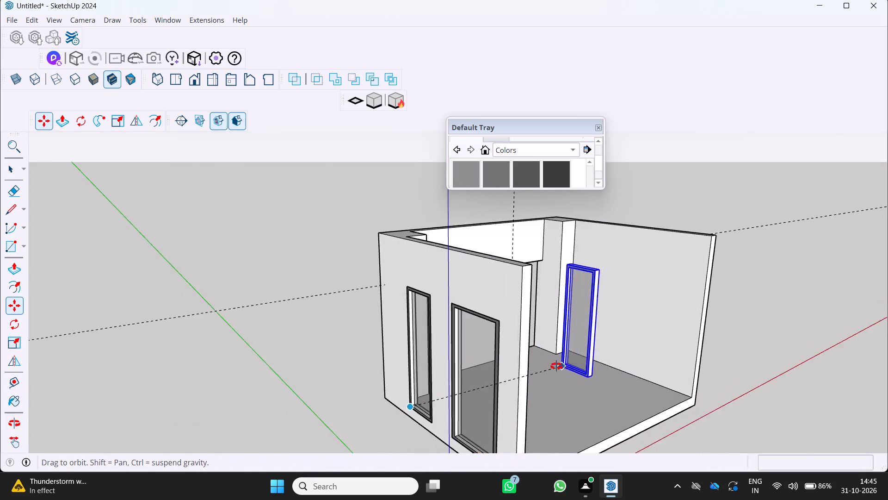
pyautogui.moveTo(556, 366); pyautogui.dragTo(469, 387, button='middle')
pyautogui.scroll(3, 506, 362)
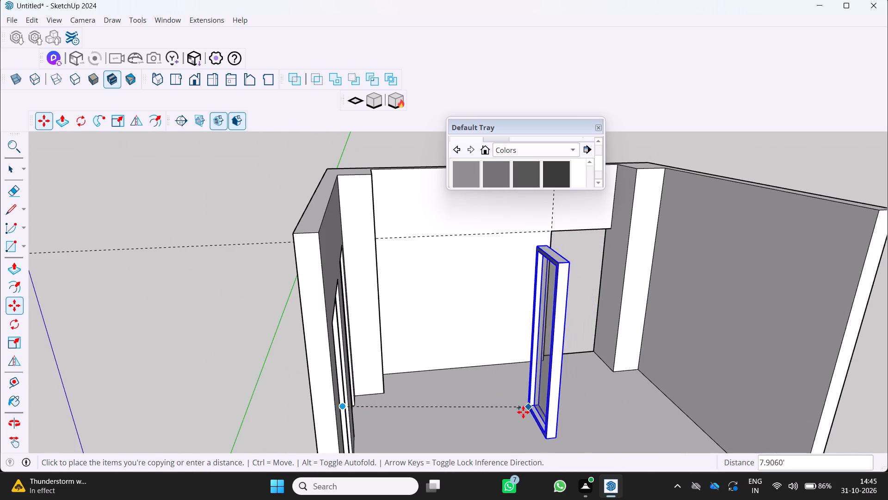
pyautogui.click(515, 399)
pyautogui.press('space')
# Rotate the copied panel 90° about the vertical axis at its lower corner so it faces the back wall.
pyautogui.moveTo(542, 433); pyautogui.dragTo(566, 422, button='middle')
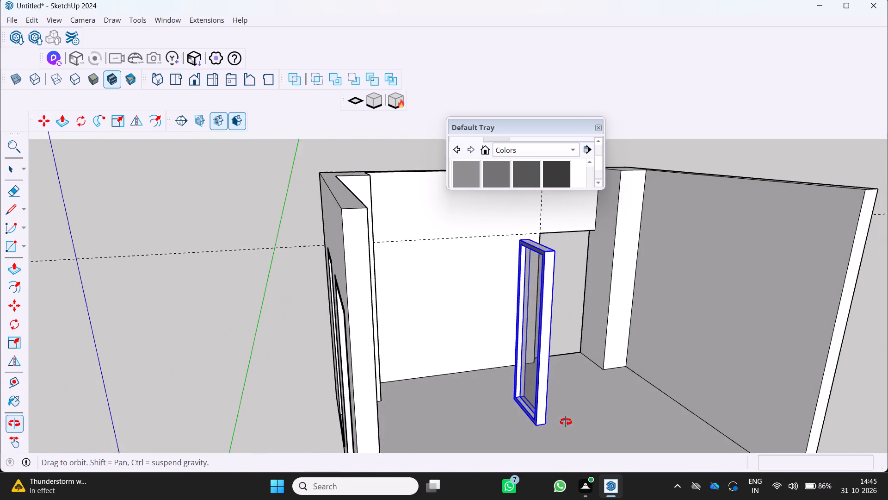
pyautogui.moveTo(566, 422); pyautogui.dragTo(566, 421, button='middle')
pyautogui.press('q')
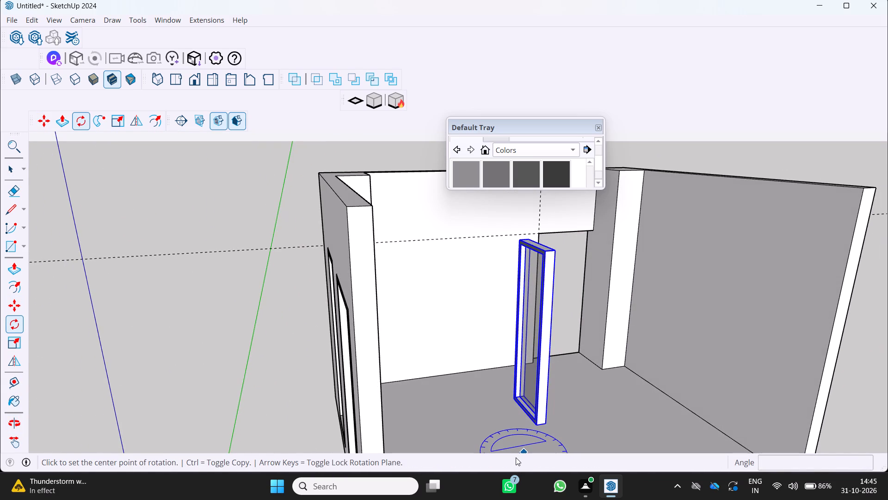
pyautogui.scroll(3, 543, 470)
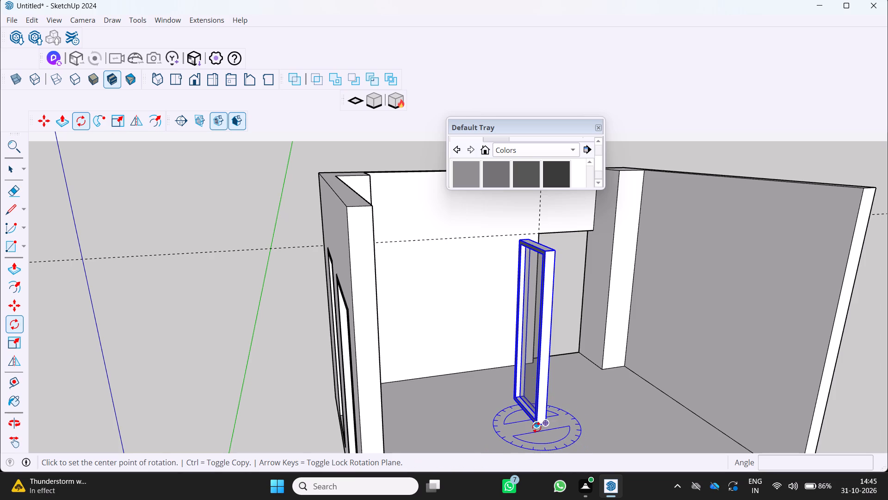
pyautogui.click(538, 423)
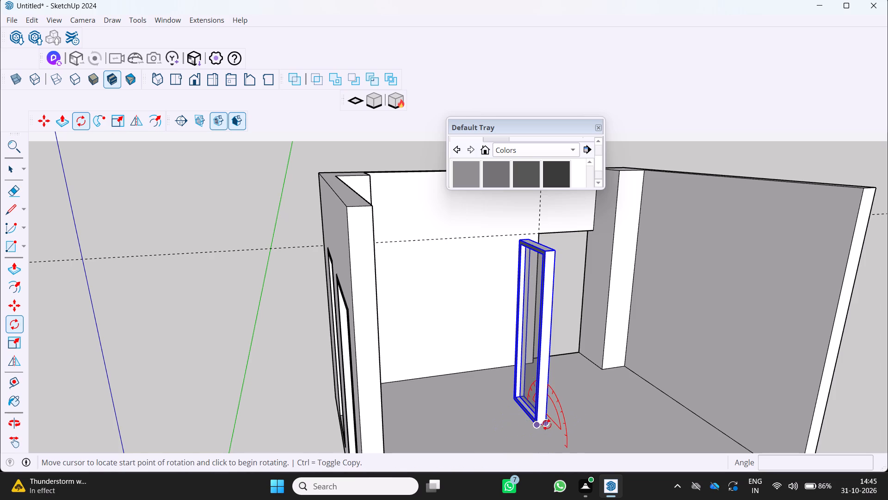
pyautogui.press('Up')
pyautogui.press('Escape')
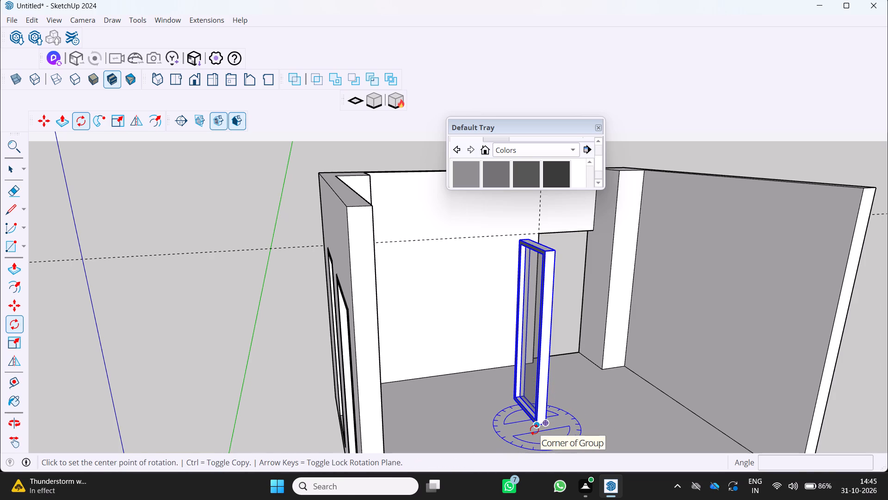
pyautogui.press('Up')
pyautogui.click(538, 425)
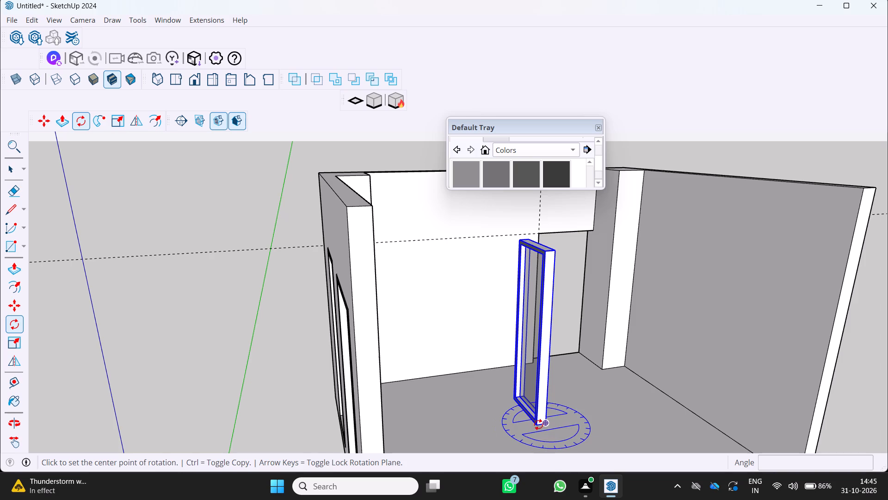
pyautogui.click(549, 423)
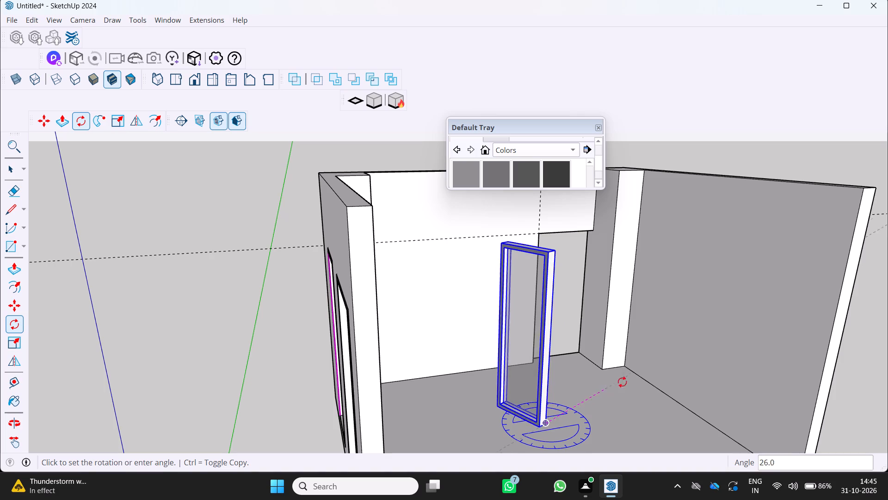
pyautogui.click(475, 351)
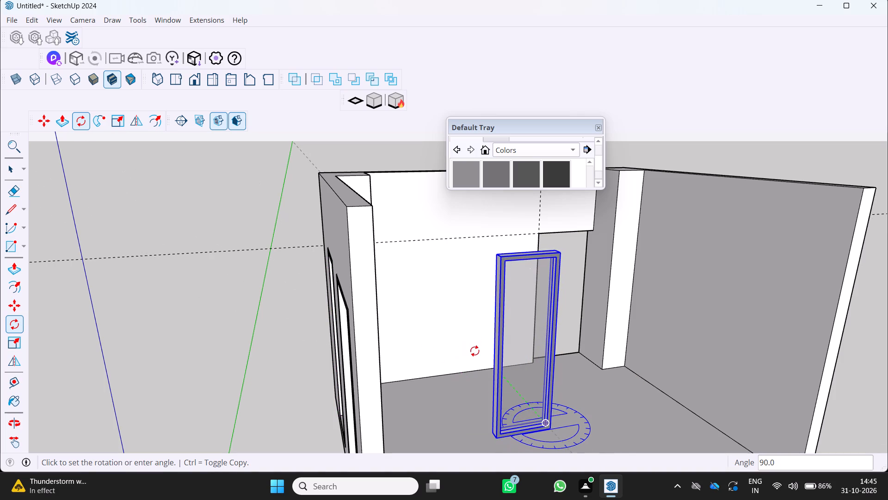
pyautogui.scroll(-4, 489, 405)
pyautogui.moveTo(476, 401); pyautogui.dragTo(434, 387, button='middle')
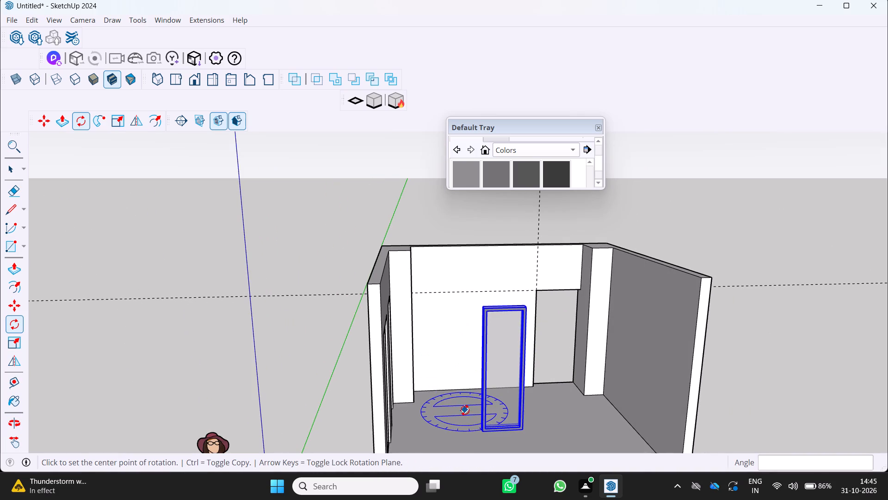
pyautogui.press('space')
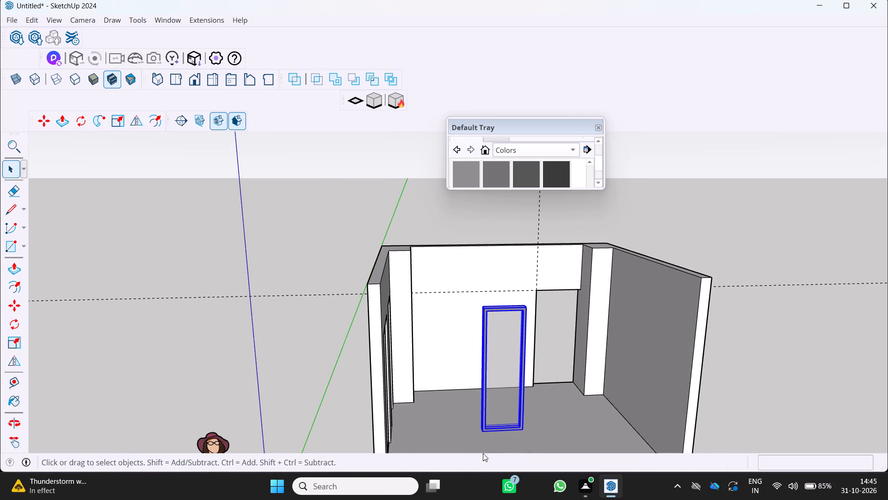
# Move the rotated panel about 8.26', snapping its lower corner to the back-wall opening's lower inner corner beside the column.
pyautogui.press('m')
pyautogui.scroll(3, 526, 431)
pyautogui.click(521, 428)
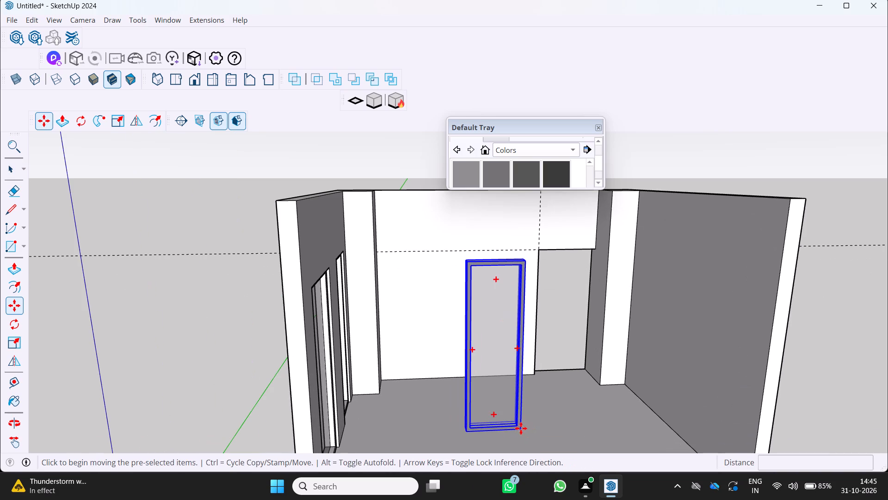
pyautogui.scroll(9, 590, 375)
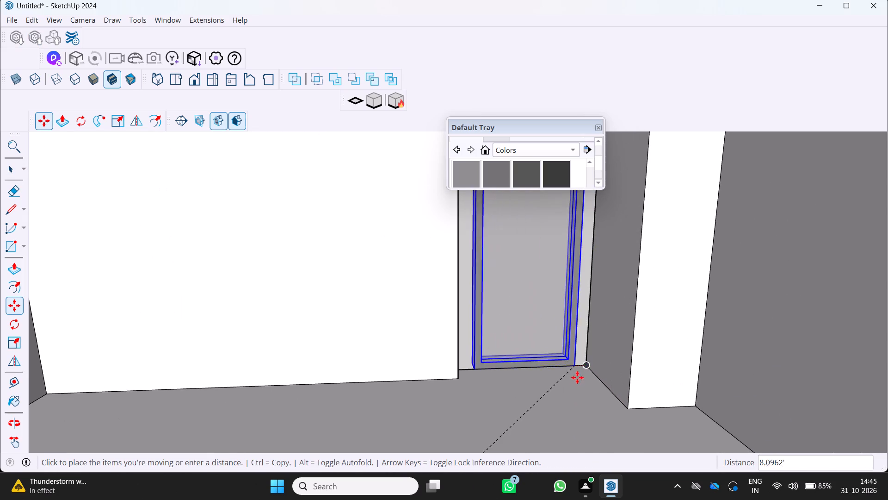
pyautogui.click(585, 367)
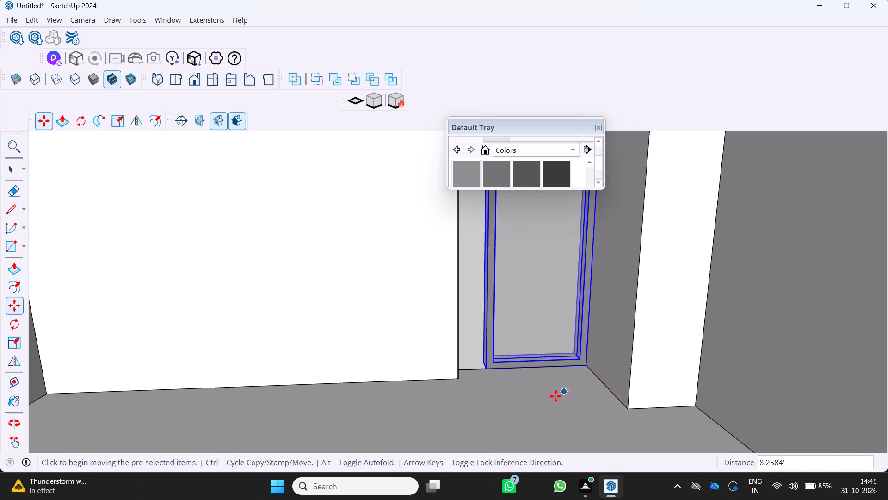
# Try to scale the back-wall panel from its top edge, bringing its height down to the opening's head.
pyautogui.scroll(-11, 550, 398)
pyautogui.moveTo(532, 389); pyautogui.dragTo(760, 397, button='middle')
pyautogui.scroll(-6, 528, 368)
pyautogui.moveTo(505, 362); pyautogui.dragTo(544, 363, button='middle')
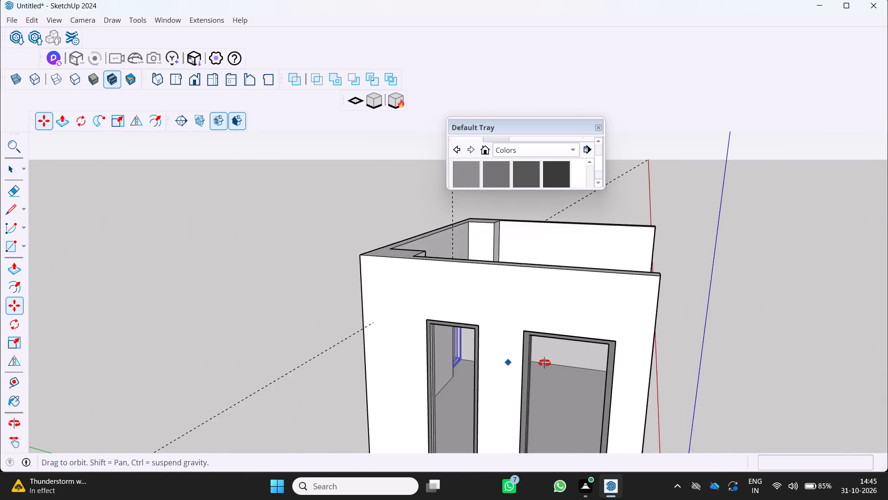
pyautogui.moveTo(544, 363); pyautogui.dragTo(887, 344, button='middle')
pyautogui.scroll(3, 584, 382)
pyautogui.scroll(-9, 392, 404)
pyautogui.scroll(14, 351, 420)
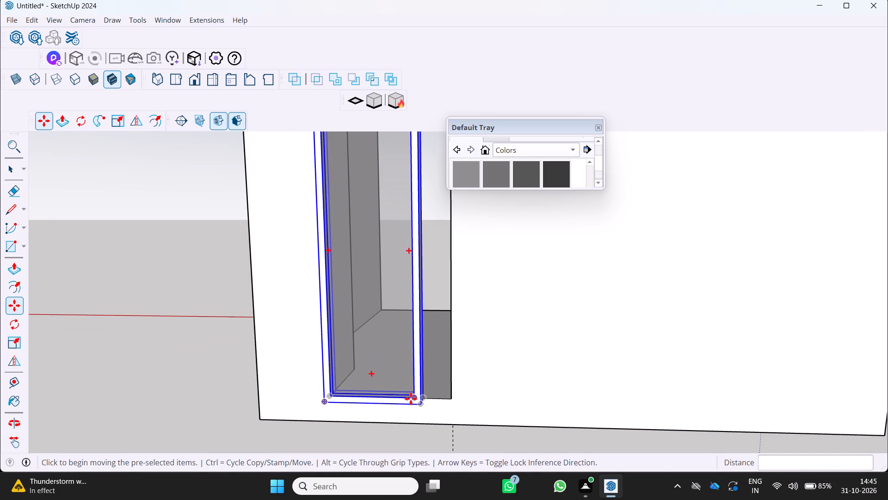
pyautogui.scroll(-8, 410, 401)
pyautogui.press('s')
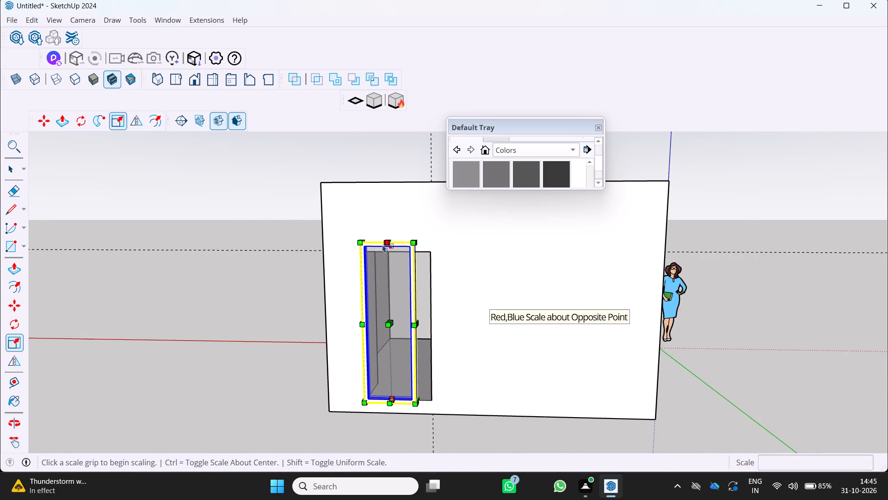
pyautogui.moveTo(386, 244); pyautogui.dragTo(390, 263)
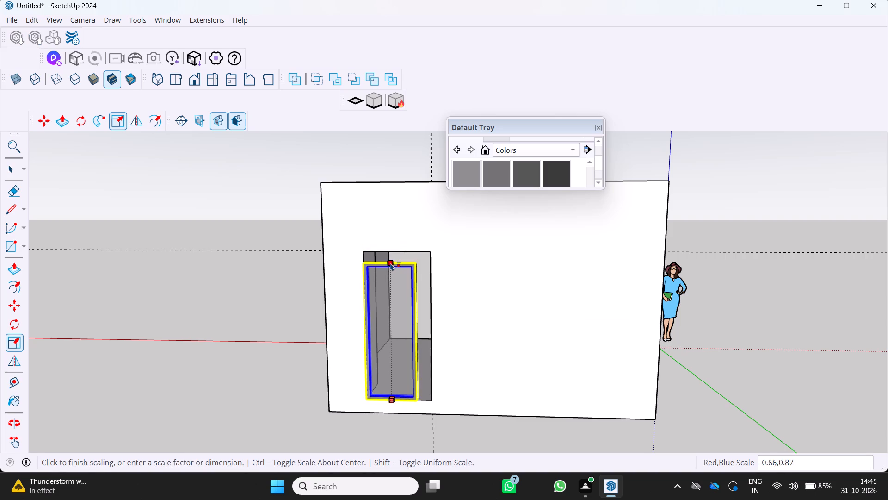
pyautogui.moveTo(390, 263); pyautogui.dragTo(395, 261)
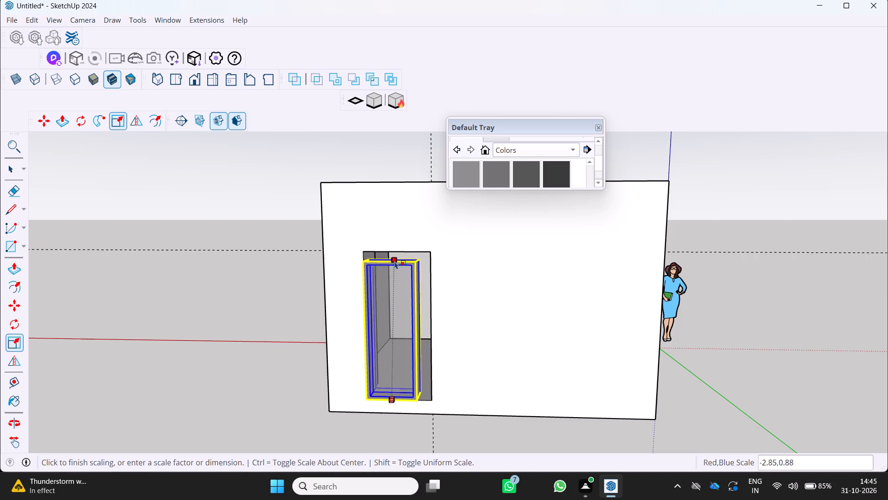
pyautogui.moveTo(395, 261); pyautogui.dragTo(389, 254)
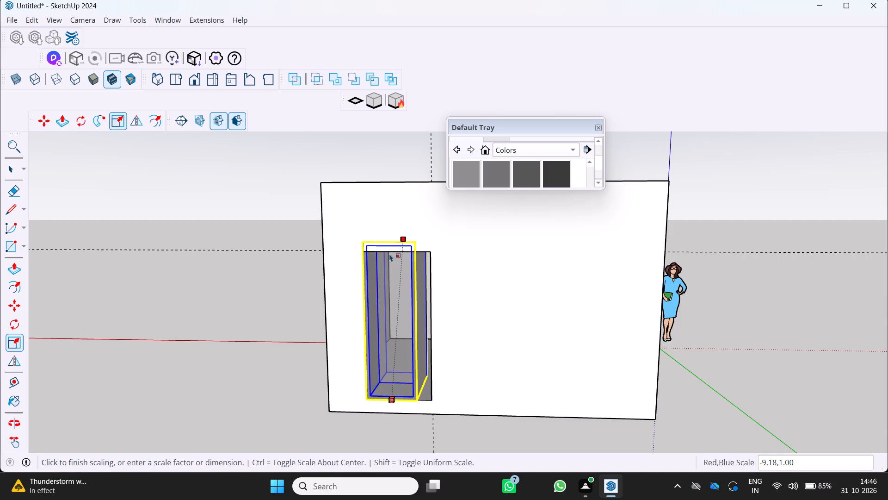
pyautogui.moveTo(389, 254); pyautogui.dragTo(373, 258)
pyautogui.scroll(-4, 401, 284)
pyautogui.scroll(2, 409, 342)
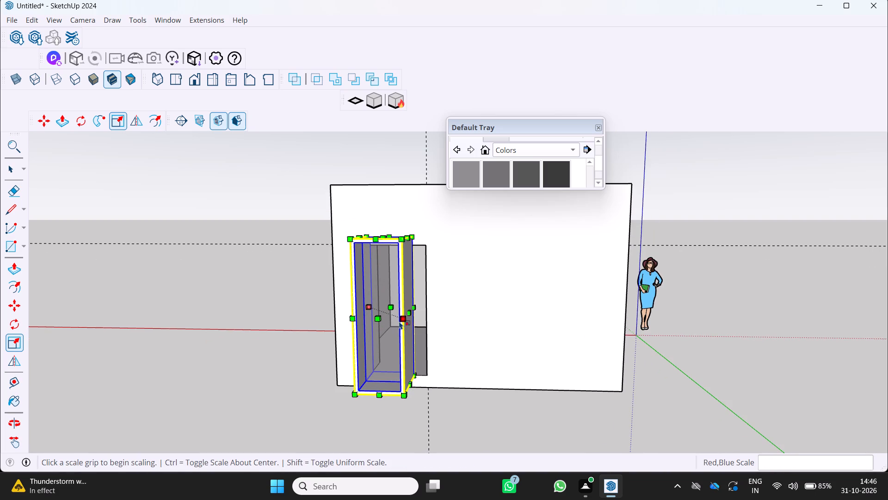
# Scale the panel's width and depth from its vertical edge so it spans the back-wall opening.
pyautogui.moveTo(401, 318); pyautogui.dragTo(426, 311)
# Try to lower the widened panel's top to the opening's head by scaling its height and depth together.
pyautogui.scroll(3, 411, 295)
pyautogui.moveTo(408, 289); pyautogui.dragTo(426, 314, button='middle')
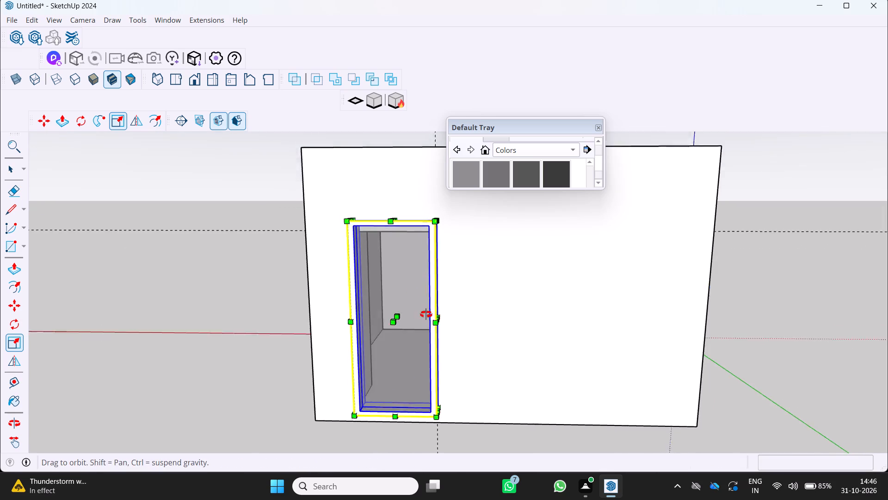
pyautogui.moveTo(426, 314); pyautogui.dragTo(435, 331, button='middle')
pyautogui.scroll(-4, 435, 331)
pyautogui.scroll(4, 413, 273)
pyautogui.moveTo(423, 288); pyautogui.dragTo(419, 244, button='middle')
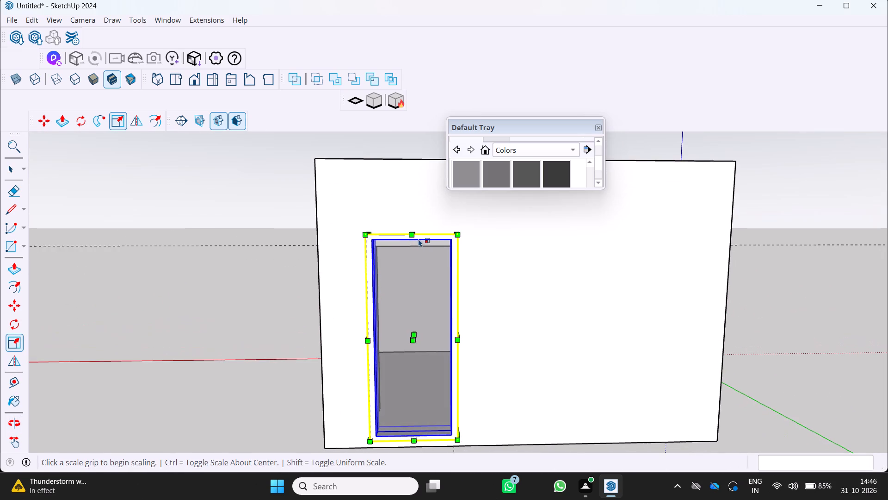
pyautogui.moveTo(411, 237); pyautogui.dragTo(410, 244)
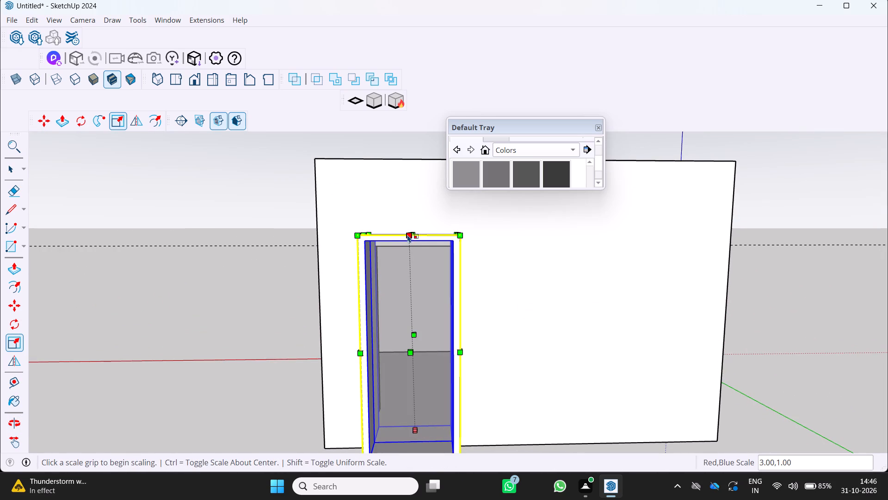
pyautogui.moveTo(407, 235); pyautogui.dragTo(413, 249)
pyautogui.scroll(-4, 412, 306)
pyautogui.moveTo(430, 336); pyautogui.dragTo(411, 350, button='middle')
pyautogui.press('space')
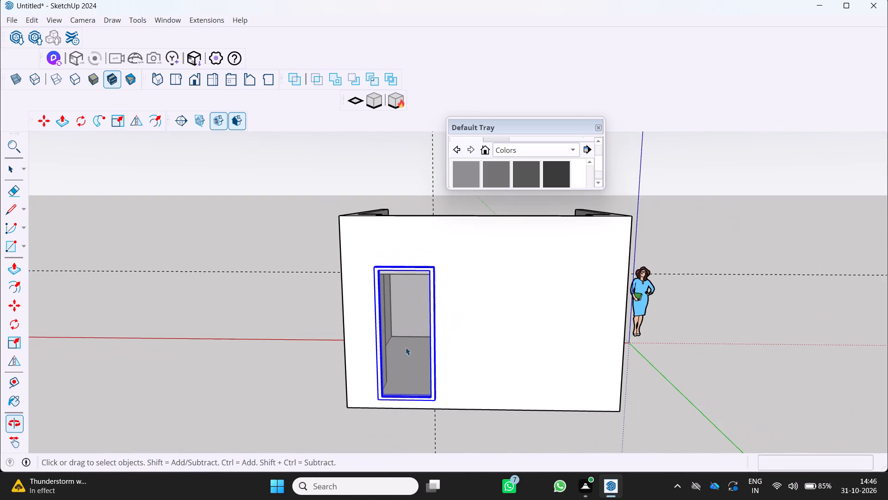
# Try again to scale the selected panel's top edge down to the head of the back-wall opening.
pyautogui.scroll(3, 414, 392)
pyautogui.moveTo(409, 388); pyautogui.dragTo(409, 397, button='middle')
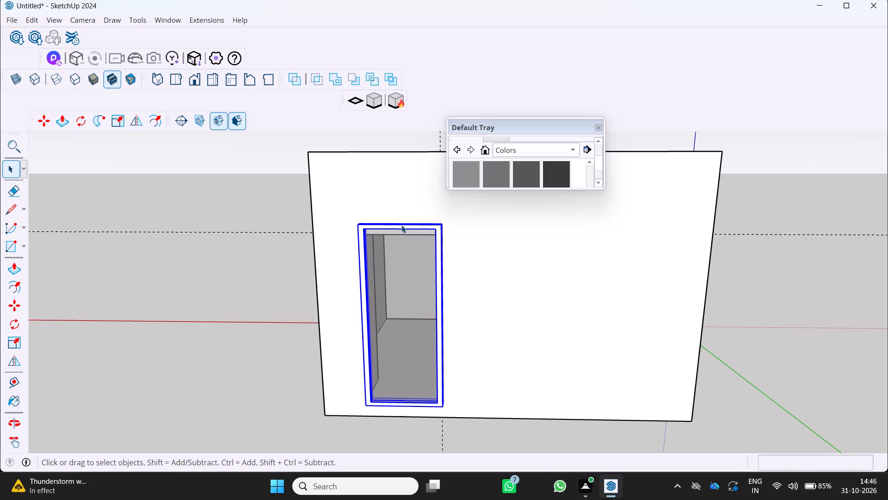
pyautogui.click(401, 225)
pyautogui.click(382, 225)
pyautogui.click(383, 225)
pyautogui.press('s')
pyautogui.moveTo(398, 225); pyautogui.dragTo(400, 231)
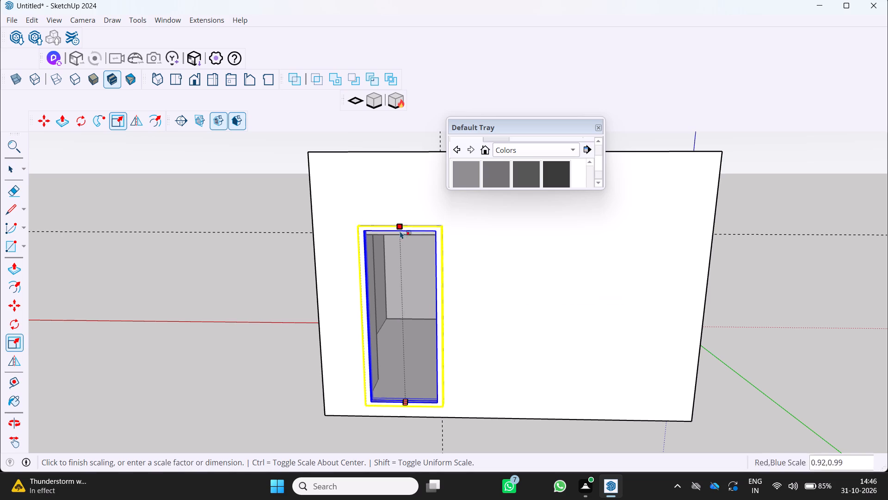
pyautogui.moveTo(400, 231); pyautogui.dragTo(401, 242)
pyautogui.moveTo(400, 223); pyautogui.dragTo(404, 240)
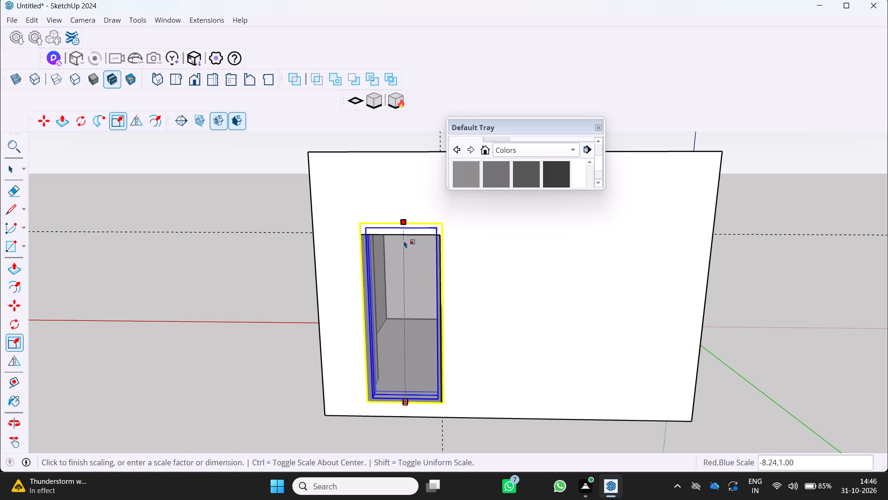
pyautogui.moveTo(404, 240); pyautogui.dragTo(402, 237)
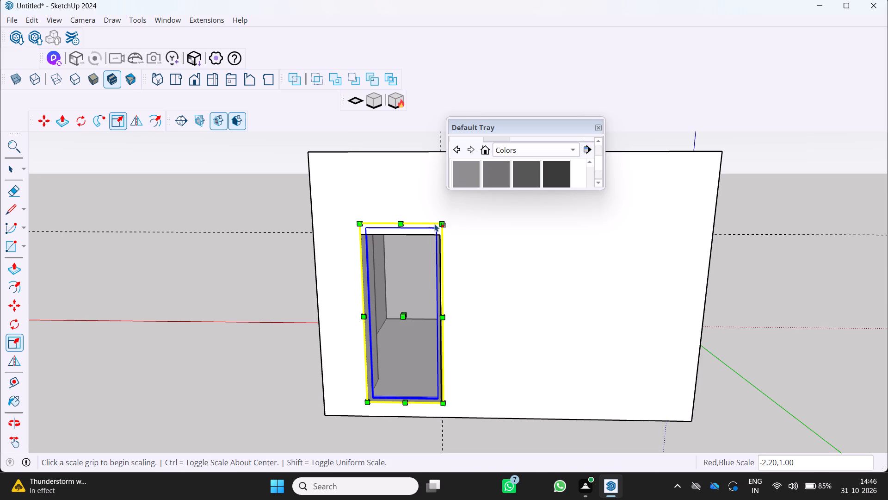
# Scale the panel uniformly by 0.96, adjust its top edge to the back-wall opening's head, and deselect it.
pyautogui.moveTo(445, 224); pyautogui.dragTo(441, 232)
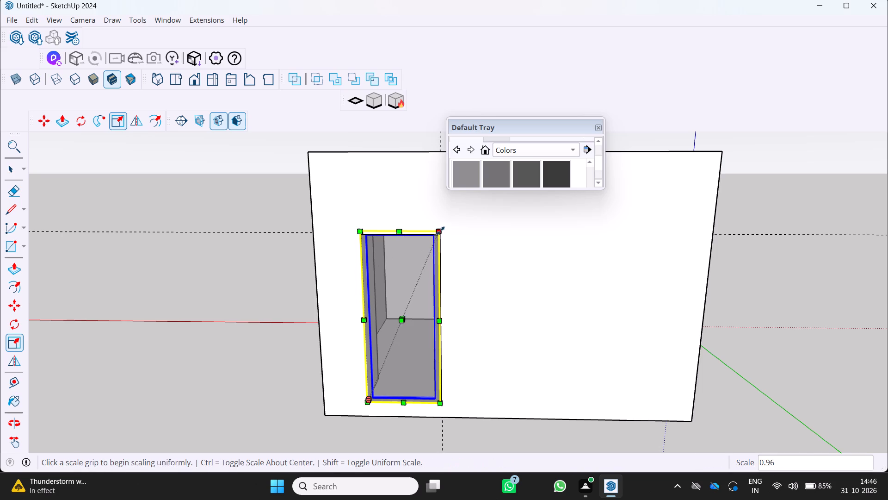
pyautogui.scroll(-4, 420, 254)
pyautogui.scroll(6, 394, 237)
pyautogui.moveTo(407, 246); pyautogui.dragTo(409, 255)
pyautogui.scroll(-4, 406, 255)
pyautogui.moveTo(403, 277); pyautogui.dragTo(358, 311, button='middle')
pyautogui.scroll(-2, 359, 315)
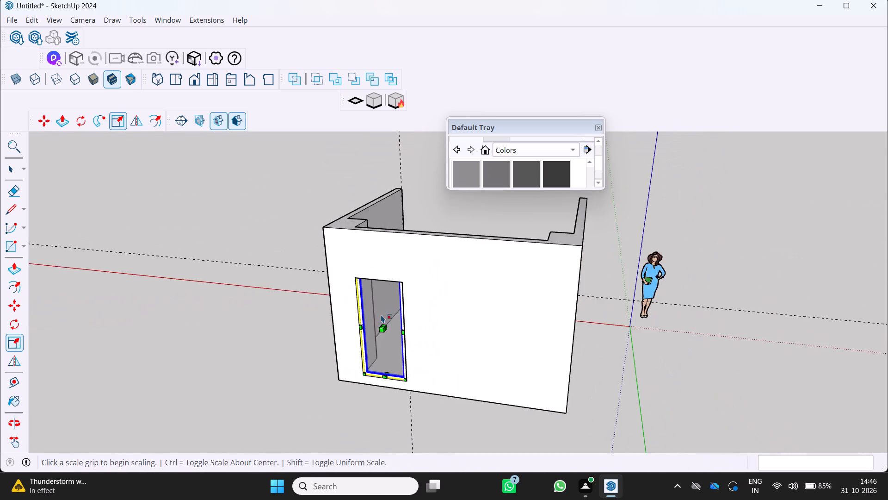
pyautogui.scroll(-2, 381, 315)
pyautogui.moveTo(382, 318); pyautogui.dragTo(265, 352, button='middle')
pyautogui.scroll(-5, 377, 277)
pyautogui.moveTo(414, 295); pyautogui.dragTo(267, 313, button='middle')
pyautogui.scroll(7, 383, 234)
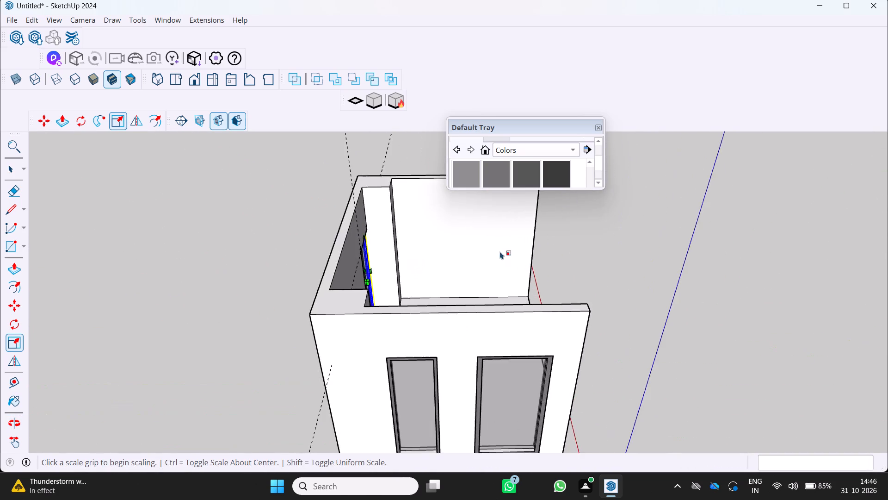
pyautogui.moveTo(490, 254); pyautogui.dragTo(392, 279, button='middle')
pyautogui.scroll(1, 407, 278)
pyautogui.press('space')
pyautogui.click(425, 296)
# Move the panel about 0.19', snapping its outer lower corner to the back-wall opening's lower corner away from the column.
pyautogui.moveTo(435, 289); pyautogui.dragTo(728, 212, button='middle')
pyautogui.scroll(-2, 439, 310)
pyautogui.moveTo(382, 363); pyautogui.dragTo(503, 320, button='middle')
pyautogui.scroll(4, 329, 373)
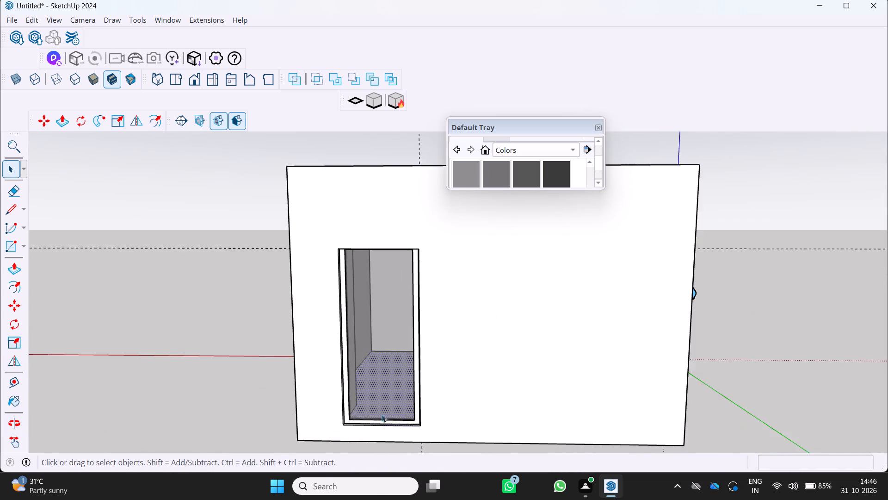
pyautogui.scroll(6, 382, 414)
pyautogui.moveTo(419, 419); pyautogui.dragTo(469, 435, button='middle')
pyautogui.scroll(2, 459, 421)
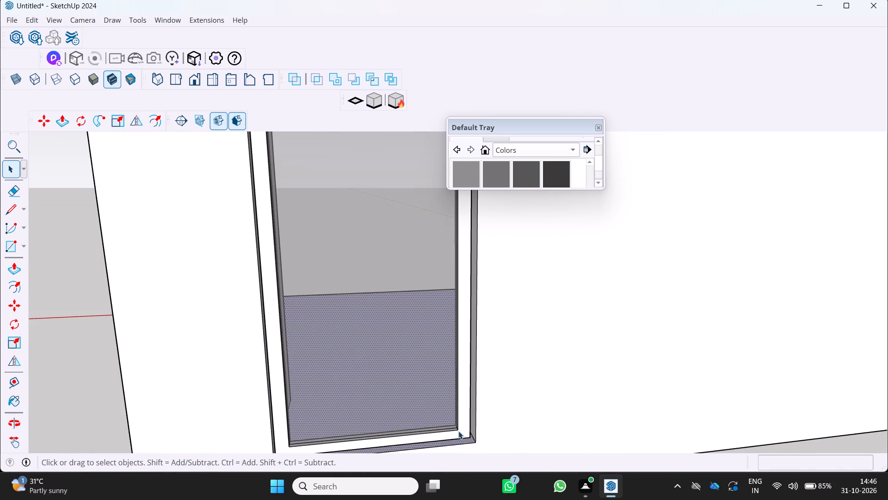
pyautogui.click(462, 435)
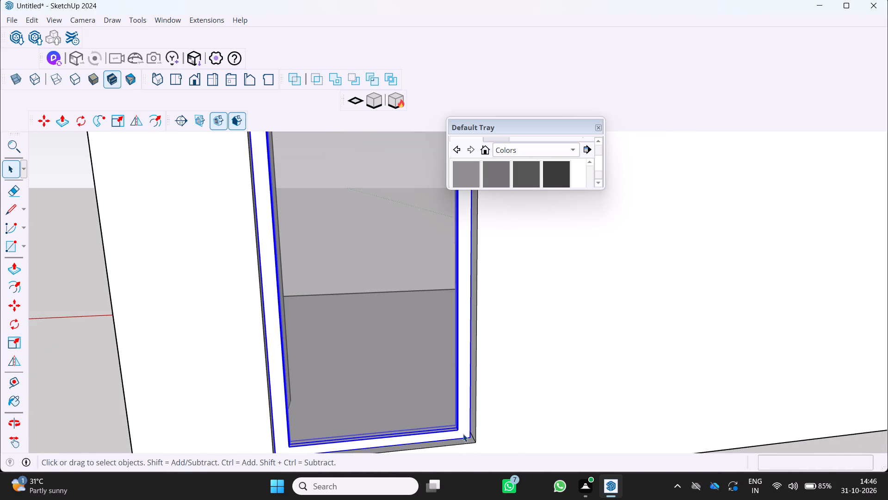
pyautogui.press('m')
pyautogui.click(469, 438)
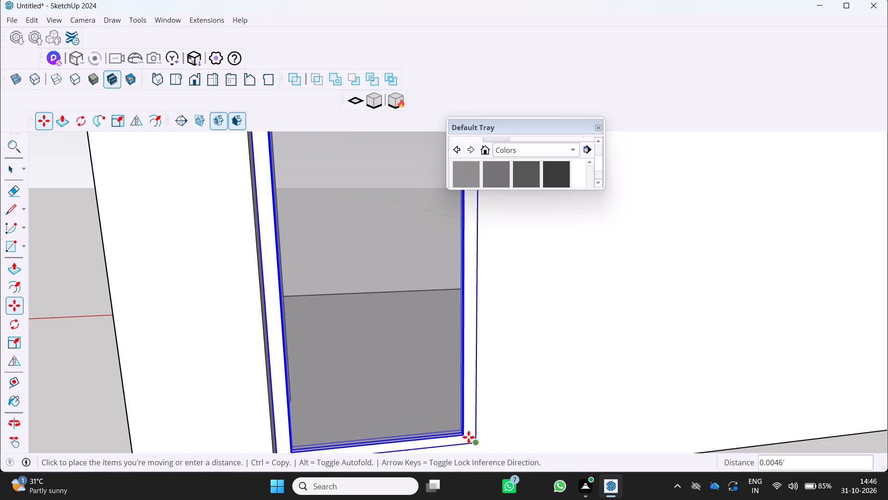
pyautogui.scroll(-5, 466, 437)
pyautogui.click(475, 439)
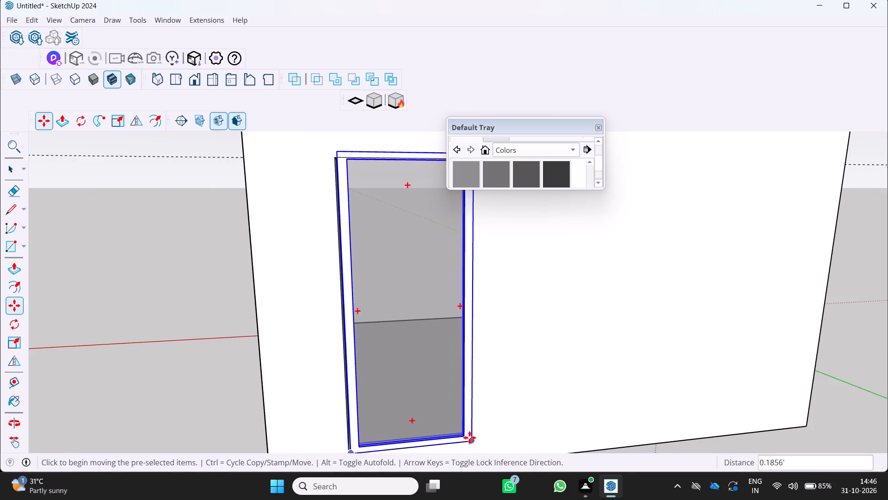
# Scale the panel's height down slightly from its top edge so it fits under the back-wall opening's head.
pyautogui.scroll(-4, 397, 425)
pyautogui.moveTo(351, 411); pyautogui.dragTo(338, 408, button='middle')
pyautogui.scroll(4, 327, 385)
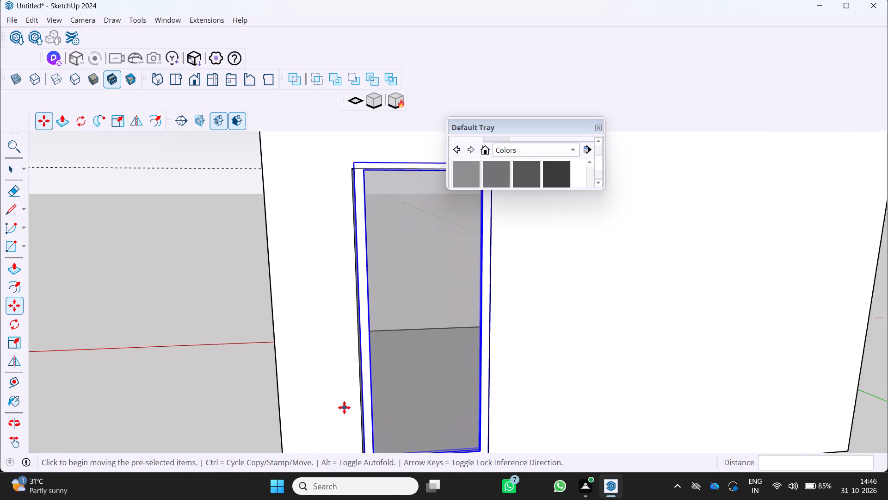
pyautogui.scroll(1, 344, 407)
pyautogui.moveTo(344, 407); pyautogui.dragTo(284, 350, button='middle')
pyautogui.middleClick(284, 350)
pyautogui.middleClick(284, 350)
pyautogui.middleClick(285, 350)
pyautogui.scroll(-5, 339, 380)
pyautogui.moveTo(357, 359); pyautogui.dragTo(378, 431, button='middle')
pyautogui.scroll(-3, 377, 429)
pyautogui.middleClick(378, 431)
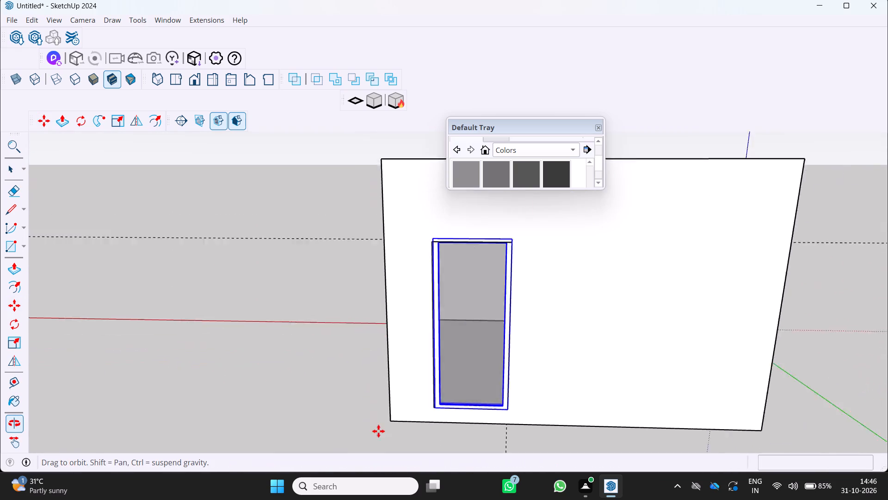
pyautogui.scroll(-2, 378, 431)
pyautogui.scroll(3, 444, 307)
pyautogui.press('s')
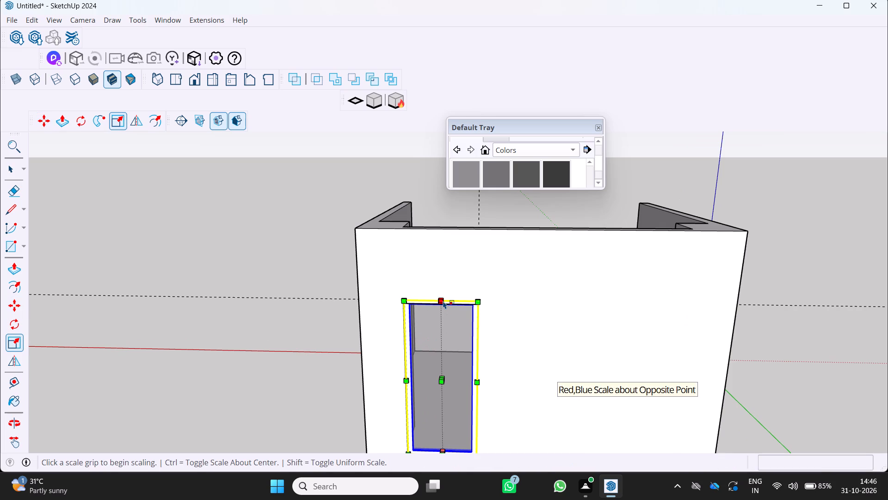
pyautogui.moveTo(443, 301); pyautogui.dragTo(444, 306)
pyautogui.scroll(4, 437, 308)
pyautogui.click(441, 300)
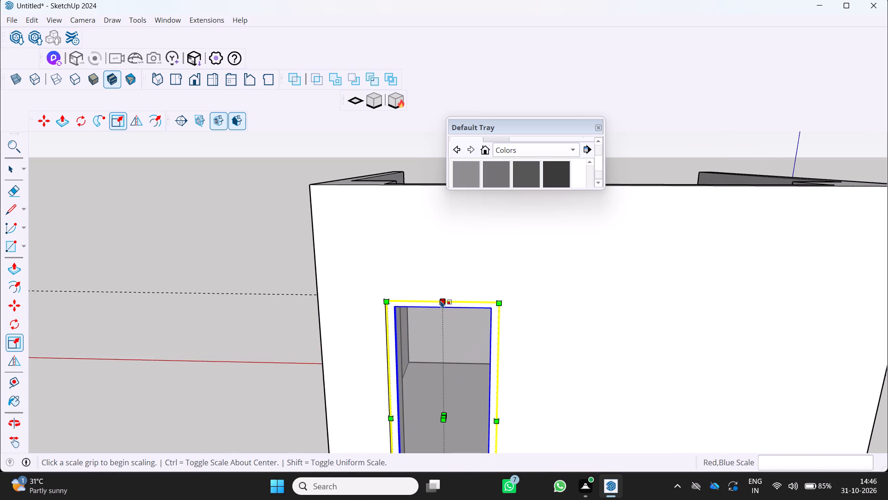
pyautogui.scroll(-5, 421, 335)
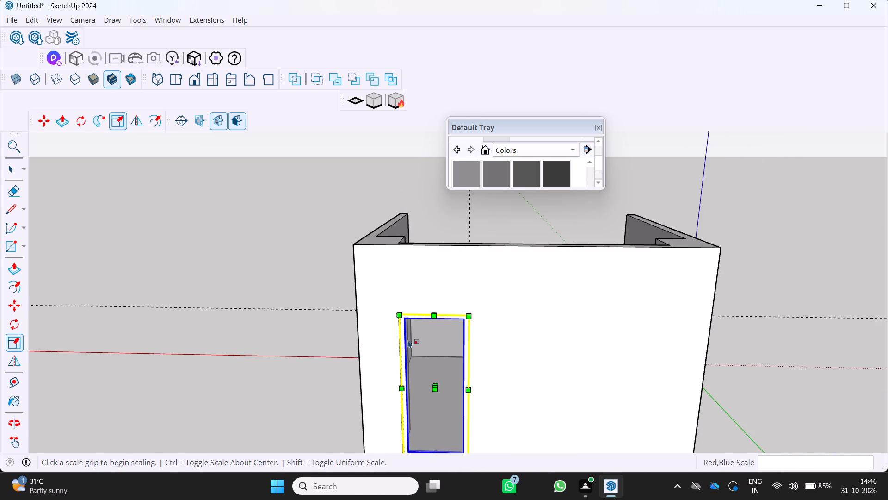
pyautogui.scroll(1, 404, 341)
pyautogui.moveTo(404, 341); pyautogui.dragTo(382, 324, button='middle')
pyautogui.press('space')
# Examine the fitted panel in the back-wall opening from outside and inside the room, including its top edge.
pyautogui.scroll(-5, 308, 327)
pyautogui.moveTo(318, 322); pyautogui.dragTo(517, 312, button='middle')
pyautogui.middleClick(517, 312)
pyautogui.scroll(-3, 517, 312)
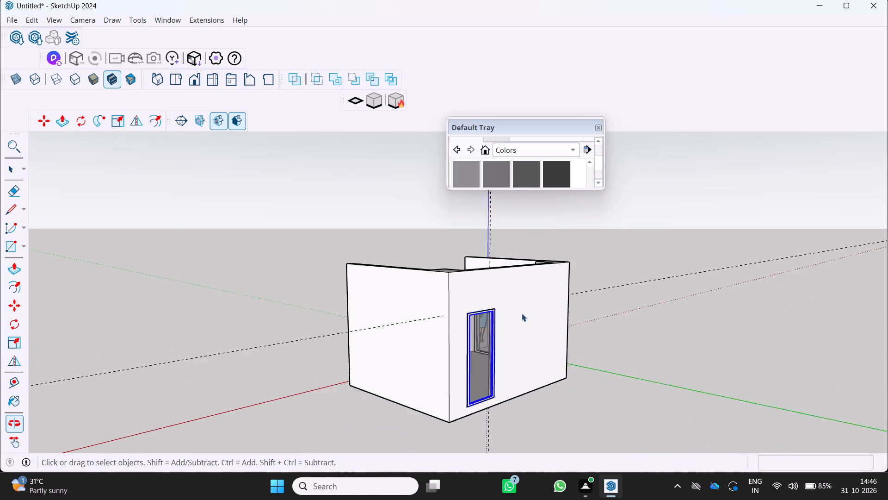
pyautogui.scroll(-1, 522, 313)
pyautogui.moveTo(411, 354); pyautogui.dragTo(831, 361, button='middle')
pyautogui.scroll(3, 636, 341)
pyautogui.press('space')
pyautogui.click(398, 367)
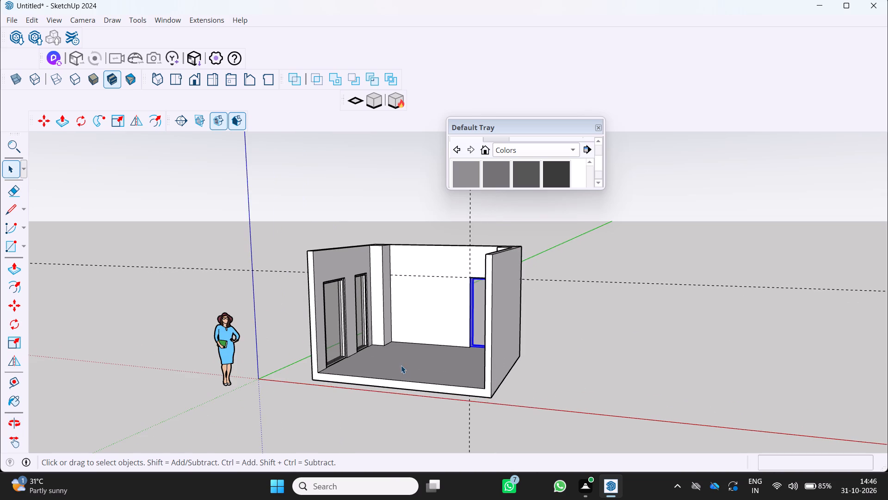
pyautogui.moveTo(461, 352); pyautogui.dragTo(616, 362, button='middle')
pyautogui.middleClick(616, 362)
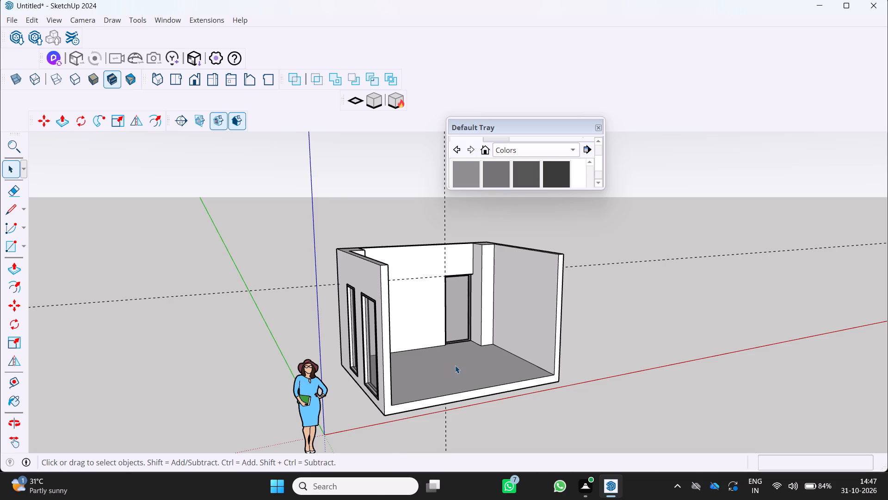
pyautogui.scroll(-4, 459, 351)
pyautogui.moveTo(447, 359); pyautogui.dragTo(324, 377, button='middle')
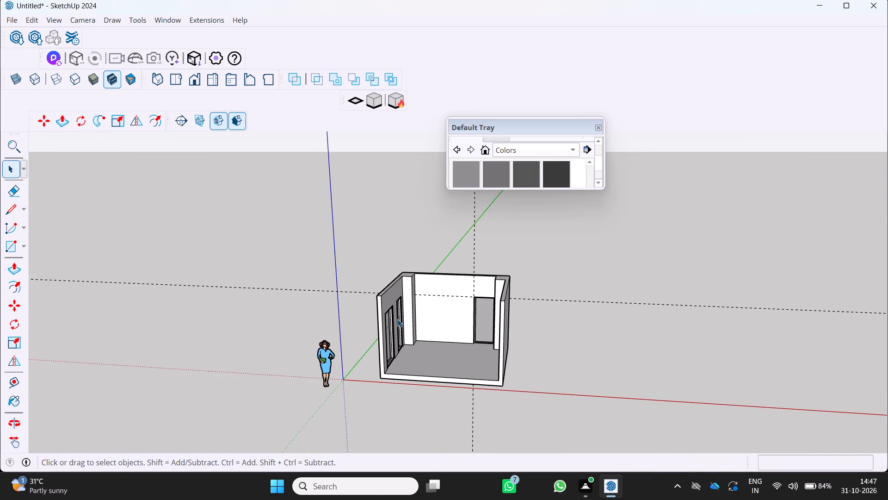
pyautogui.scroll(7, 423, 310)
pyautogui.moveTo(497, 302); pyautogui.dragTo(509, 254, button='middle')
pyautogui.scroll(1, 498, 299)
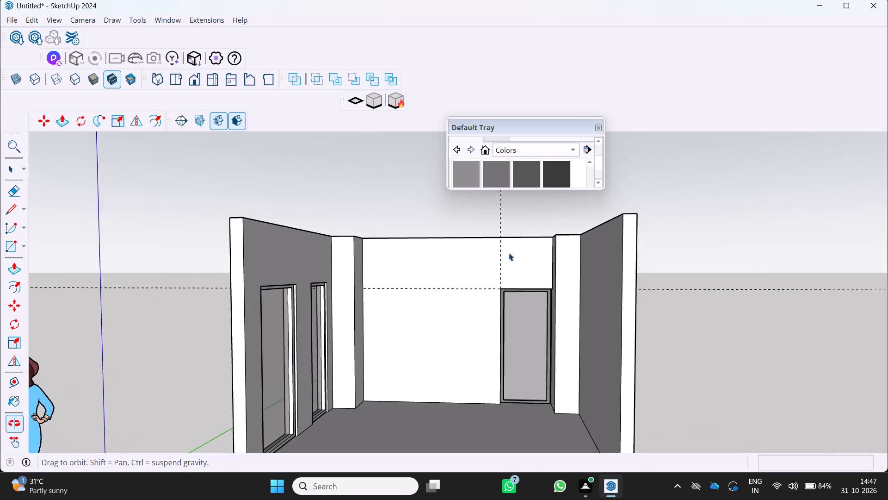
pyautogui.scroll(5, 517, 296)
pyautogui.moveTo(514, 297); pyautogui.dragTo(519, 257, button='middle')
pyautogui.scroll(4, 520, 306)
pyautogui.moveTo(521, 298); pyautogui.dragTo(519, 270, button='middle')
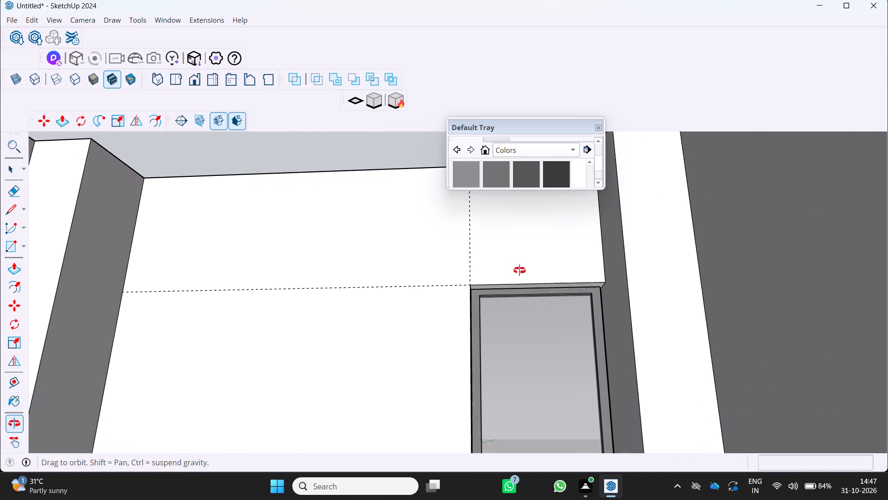
# Push/Pull the underside of the back-wall opening's head up about 0.33' to enlarge the opening above the panel.
pyautogui.moveTo(519, 270); pyautogui.dragTo(519, 259, button='middle')
pyautogui.scroll(-3, 513, 263)
pyautogui.scroll(1, 519, 285)
pyautogui.moveTo(519, 285); pyautogui.dragTo(519, 315, button='middle')
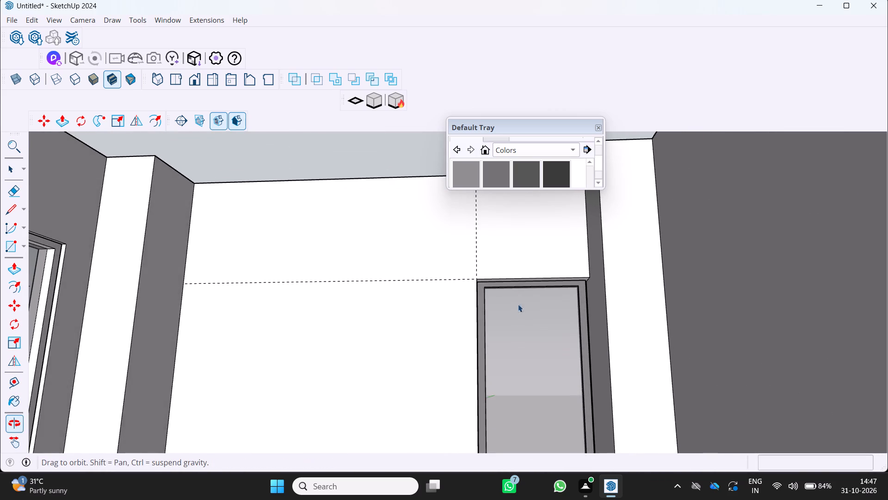
pyautogui.scroll(3, 529, 291)
pyautogui.press('p')
pyautogui.scroll(5, 522, 278)
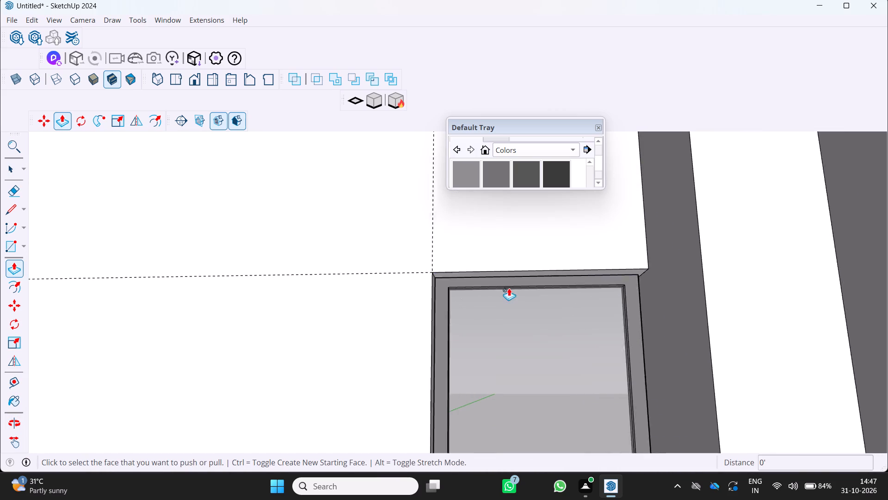
pyautogui.moveTo(510, 269); pyautogui.dragTo(515, 240)
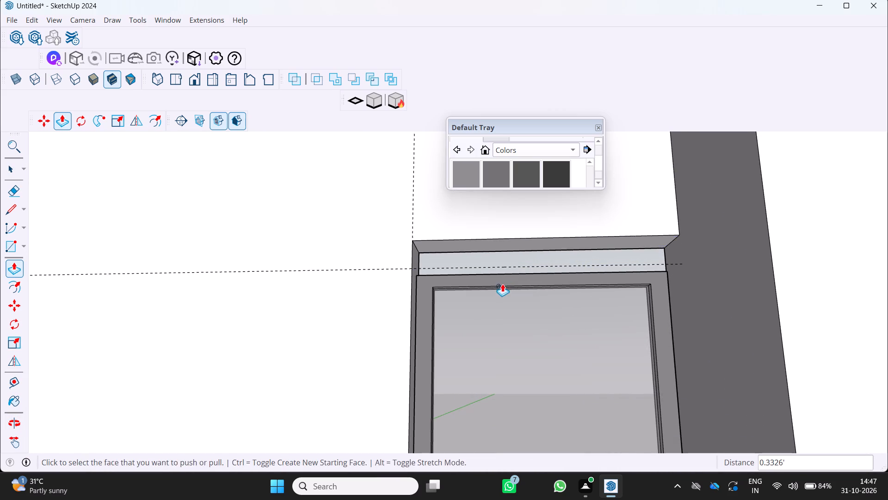
# From outside, scale the back-wall panel's height up from its top edge to meet the opening's head, and deselect it.
pyautogui.moveTo(502, 287); pyautogui.dragTo(464, 363, button='middle')
pyautogui.scroll(-11, 476, 335)
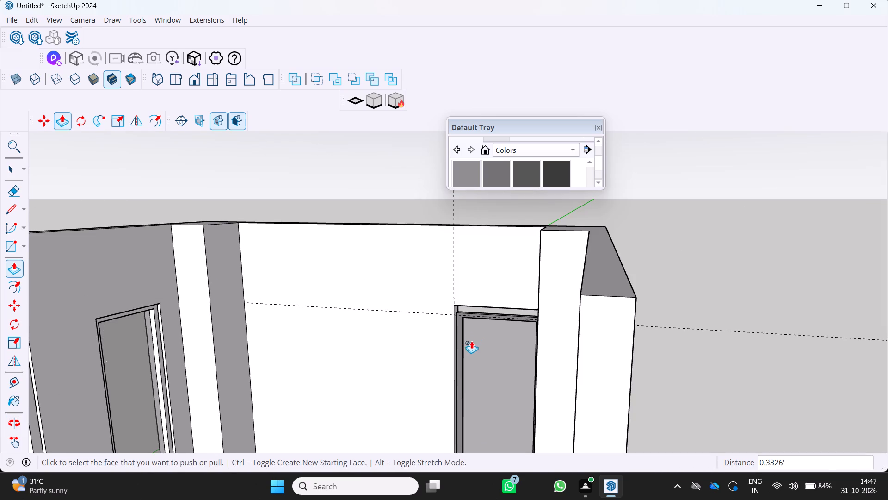
pyautogui.scroll(3, 485, 321)
pyautogui.press('s')
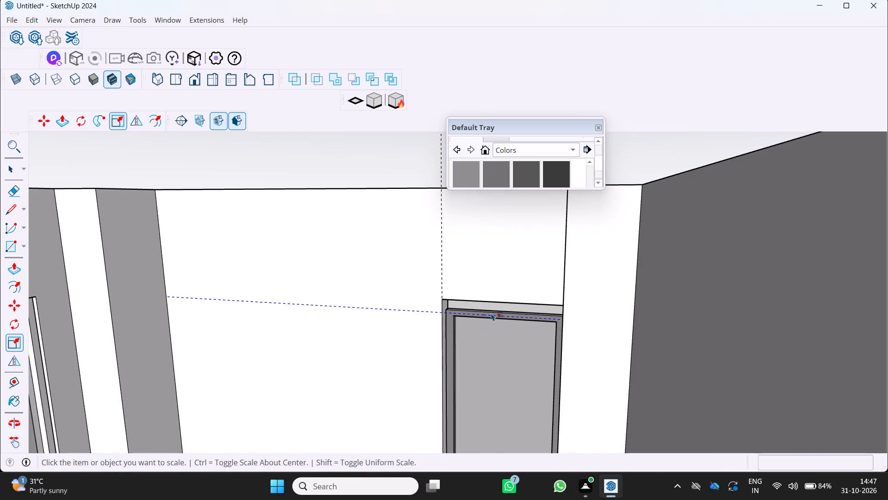
pyautogui.scroll(-5, 487, 316)
pyautogui.moveTo(485, 317); pyautogui.dragTo(434, 336, button='middle')
pyautogui.scroll(-5, 435, 336)
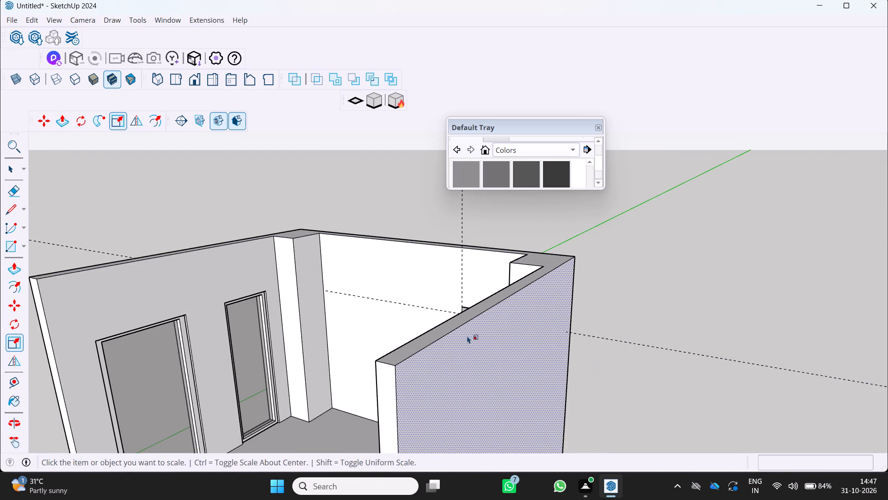
pyautogui.scroll(-5, 486, 335)
pyautogui.moveTo(499, 332); pyautogui.dragTo(284, 388, button='middle')
pyautogui.moveTo(405, 345); pyautogui.dragTo(296, 366, button='middle')
pyautogui.scroll(2, 405, 345)
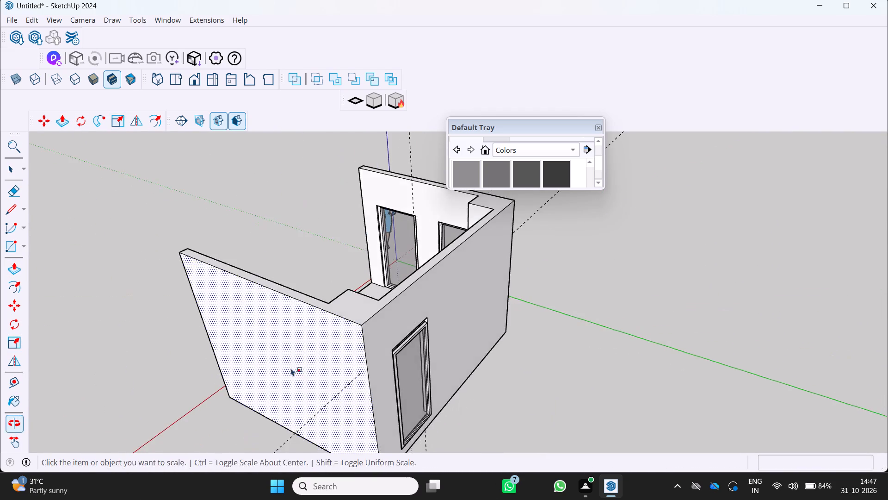
pyautogui.scroll(2, 384, 352)
pyautogui.moveTo(384, 352); pyautogui.dragTo(335, 349, button='middle')
pyautogui.middleClick(335, 349)
pyautogui.scroll(4, 392, 324)
pyautogui.moveTo(374, 323); pyautogui.dragTo(319, 308, button='middle')
pyautogui.scroll(1, 343, 316)
pyautogui.middleClick(318, 307)
pyautogui.scroll(3, 349, 293)
pyautogui.scroll(-3, 356, 294)
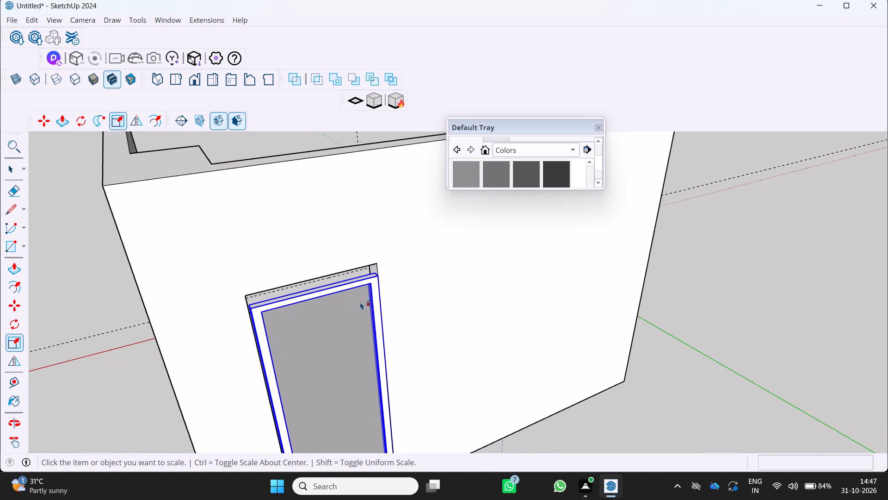
pyautogui.scroll(-7, 594, 395)
pyautogui.moveTo(590, 425); pyautogui.dragTo(481, 389, button='middle')
pyautogui.middleClick(480, 389)
pyautogui.scroll(4, 415, 387)
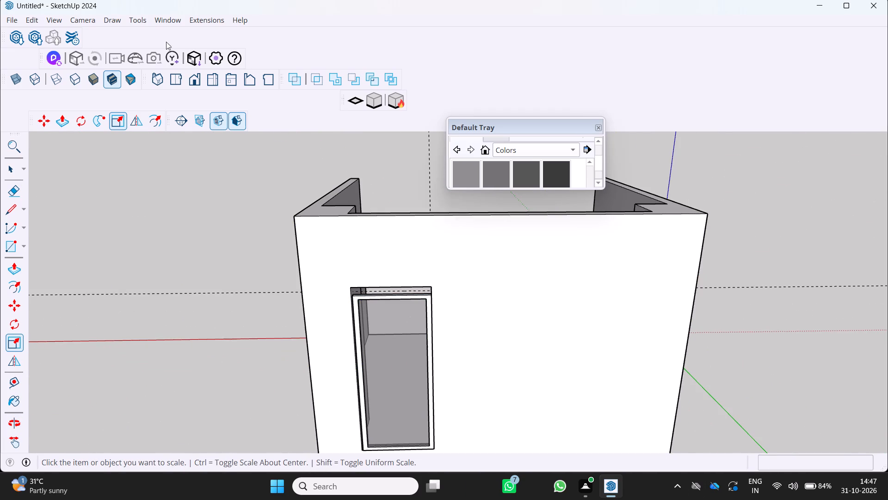
pyautogui.press('s')
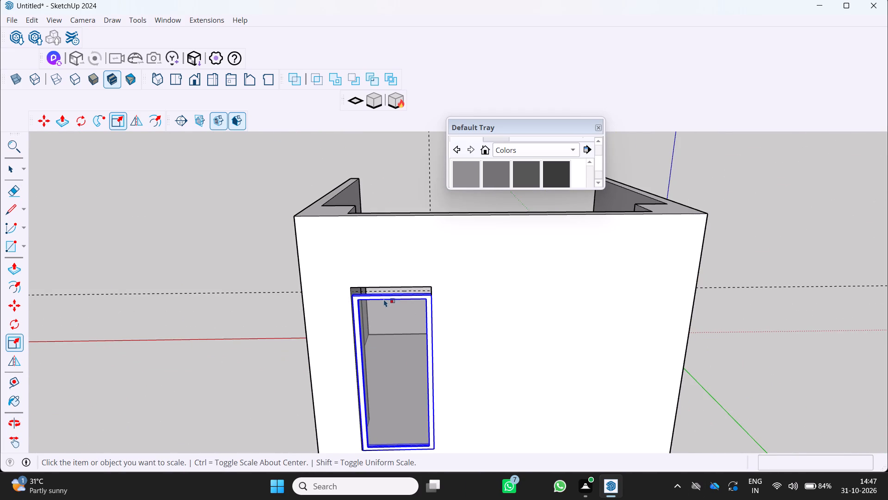
pyautogui.moveTo(389, 294); pyautogui.dragTo(390, 281)
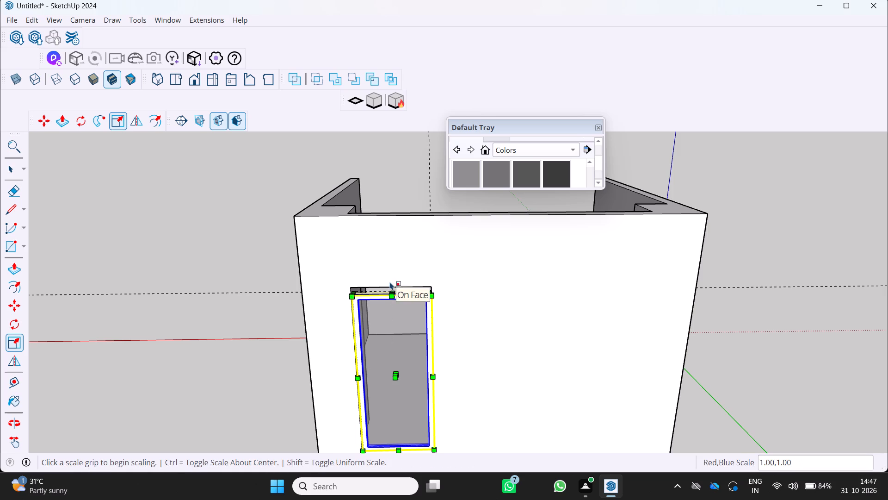
pyautogui.moveTo(390, 294); pyautogui.dragTo(392, 287)
pyautogui.scroll(-4, 383, 306)
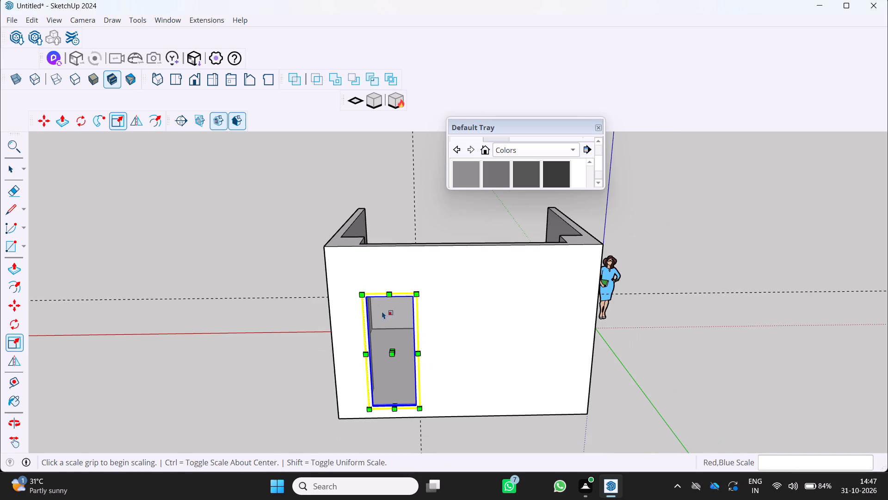
pyautogui.press('space')
pyautogui.moveTo(255, 332); pyautogui.dragTo(254, 337)
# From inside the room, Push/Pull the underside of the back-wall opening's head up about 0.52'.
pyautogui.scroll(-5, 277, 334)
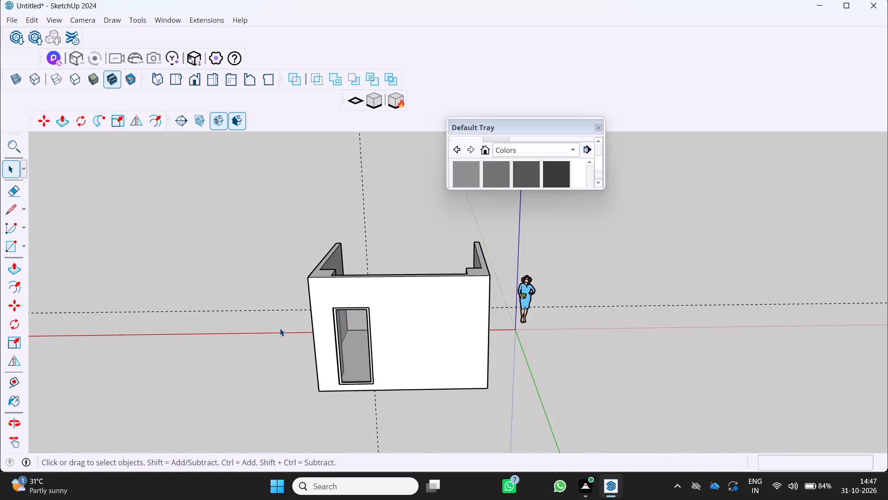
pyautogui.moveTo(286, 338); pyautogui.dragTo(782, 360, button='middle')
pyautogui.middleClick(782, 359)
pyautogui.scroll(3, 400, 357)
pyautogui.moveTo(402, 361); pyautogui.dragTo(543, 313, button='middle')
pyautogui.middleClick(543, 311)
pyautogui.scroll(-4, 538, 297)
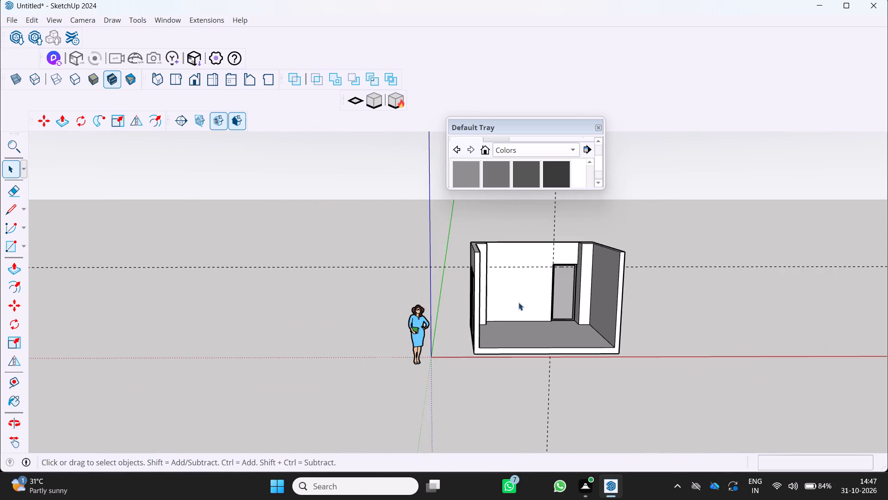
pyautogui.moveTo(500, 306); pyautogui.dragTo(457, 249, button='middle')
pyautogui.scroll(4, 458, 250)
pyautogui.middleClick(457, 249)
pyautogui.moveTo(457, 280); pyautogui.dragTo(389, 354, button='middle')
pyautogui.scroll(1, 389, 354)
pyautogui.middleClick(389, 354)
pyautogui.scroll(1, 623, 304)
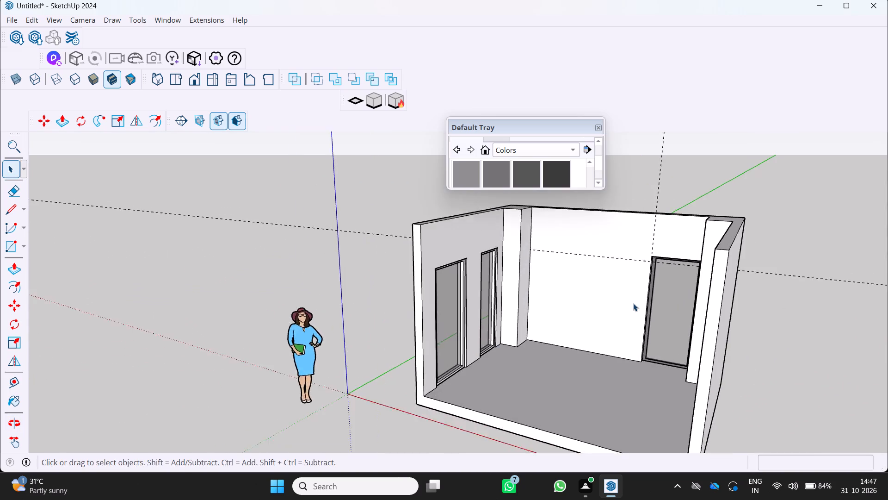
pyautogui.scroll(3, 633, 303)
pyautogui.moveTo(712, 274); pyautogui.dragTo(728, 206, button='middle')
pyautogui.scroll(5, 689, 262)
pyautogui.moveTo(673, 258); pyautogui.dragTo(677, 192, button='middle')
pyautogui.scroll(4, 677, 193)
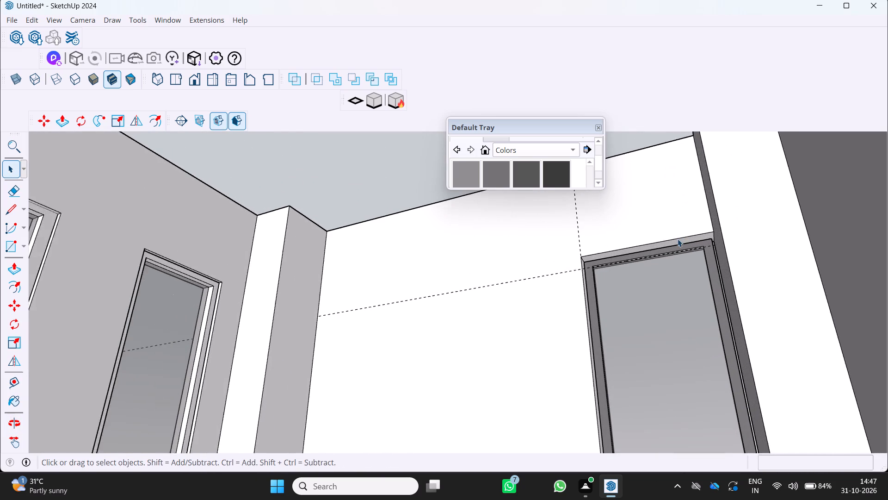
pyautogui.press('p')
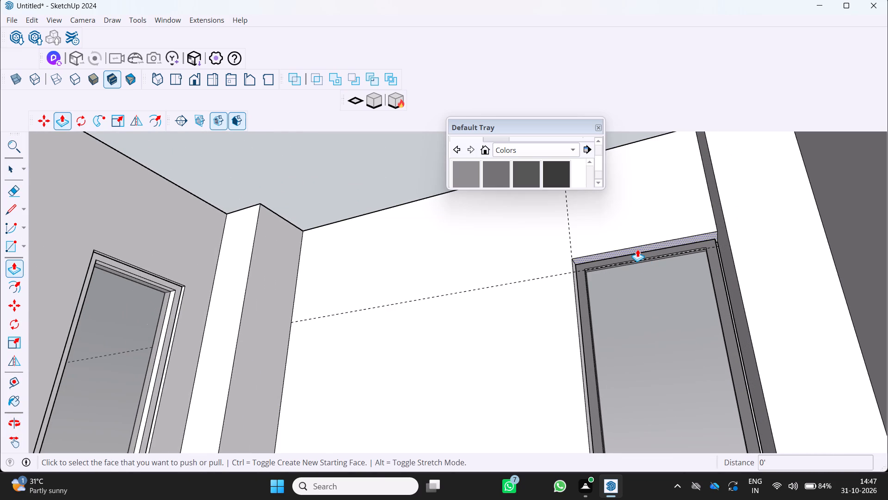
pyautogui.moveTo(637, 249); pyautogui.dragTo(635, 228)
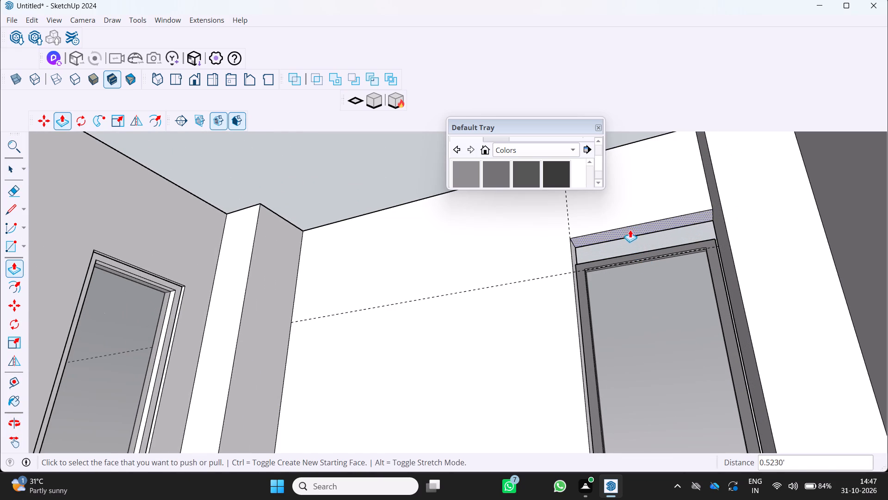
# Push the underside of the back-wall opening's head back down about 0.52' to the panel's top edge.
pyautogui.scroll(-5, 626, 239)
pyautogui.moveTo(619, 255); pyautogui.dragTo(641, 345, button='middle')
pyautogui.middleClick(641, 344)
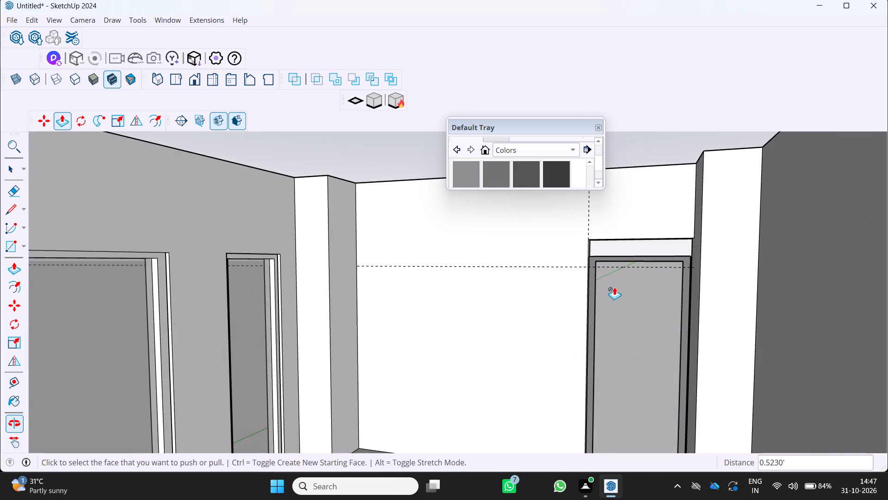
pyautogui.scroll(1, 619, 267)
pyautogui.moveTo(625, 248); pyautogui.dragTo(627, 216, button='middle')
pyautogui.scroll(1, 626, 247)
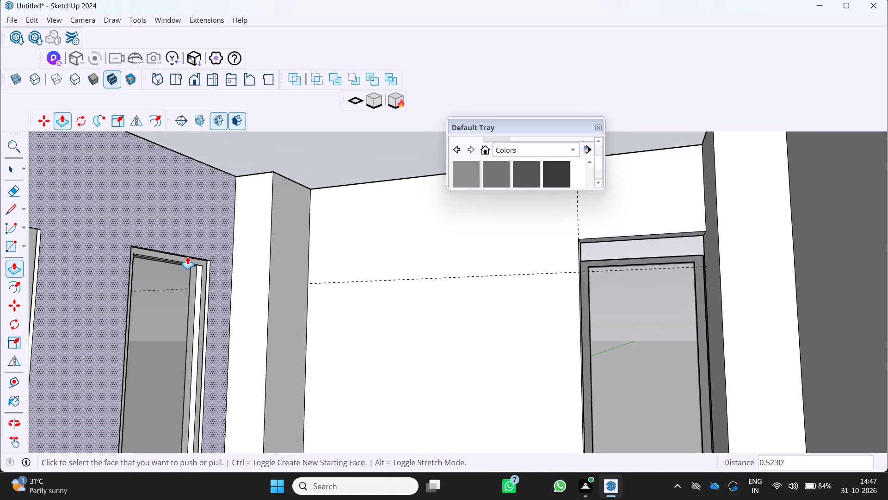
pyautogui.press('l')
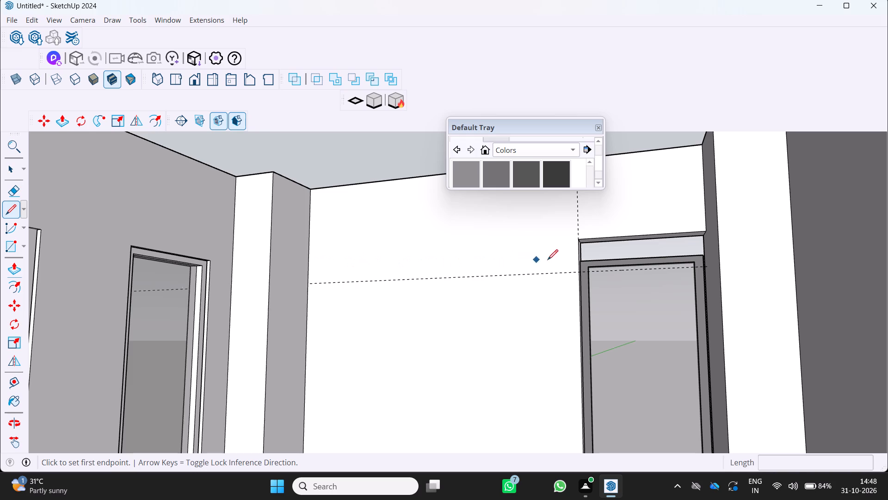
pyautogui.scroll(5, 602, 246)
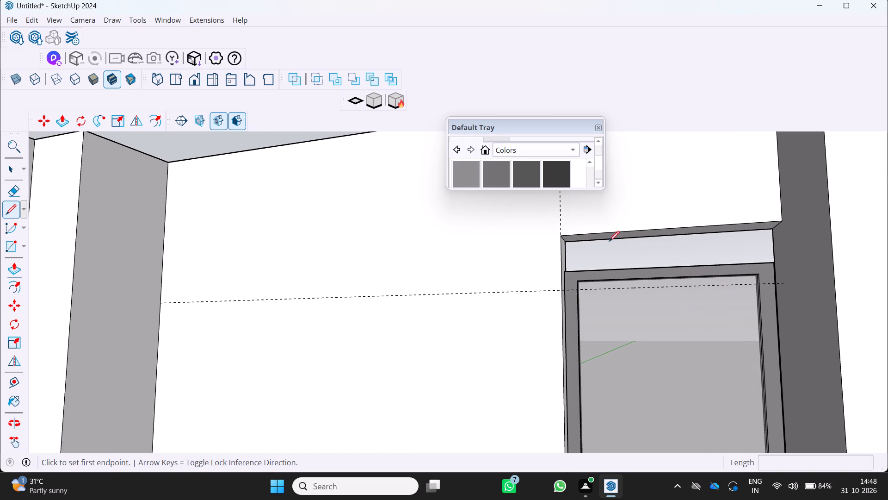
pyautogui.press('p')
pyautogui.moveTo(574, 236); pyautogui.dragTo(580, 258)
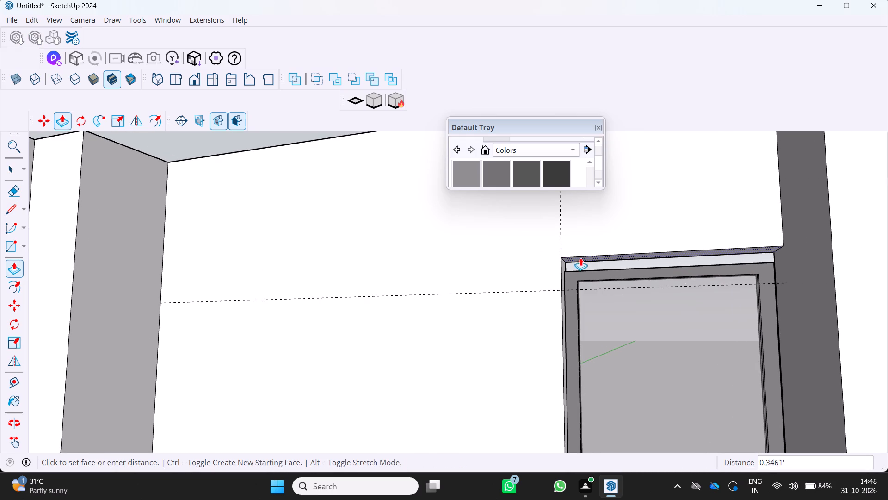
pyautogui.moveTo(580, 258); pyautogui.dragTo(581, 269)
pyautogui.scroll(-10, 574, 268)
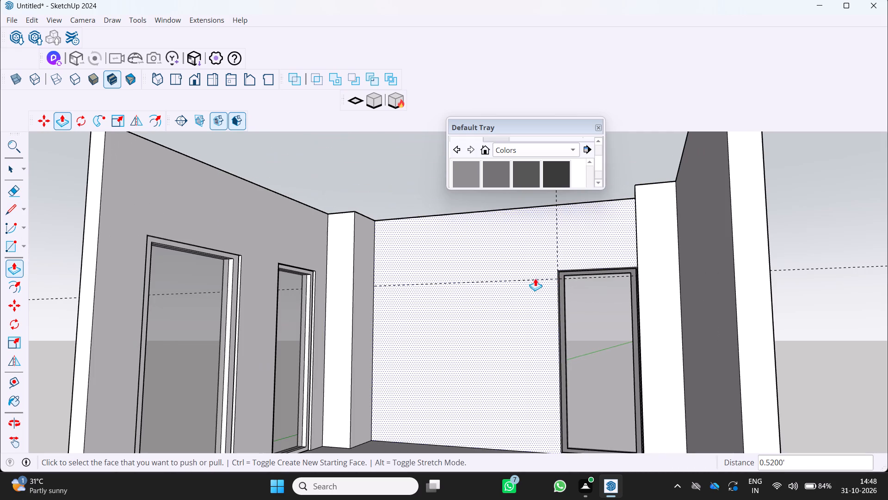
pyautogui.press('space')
# Place a horizontal guide on the back wall about 1.43' below its top edge.
pyautogui.scroll(-5, 454, 298)
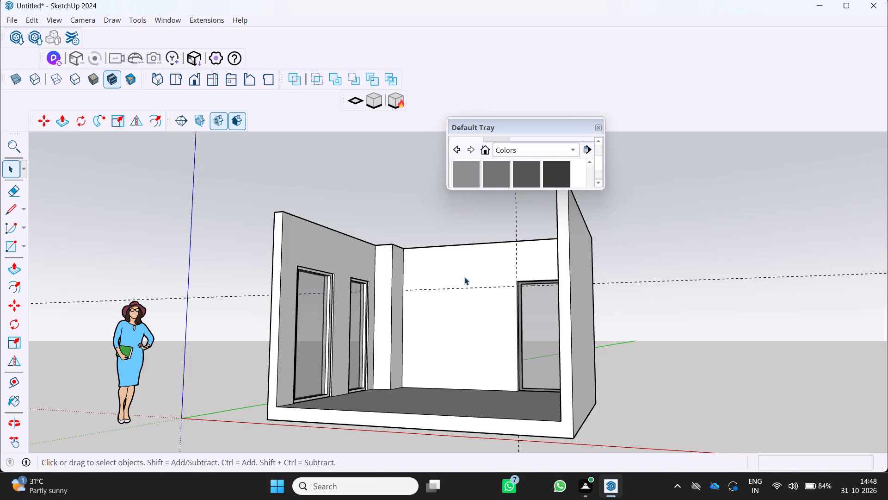
pyautogui.moveTo(431, 284); pyautogui.dragTo(521, 332, button='middle')
pyautogui.middleClick(521, 332)
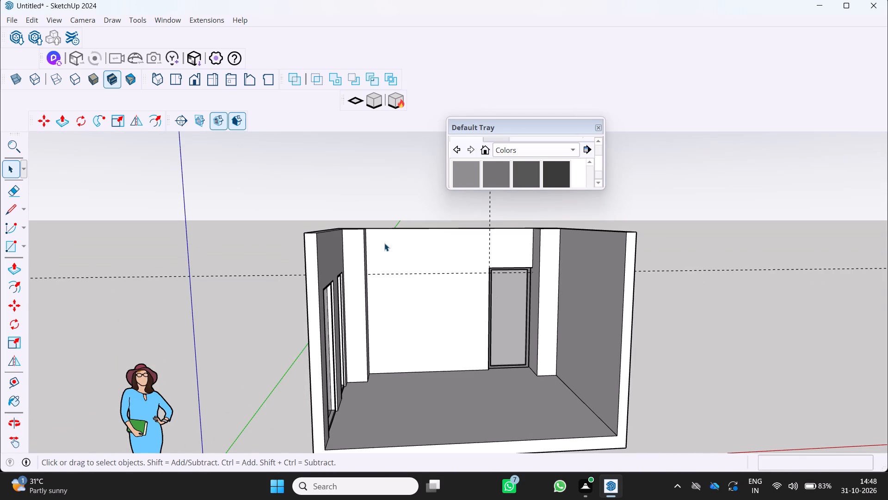
pyautogui.press('r')
pyautogui.press('t')
pyautogui.click(381, 227)
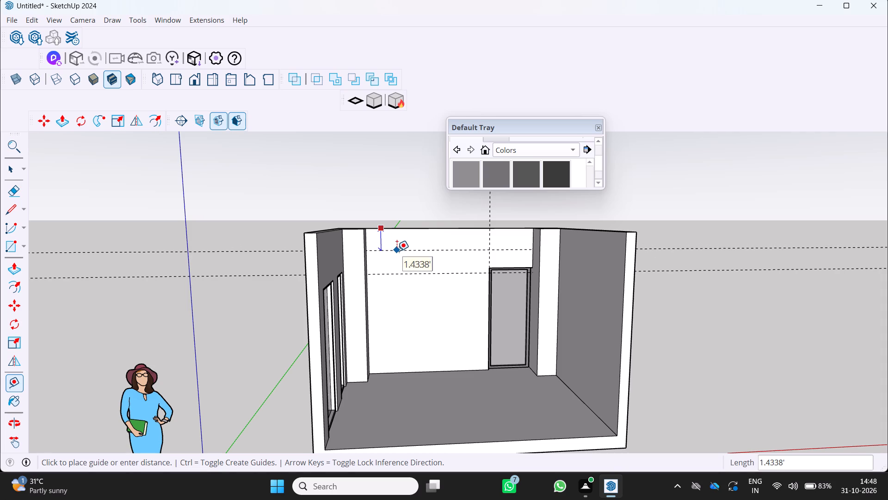
pyautogui.click(397, 251)
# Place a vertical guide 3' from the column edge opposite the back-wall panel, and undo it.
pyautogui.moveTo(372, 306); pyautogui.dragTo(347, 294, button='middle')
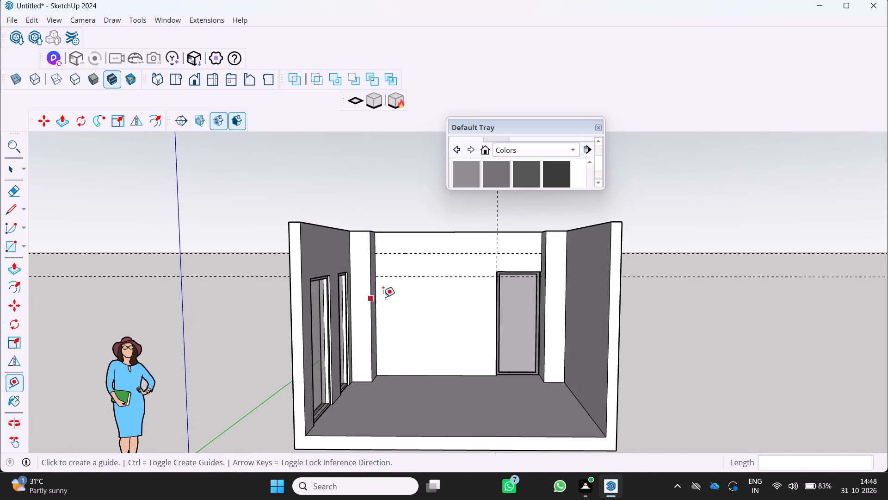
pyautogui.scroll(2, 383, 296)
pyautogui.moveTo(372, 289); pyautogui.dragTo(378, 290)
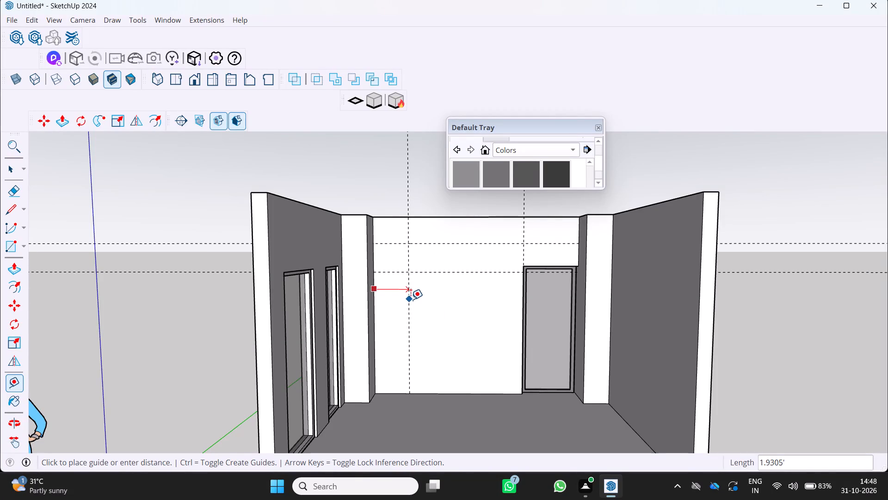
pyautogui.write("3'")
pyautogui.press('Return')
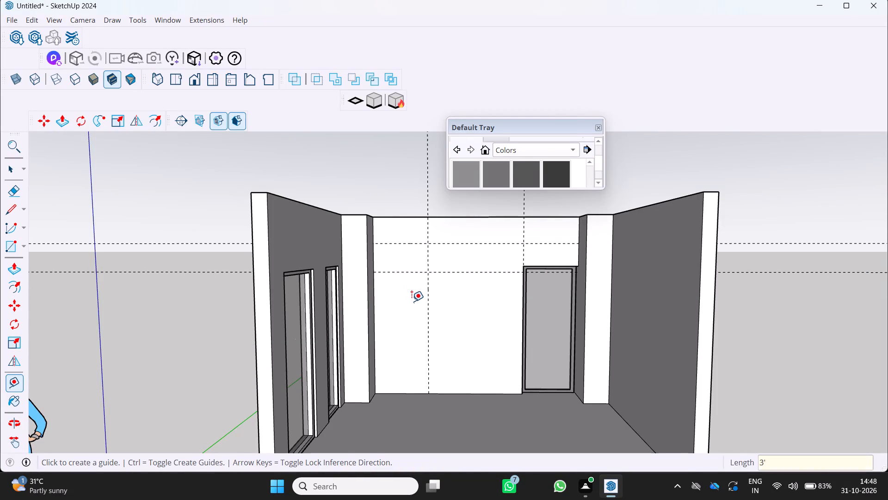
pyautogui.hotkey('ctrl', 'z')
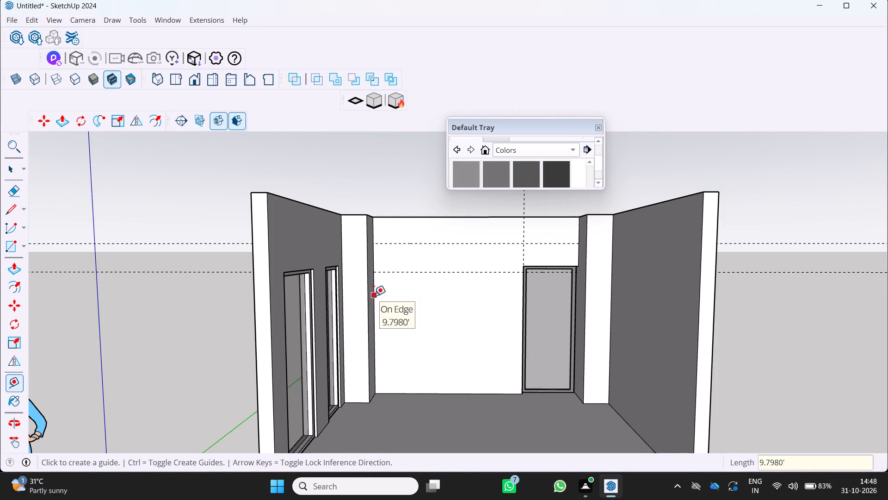
# Place a vertical guide on the back wall 2' from the edge of the column opposite the panel.
pyautogui.moveTo(374, 296); pyautogui.dragTo(385, 302)
pyautogui.write("2'")
pyautogui.press('Return')
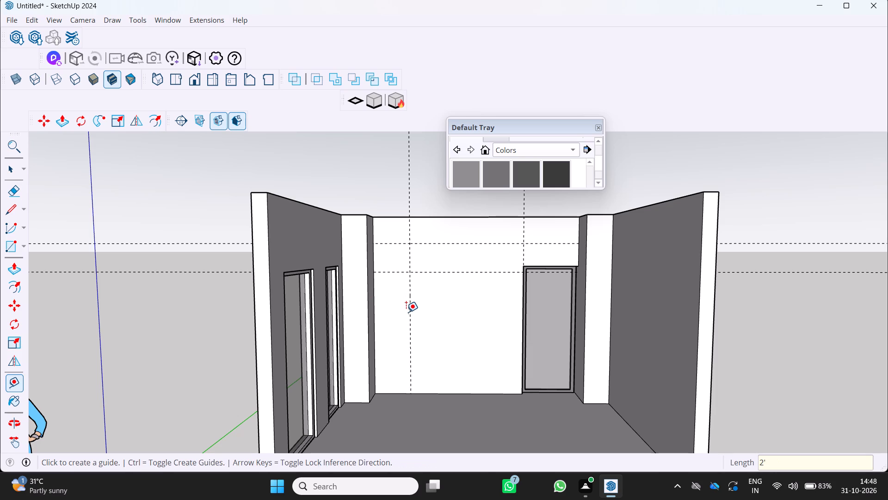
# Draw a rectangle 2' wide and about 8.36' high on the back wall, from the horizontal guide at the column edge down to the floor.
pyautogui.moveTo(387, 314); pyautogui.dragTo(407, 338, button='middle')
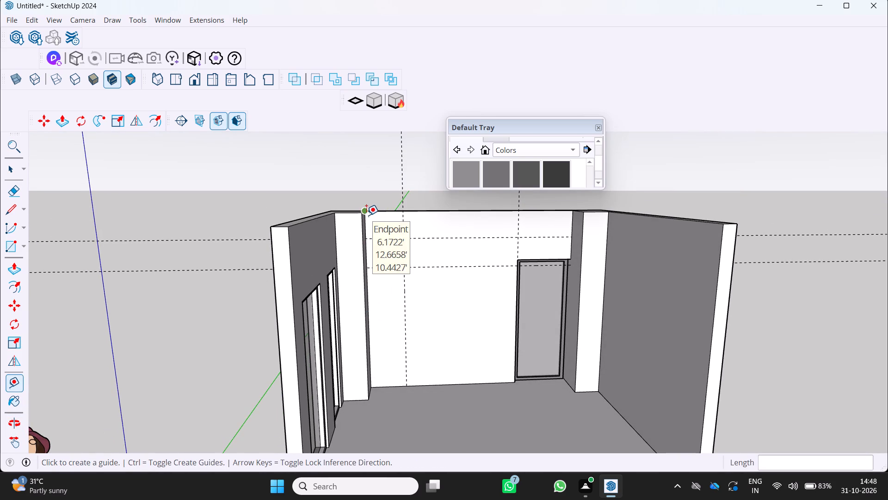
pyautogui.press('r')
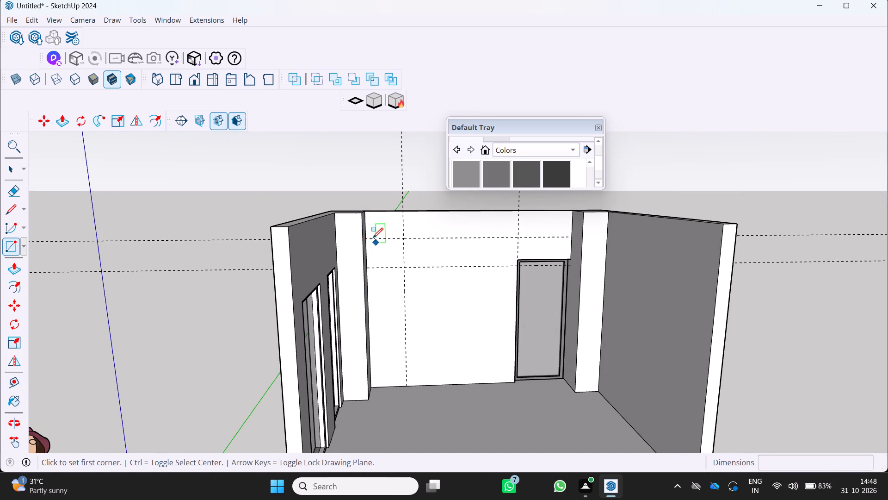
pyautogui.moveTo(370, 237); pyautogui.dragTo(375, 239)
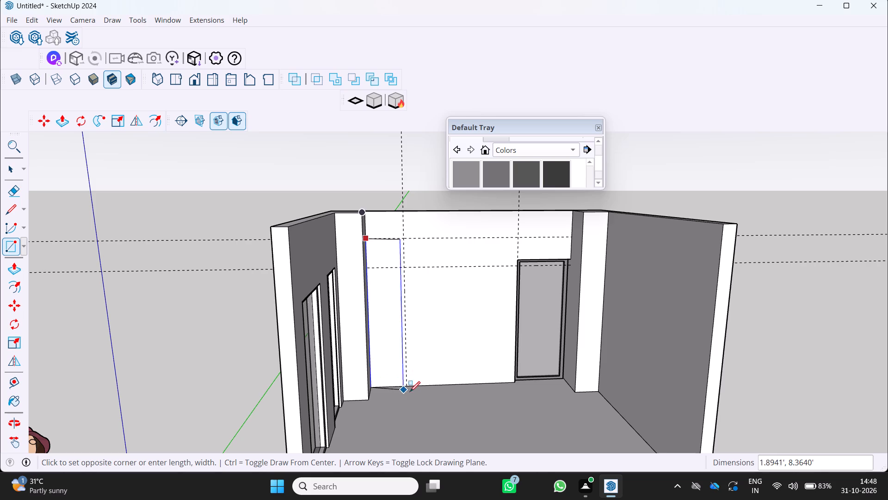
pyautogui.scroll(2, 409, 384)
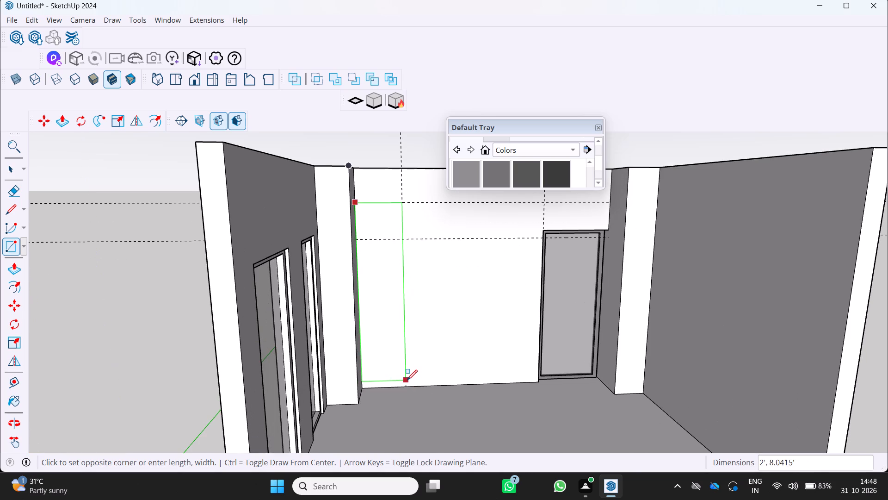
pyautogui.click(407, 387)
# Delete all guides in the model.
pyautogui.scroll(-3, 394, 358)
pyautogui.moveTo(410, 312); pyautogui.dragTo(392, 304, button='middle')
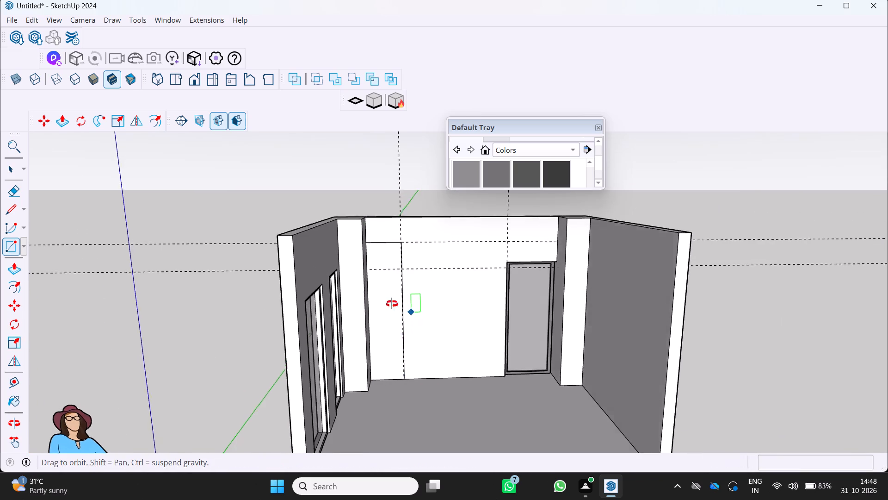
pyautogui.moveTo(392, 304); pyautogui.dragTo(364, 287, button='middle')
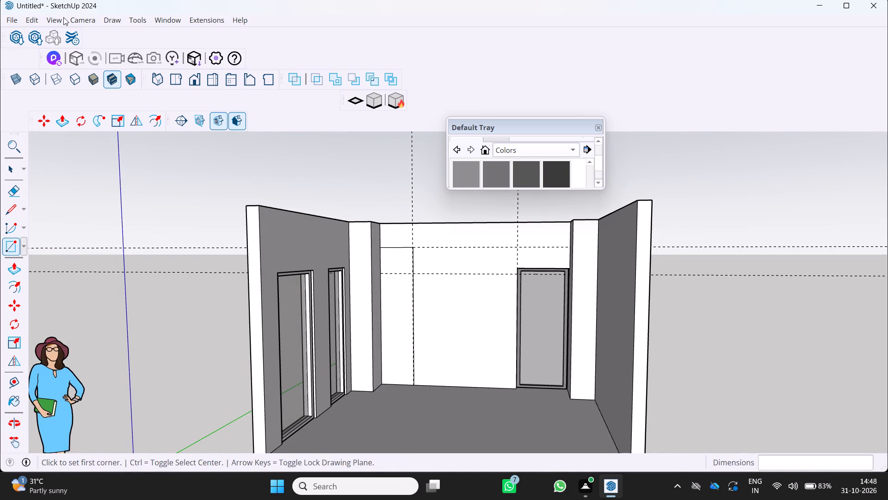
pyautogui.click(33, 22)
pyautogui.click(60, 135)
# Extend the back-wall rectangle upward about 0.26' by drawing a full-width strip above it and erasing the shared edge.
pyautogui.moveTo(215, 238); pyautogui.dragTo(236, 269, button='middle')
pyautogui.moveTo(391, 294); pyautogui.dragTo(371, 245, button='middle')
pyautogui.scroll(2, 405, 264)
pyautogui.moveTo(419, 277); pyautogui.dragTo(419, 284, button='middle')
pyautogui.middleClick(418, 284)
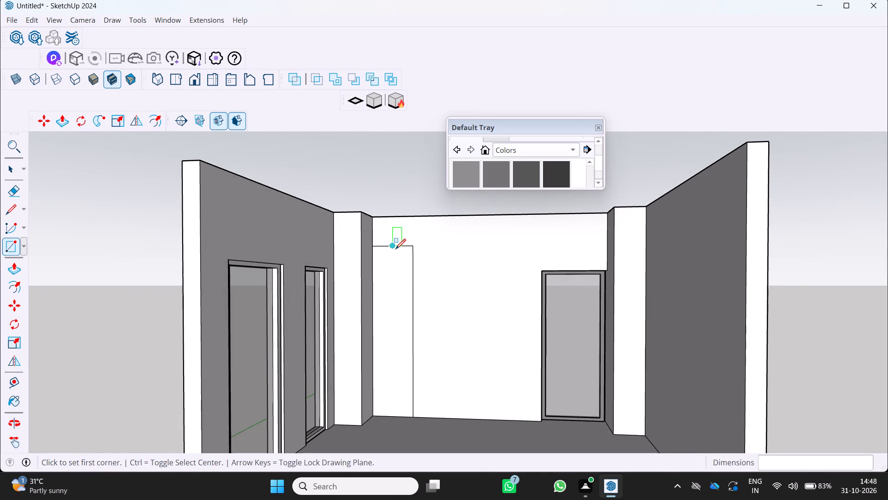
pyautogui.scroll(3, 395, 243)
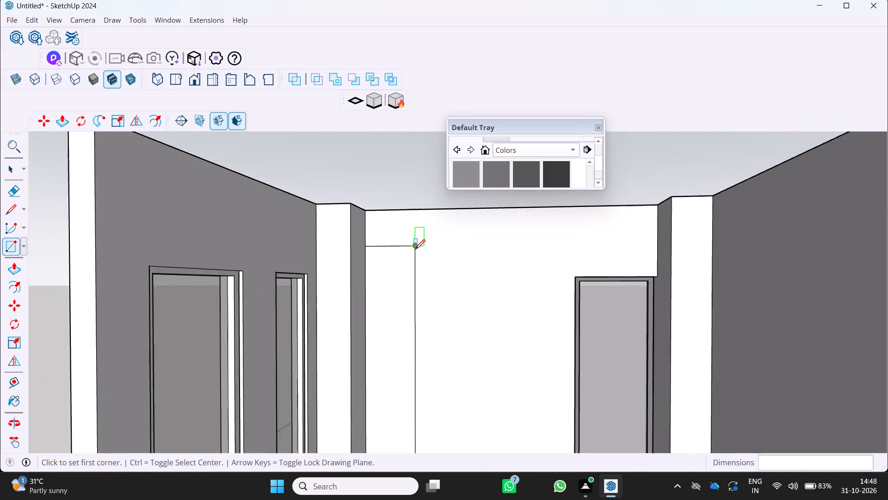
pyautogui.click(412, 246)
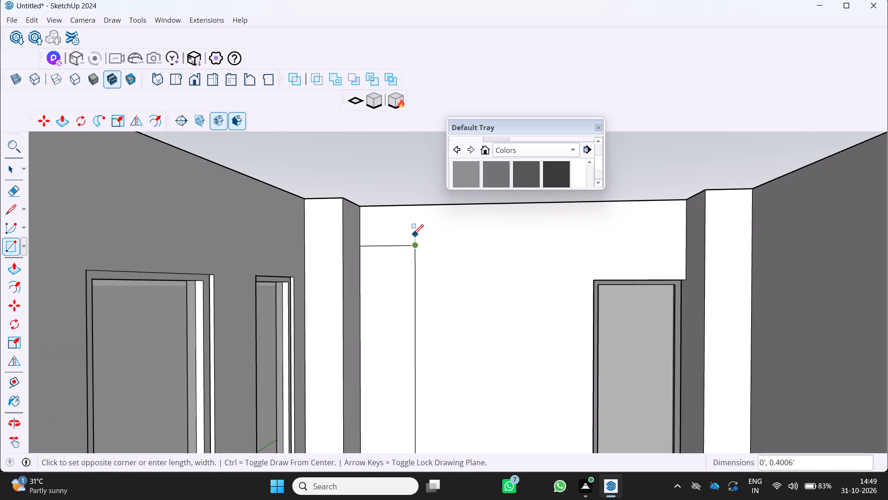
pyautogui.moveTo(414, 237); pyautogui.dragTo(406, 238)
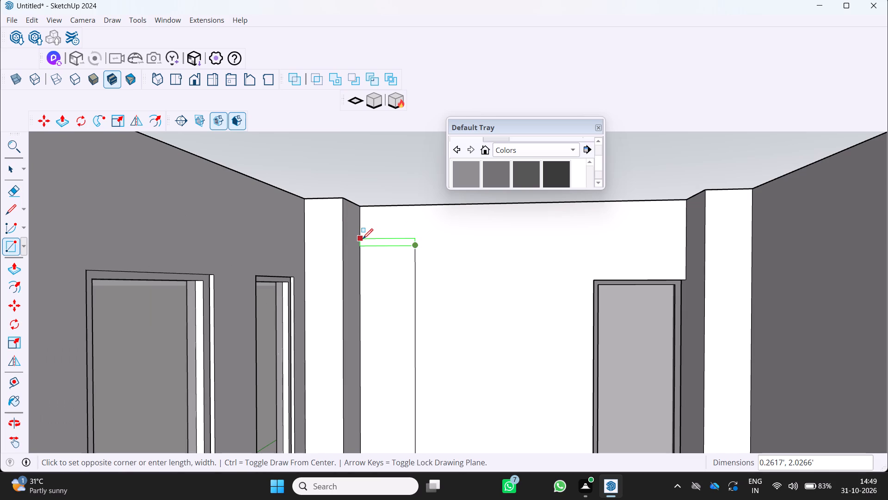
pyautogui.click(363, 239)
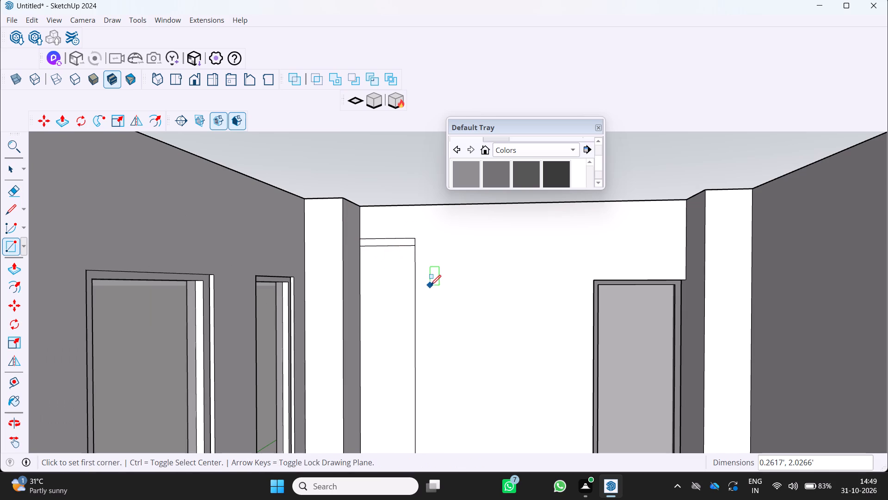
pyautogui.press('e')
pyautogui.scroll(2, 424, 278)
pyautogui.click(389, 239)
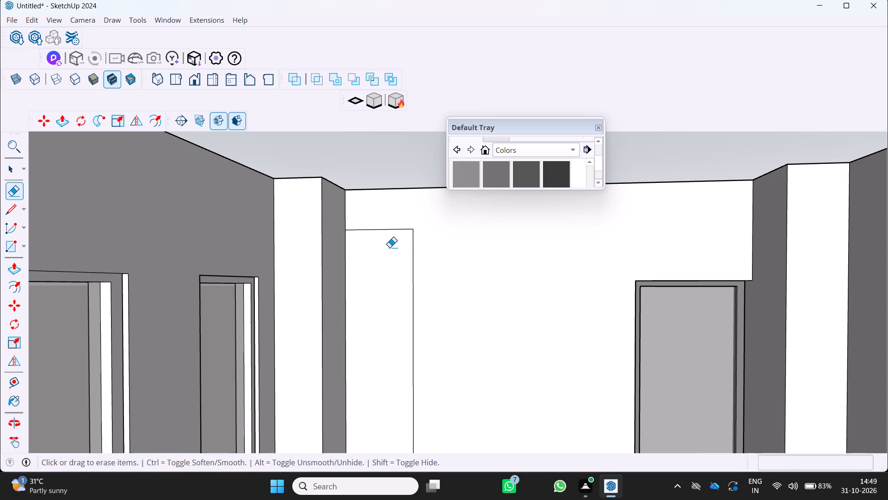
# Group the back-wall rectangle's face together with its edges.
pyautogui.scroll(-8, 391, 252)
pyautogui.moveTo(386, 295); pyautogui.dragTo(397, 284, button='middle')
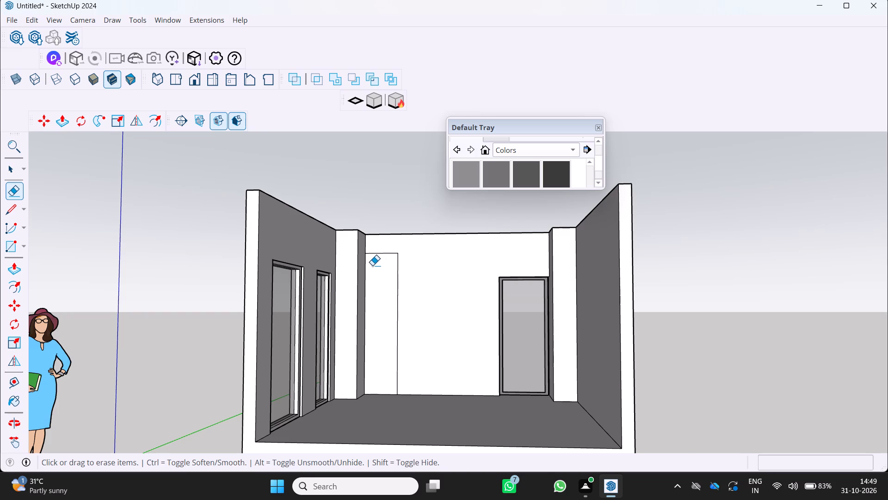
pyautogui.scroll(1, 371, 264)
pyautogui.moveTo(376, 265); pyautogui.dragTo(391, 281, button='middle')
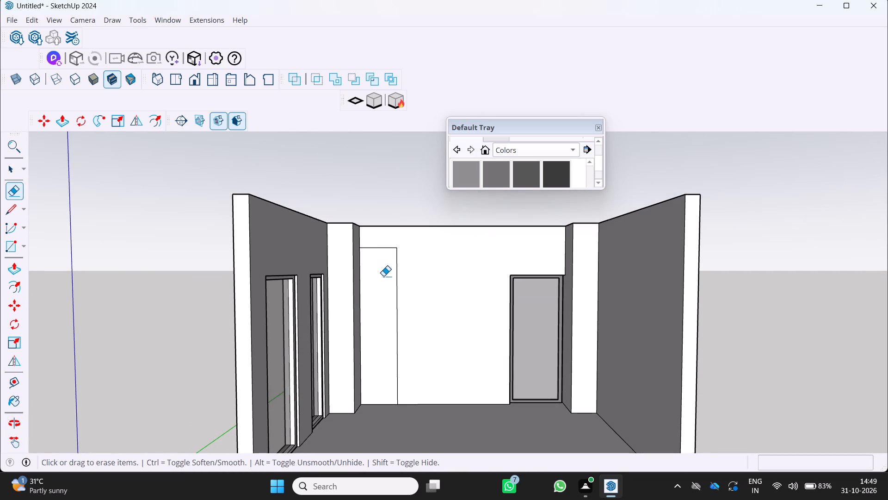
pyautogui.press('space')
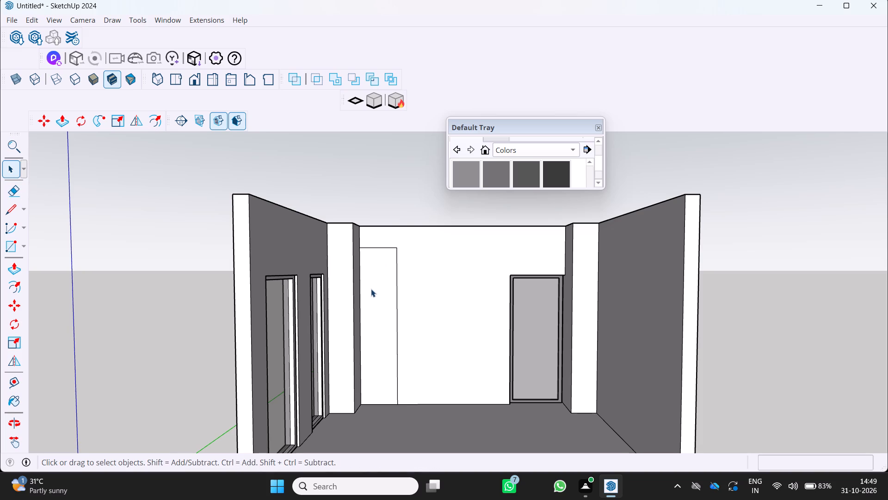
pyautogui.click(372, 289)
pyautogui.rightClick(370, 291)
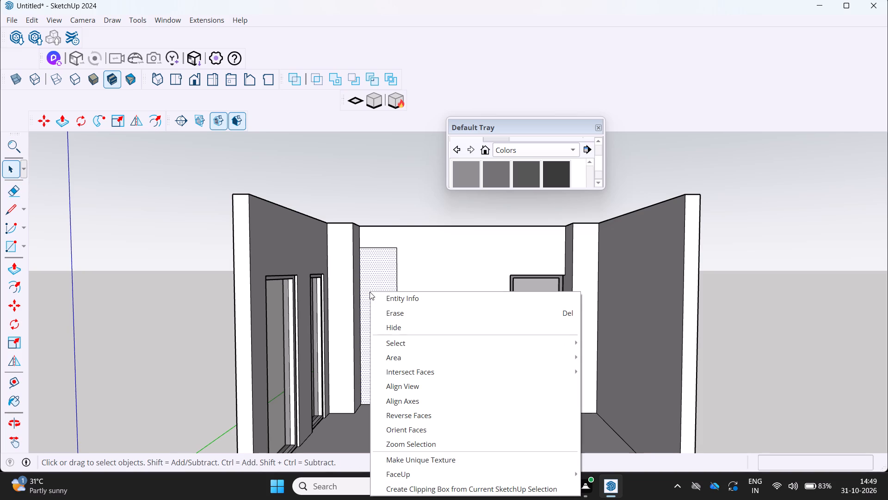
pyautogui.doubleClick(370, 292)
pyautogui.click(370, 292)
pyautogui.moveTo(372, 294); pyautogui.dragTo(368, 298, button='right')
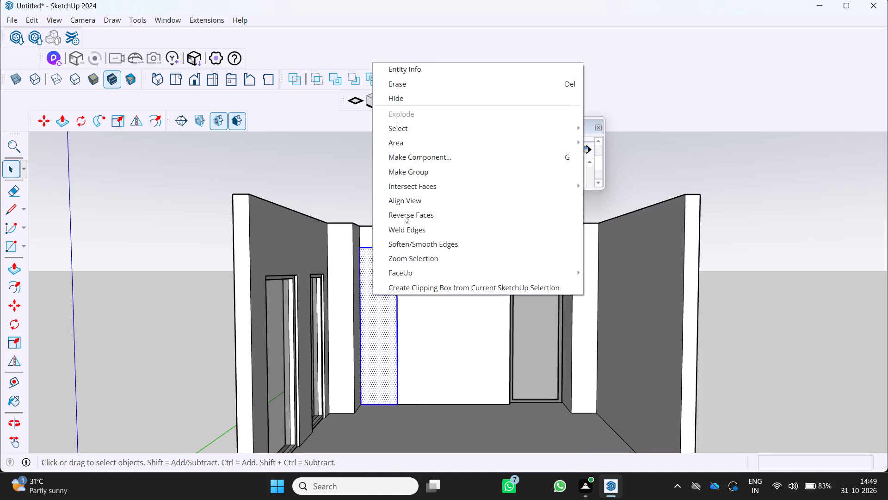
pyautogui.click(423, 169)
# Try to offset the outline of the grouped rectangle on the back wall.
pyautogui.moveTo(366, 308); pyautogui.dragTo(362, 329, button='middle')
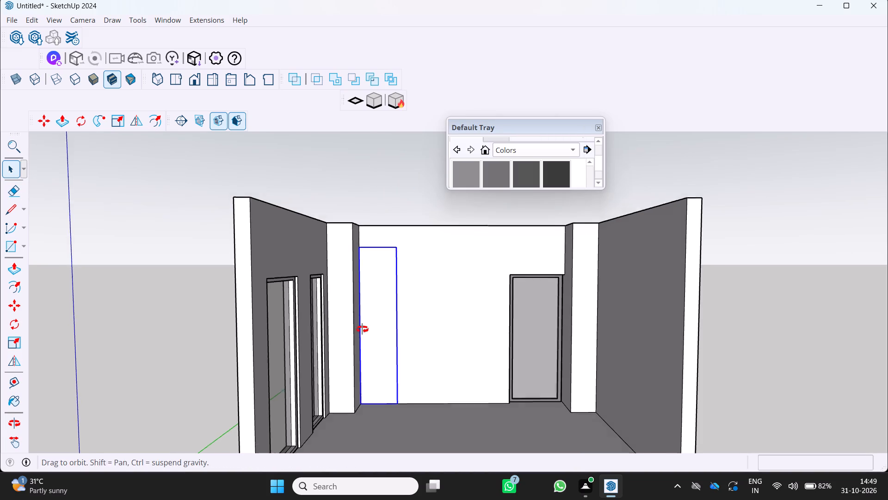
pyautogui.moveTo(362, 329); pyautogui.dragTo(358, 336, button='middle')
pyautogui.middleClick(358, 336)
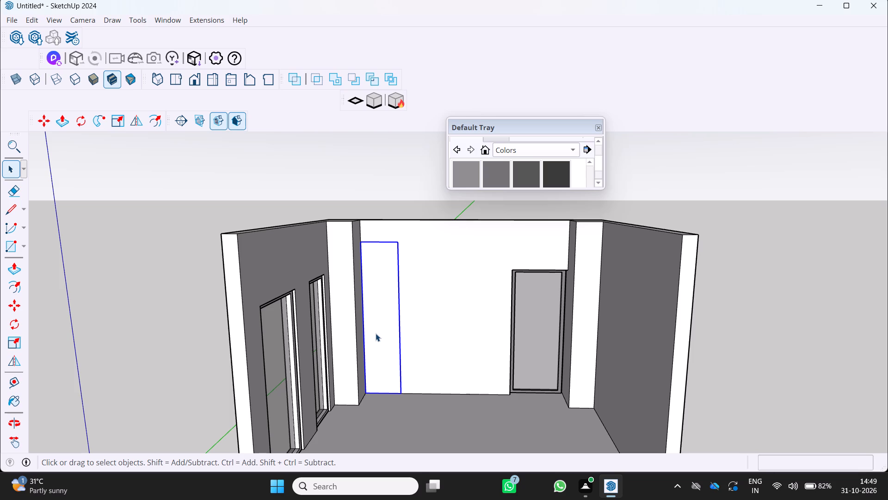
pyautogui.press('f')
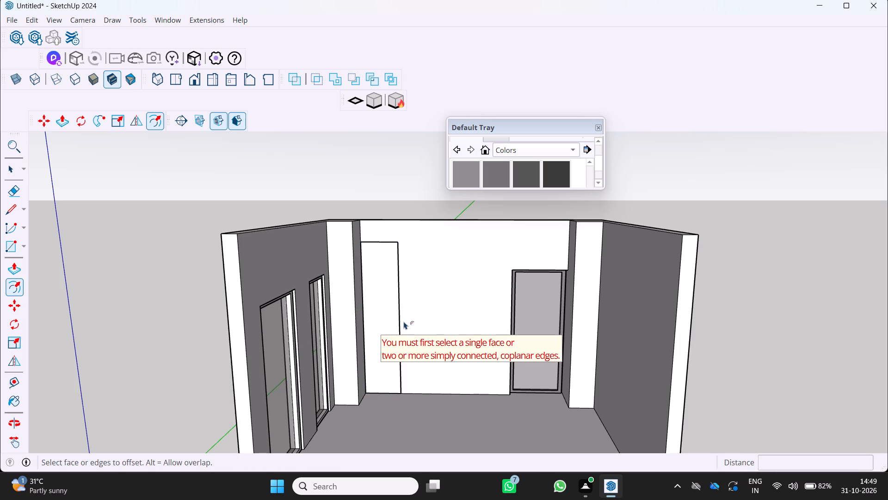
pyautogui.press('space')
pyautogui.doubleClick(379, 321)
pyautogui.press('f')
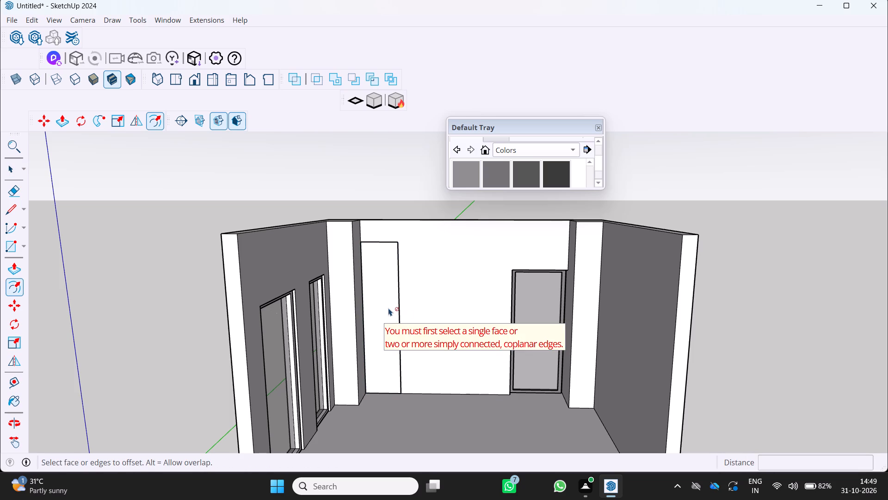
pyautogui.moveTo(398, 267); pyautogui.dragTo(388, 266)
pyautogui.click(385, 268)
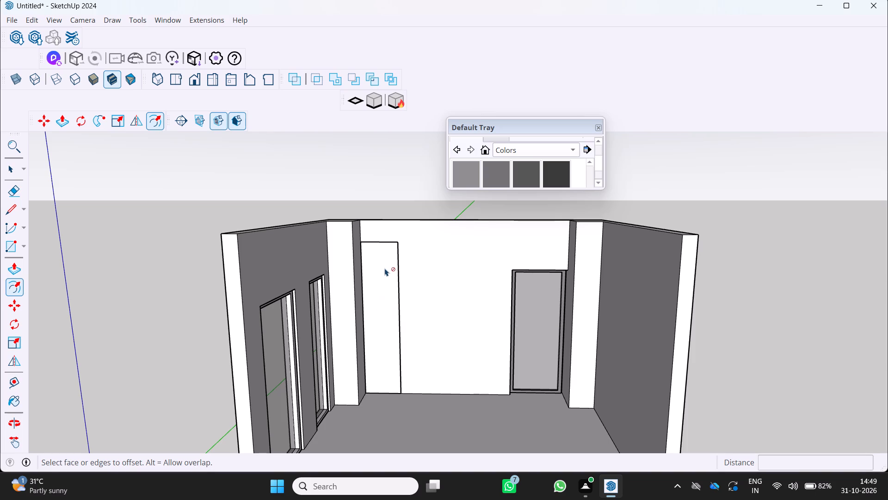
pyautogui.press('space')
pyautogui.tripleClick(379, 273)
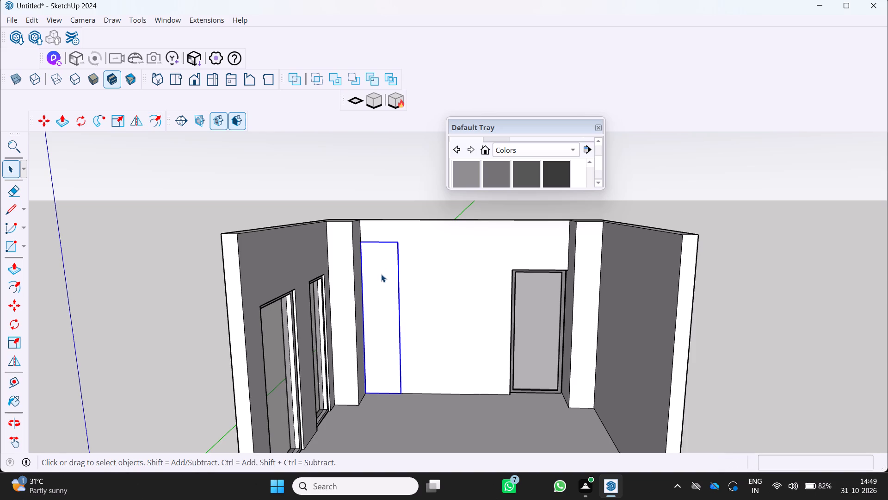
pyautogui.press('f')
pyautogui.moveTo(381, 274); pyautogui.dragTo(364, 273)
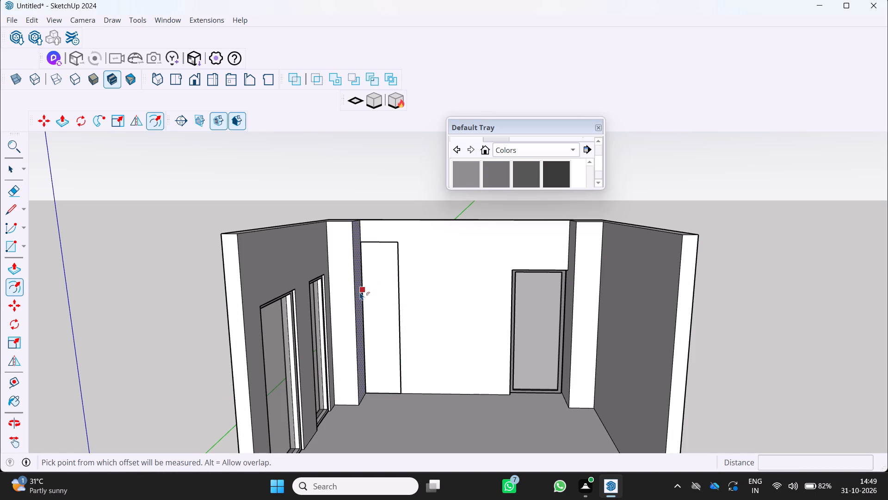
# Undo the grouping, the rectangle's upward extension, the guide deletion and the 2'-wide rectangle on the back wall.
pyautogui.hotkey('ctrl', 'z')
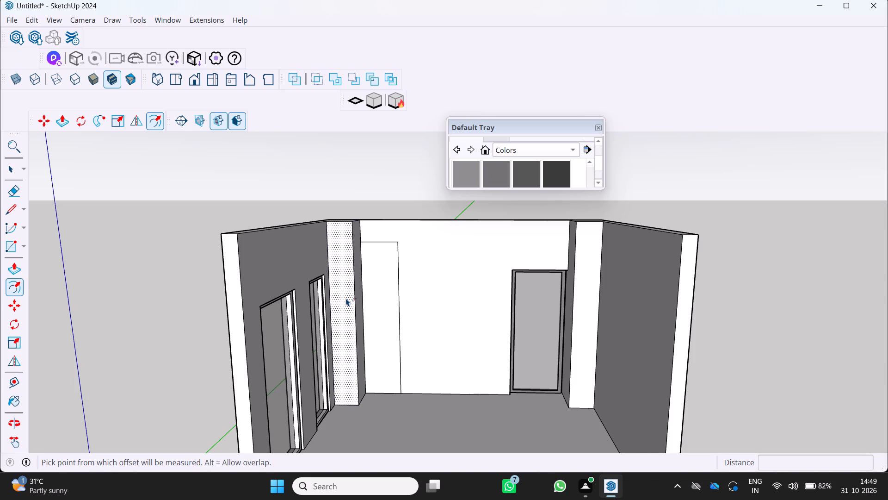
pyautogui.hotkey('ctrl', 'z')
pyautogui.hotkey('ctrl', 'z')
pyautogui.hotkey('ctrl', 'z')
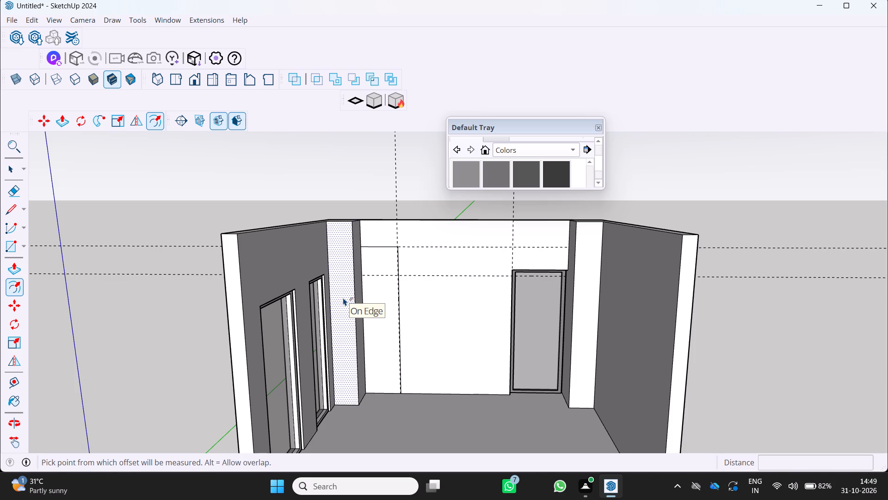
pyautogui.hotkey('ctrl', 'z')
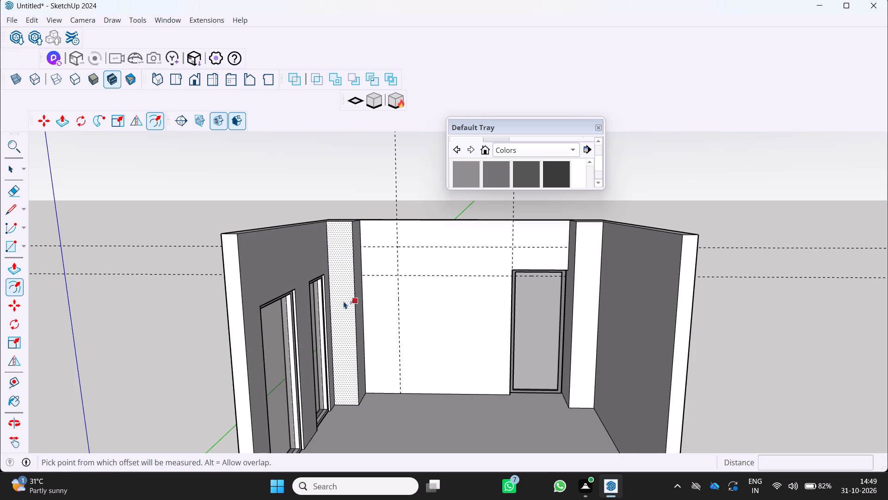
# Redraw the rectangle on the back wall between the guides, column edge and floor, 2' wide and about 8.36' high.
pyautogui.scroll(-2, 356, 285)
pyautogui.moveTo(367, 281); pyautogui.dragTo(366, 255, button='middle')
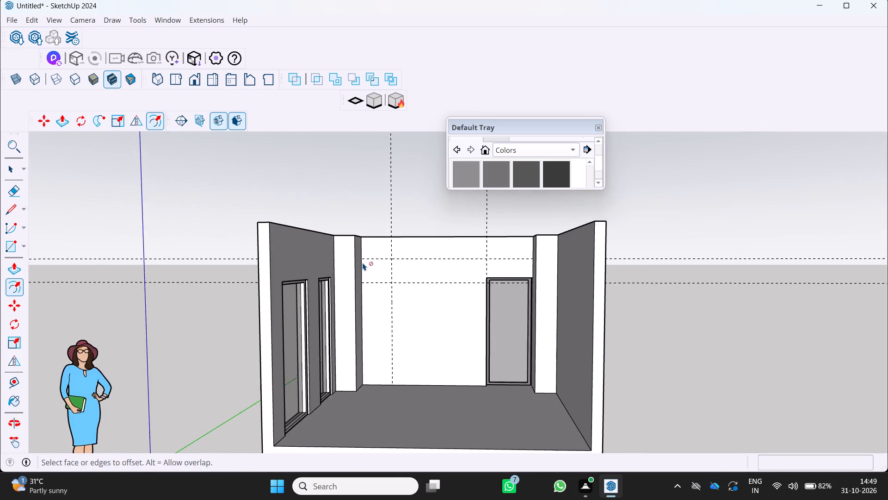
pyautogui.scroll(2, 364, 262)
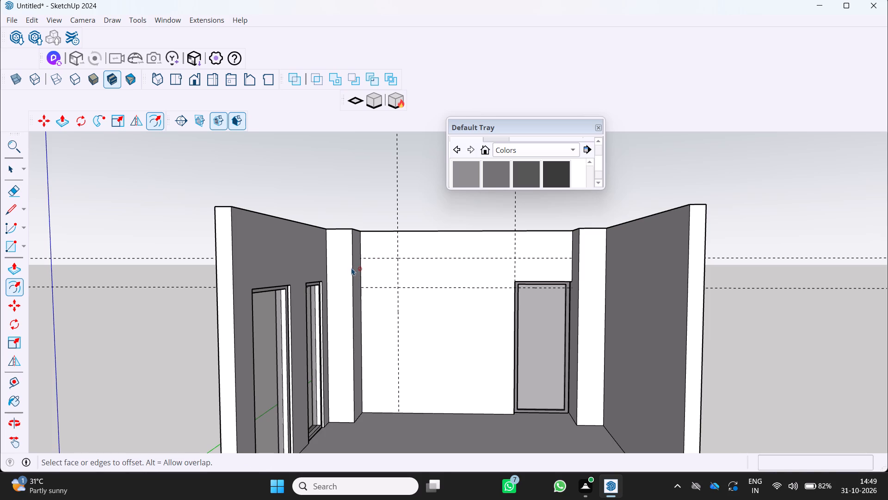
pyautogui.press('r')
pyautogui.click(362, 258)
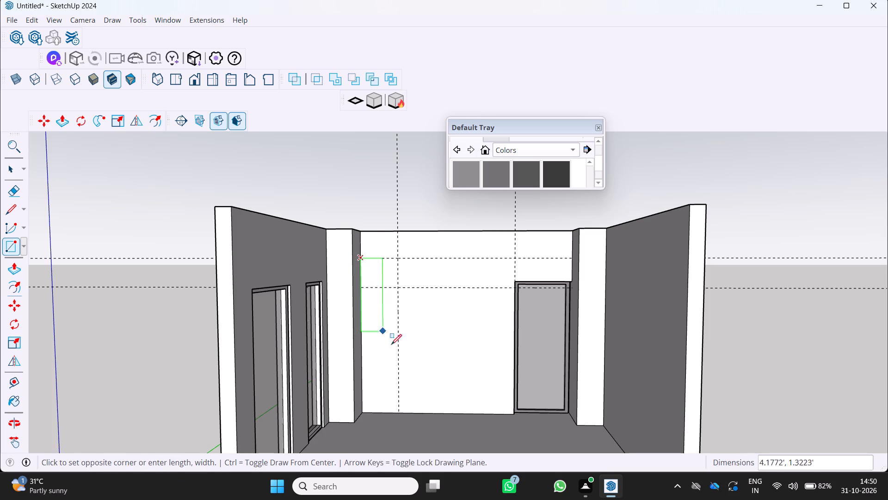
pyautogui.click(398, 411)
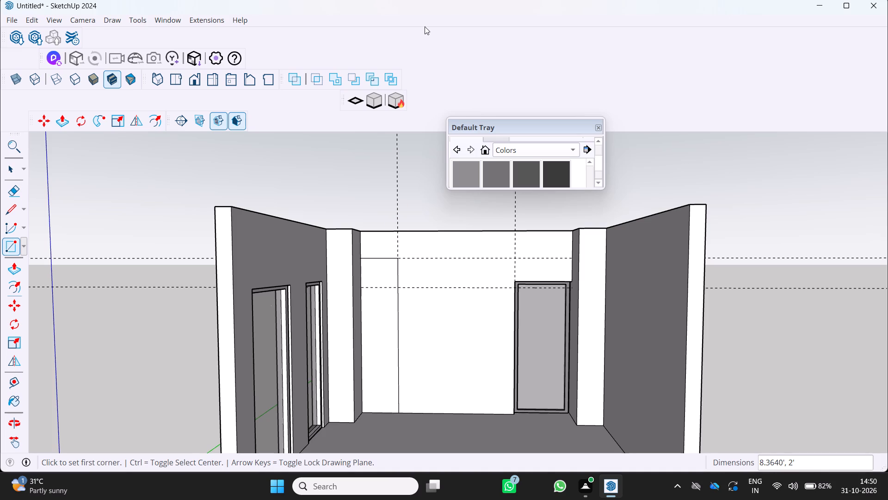
# Undo the redrawn rectangle and the vertical and upper horizontal guides that laid it out on the back wall.
pyautogui.hotkey('ctrl', 'z')
pyautogui.hotkey('ctrl', 'z')
pyautogui.hotkey('ctrl', 'z')
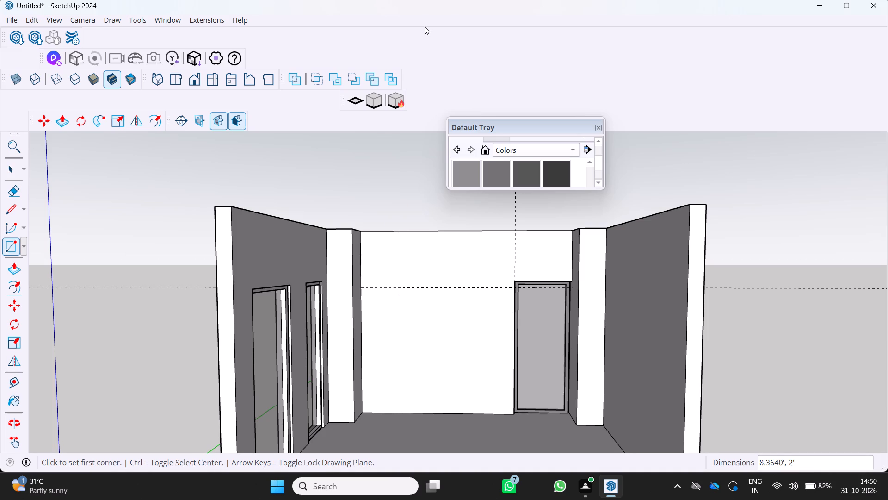
pyautogui.hotkey('ctrl', 'z')
pyautogui.hotkey('ctrl', 'z')
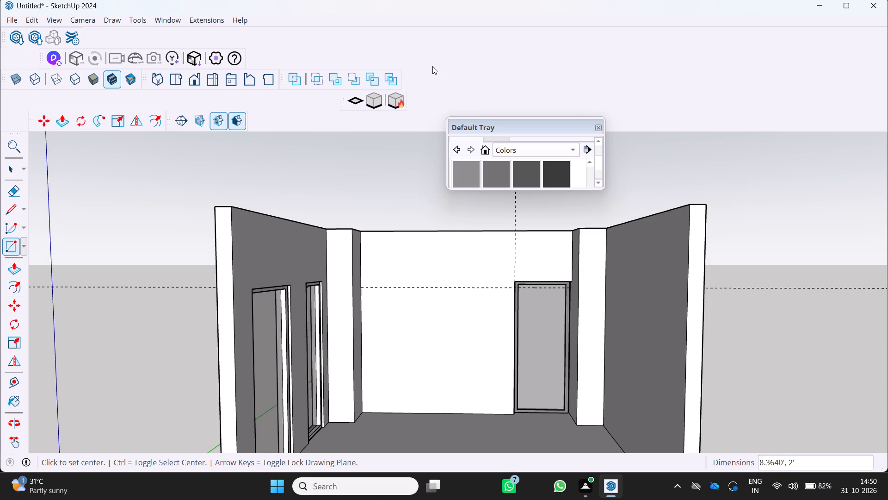
# Place a horizontal guide on the back wall about 1.09' below its top edge.
pyautogui.press('t')
pyautogui.click(382, 230)
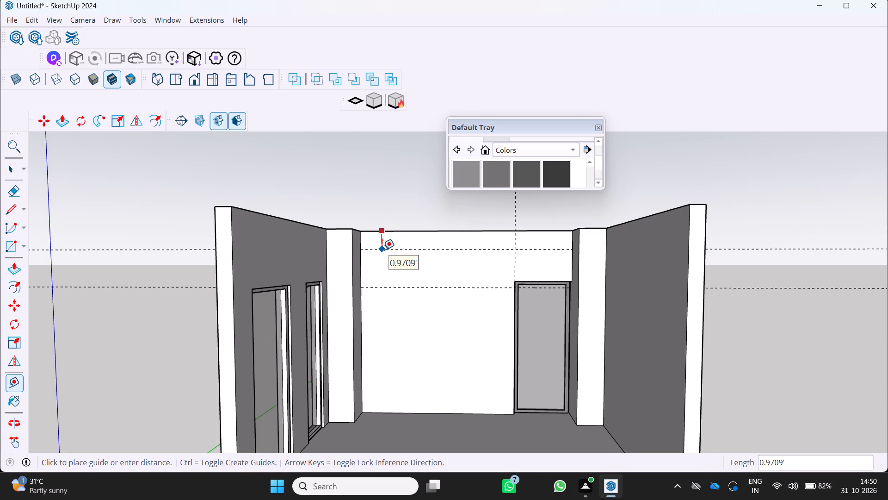
pyautogui.click(382, 252)
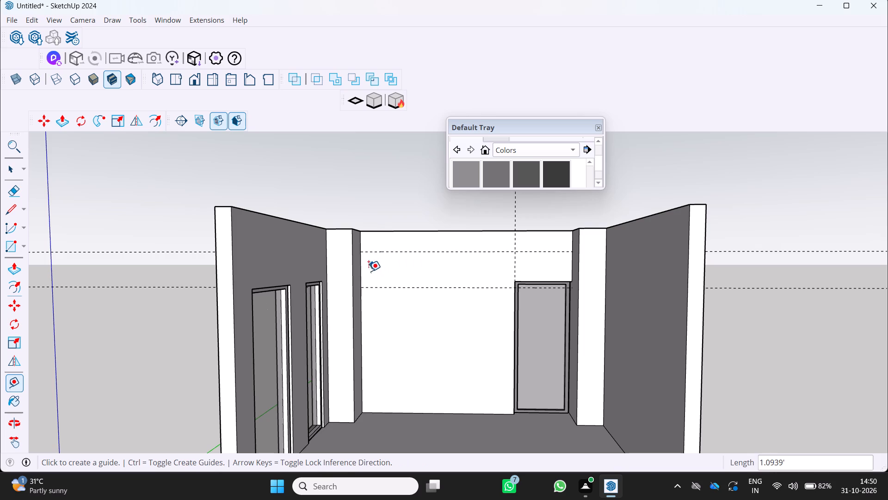
# Place a vertical guide on the back wall 2' from the wall's edge at the column beside the side openings.
pyautogui.click(360, 278)
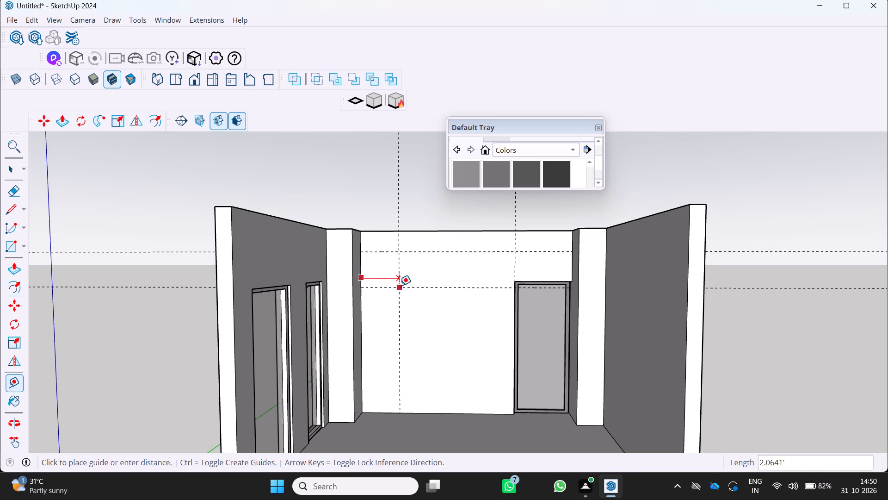
pyautogui.write("2'")
pyautogui.click(399, 283)
pyautogui.press('Return')
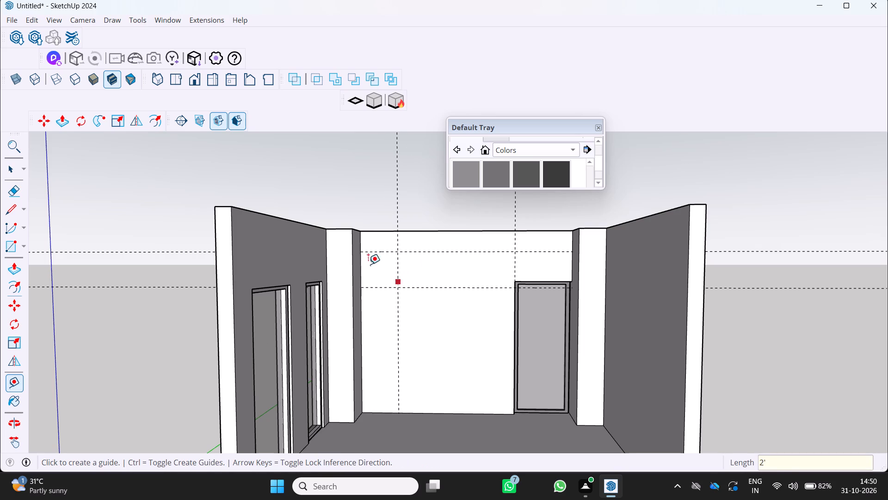
# Draw a rectangle on the back wall from the upper guide at the column edge to the floor, 2' wide and about 8.70' high.
pyautogui.press('r')
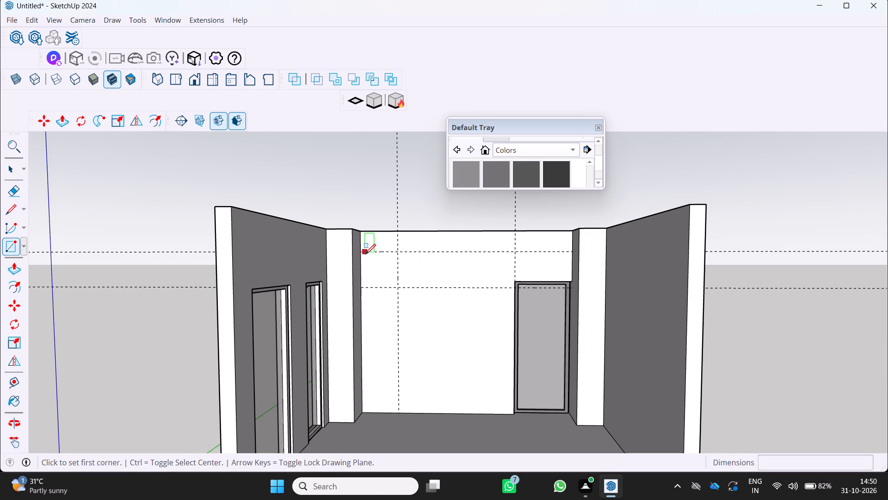
pyautogui.click(362, 254)
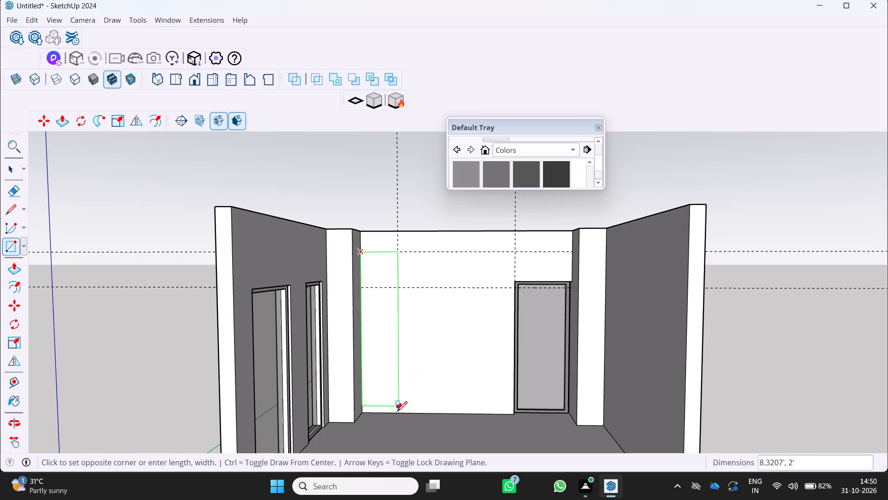
pyautogui.scroll(3, 399, 408)
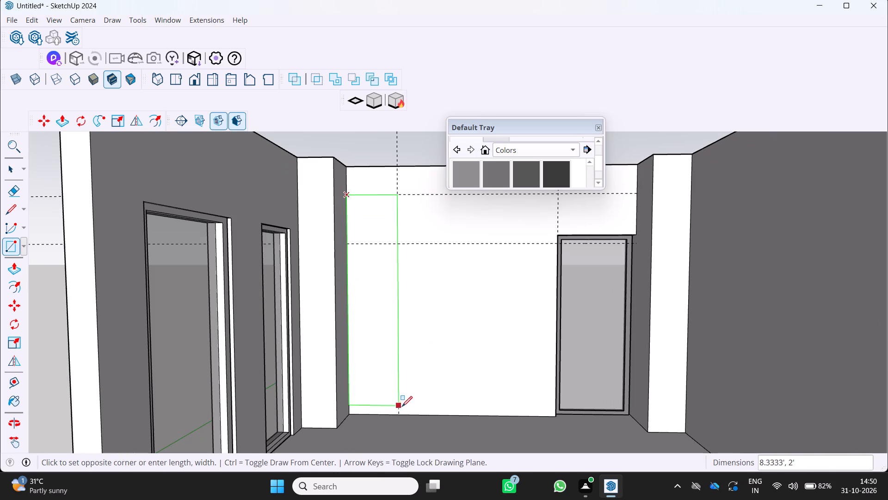
pyautogui.click(399, 412)
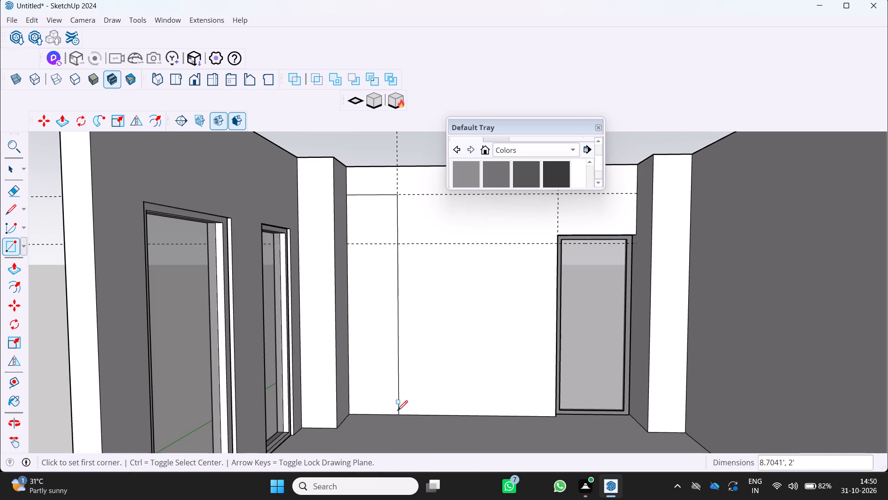
# Delete all guides in the model.
pyautogui.scroll(-4, 398, 407)
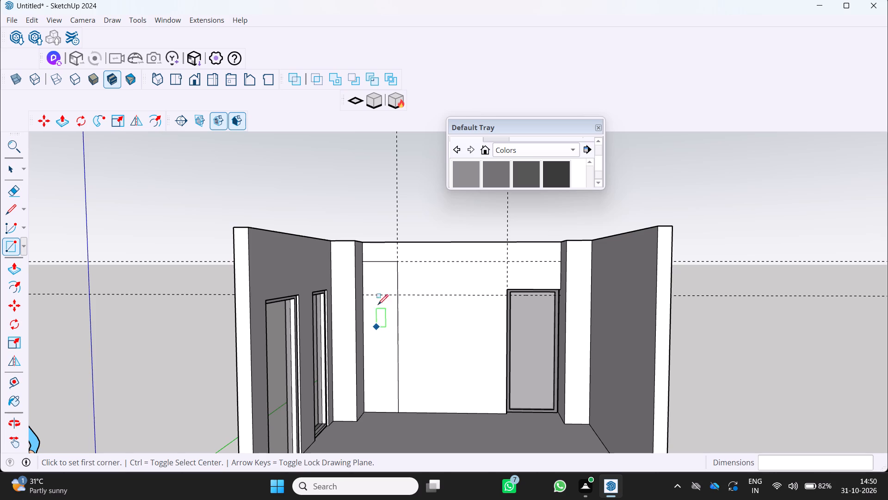
pyautogui.click(30, 20)
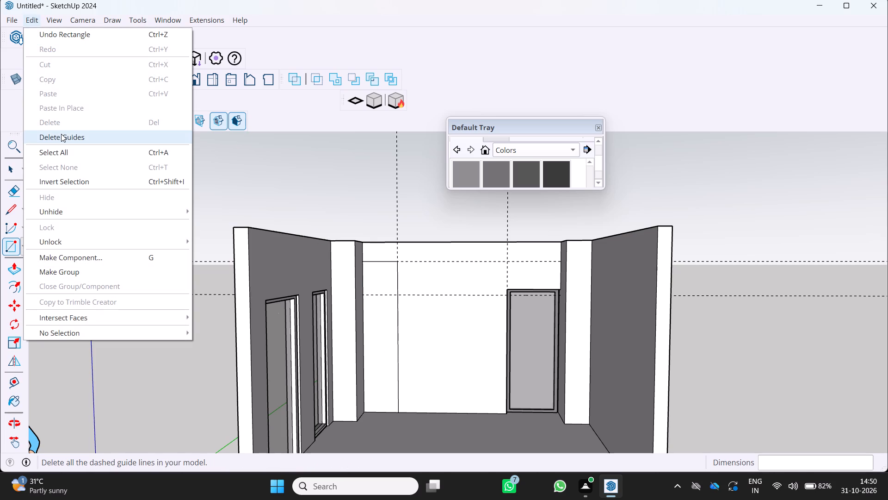
pyautogui.click(61, 134)
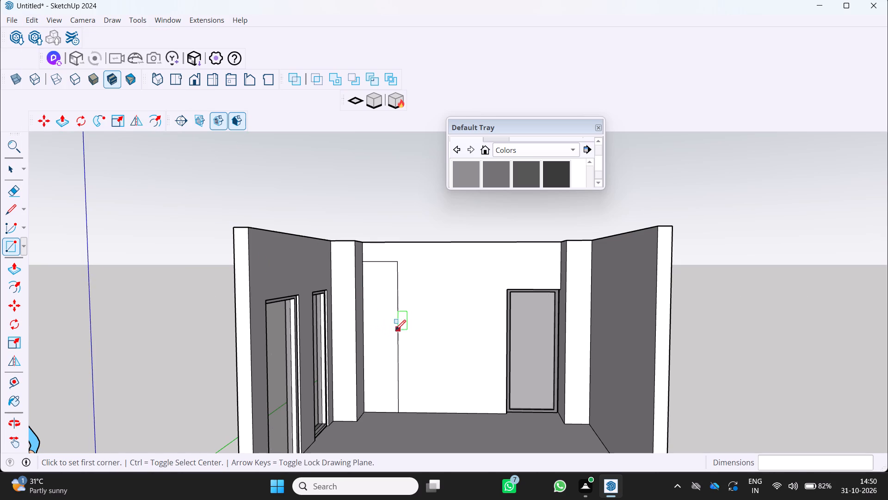
# Make a group from the 2'-wide rectangle on the back wall, including its face and bounding edges.
pyautogui.press('space')
pyautogui.doubleClick(388, 329)
pyautogui.rightClick(389, 326)
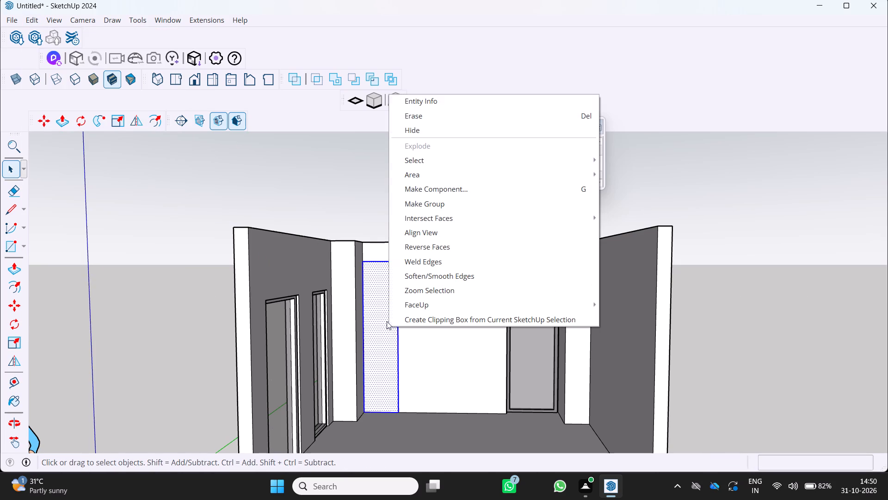
pyautogui.click(415, 201)
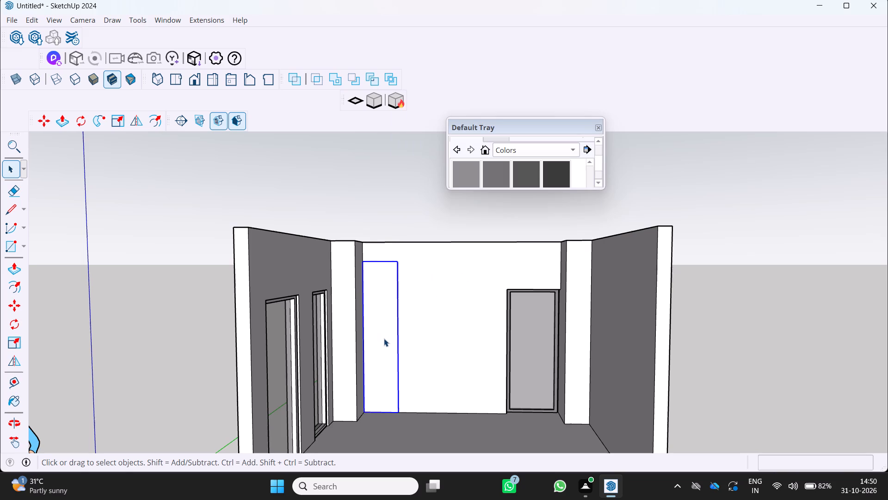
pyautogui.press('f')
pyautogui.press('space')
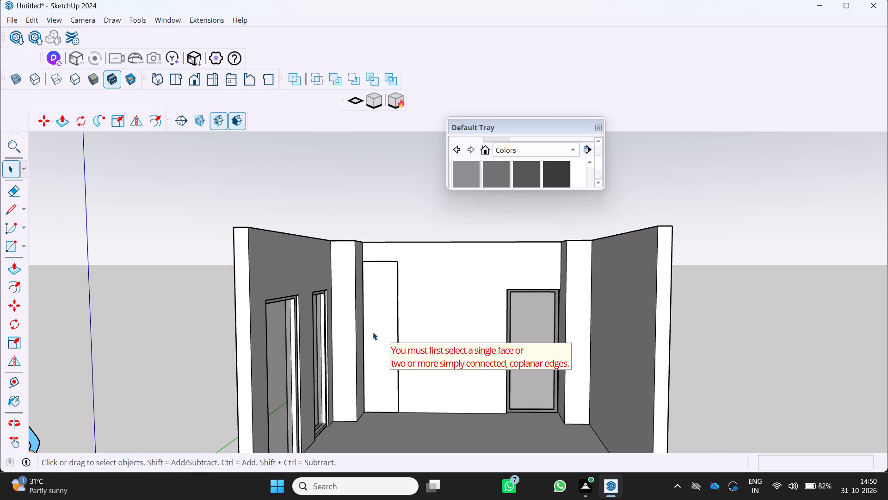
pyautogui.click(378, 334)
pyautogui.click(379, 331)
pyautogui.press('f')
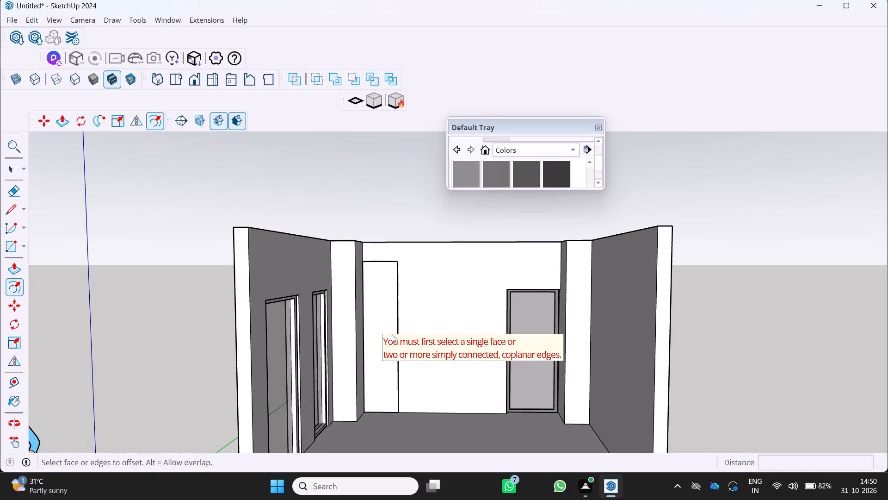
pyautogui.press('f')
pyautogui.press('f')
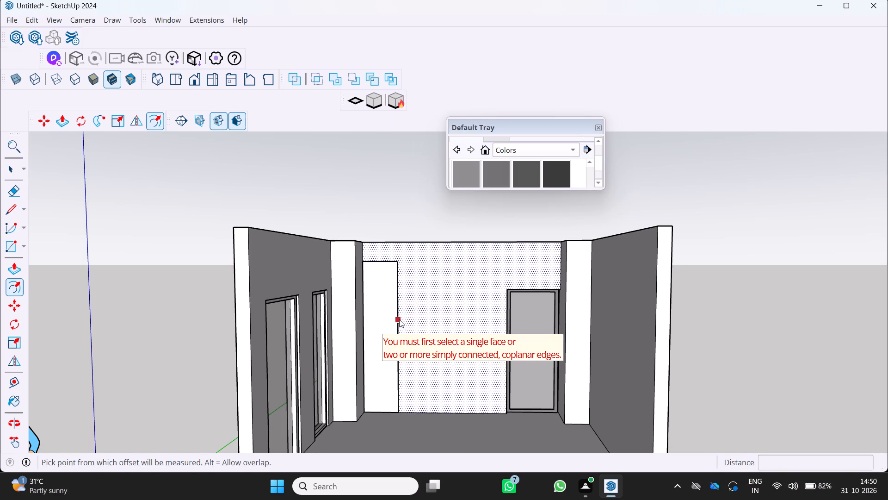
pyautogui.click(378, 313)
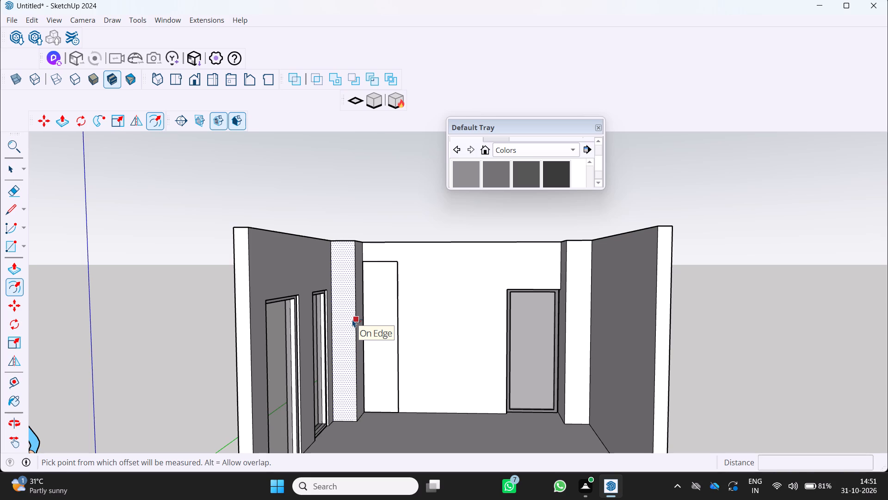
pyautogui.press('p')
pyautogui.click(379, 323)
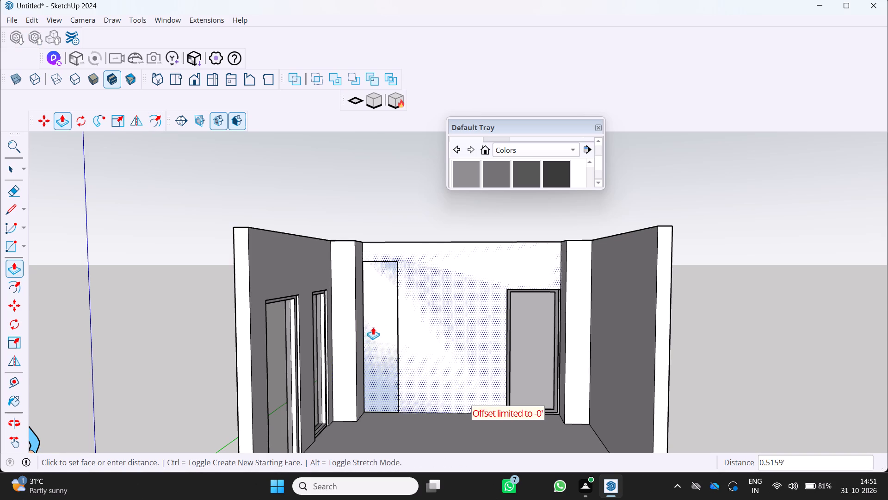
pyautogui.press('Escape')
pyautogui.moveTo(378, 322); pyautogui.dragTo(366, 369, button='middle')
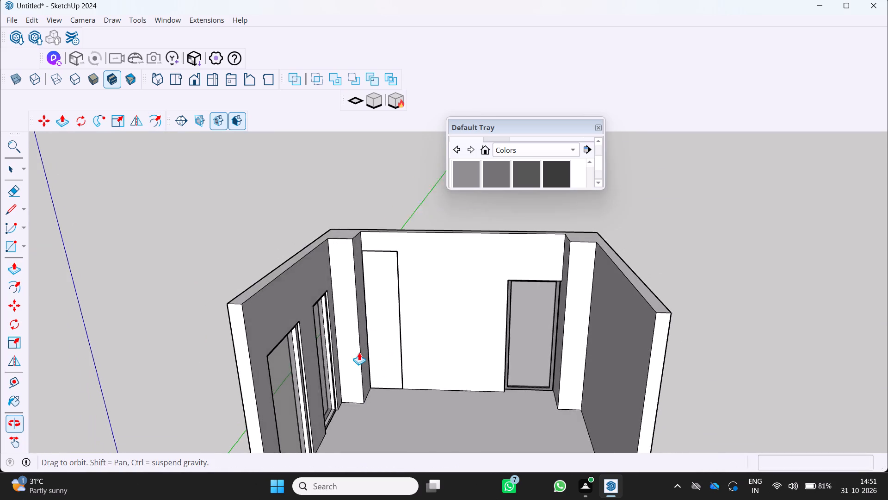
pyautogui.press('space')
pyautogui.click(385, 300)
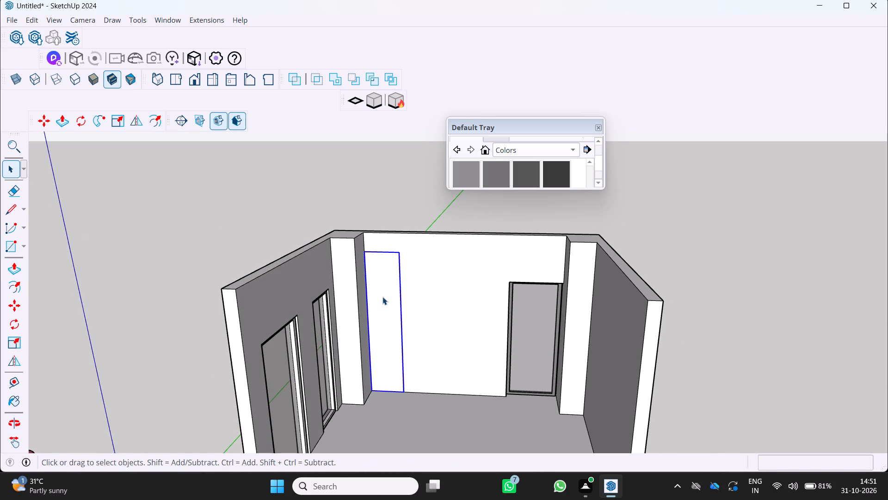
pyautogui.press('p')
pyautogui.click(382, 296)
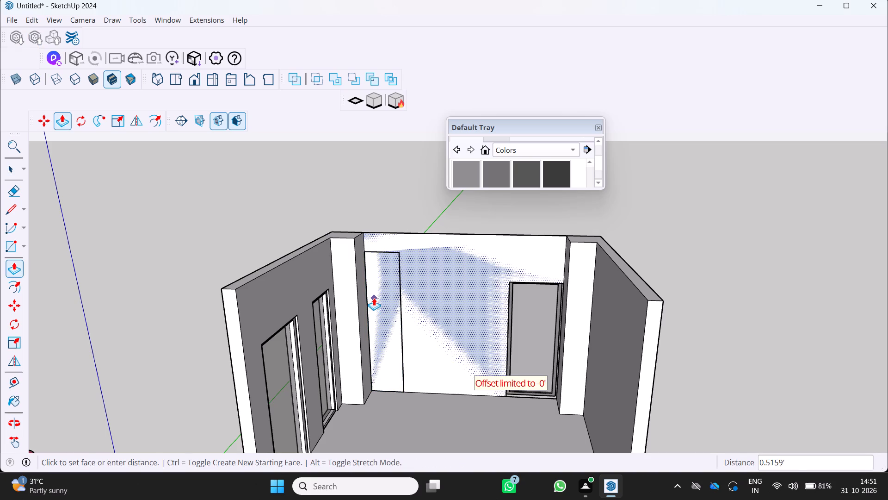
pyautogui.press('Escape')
# Open the rectangle group for editing and push/pull its face about 2.84' out from the back wall into the room.
pyautogui.scroll(1, 382, 284)
pyautogui.moveTo(382, 284); pyautogui.dragTo(369, 321, button='middle')
pyautogui.scroll(3, 392, 207)
pyautogui.scroll(2, 357, 244)
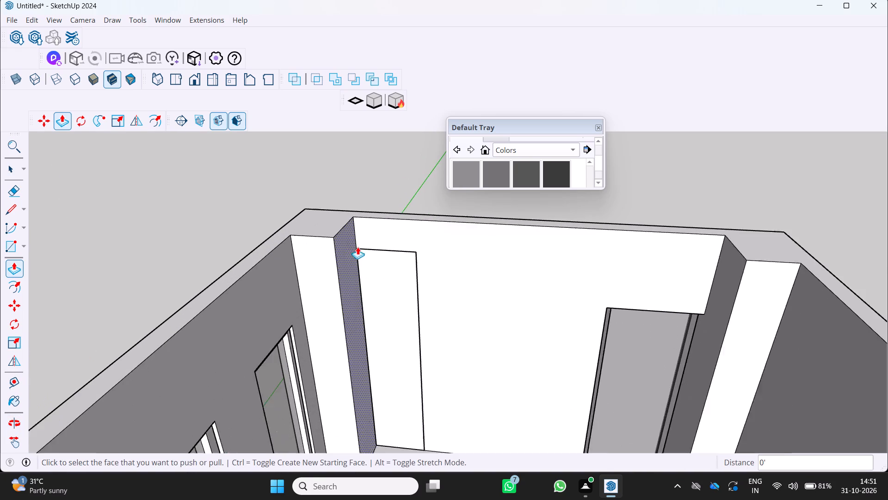
pyautogui.scroll(1, 358, 247)
pyautogui.press('space')
pyautogui.click(384, 270)
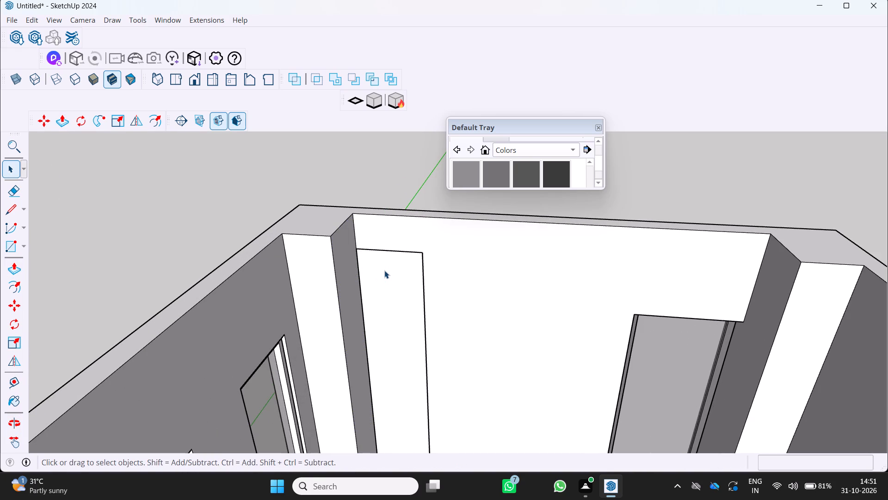
pyautogui.tripleClick(384, 270)
pyautogui.click(386, 269)
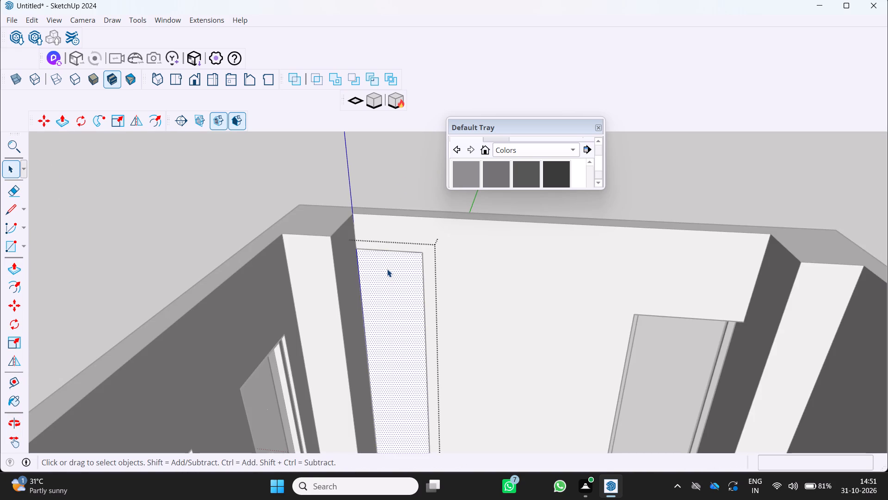
pyautogui.press('p')
pyautogui.click(386, 269)
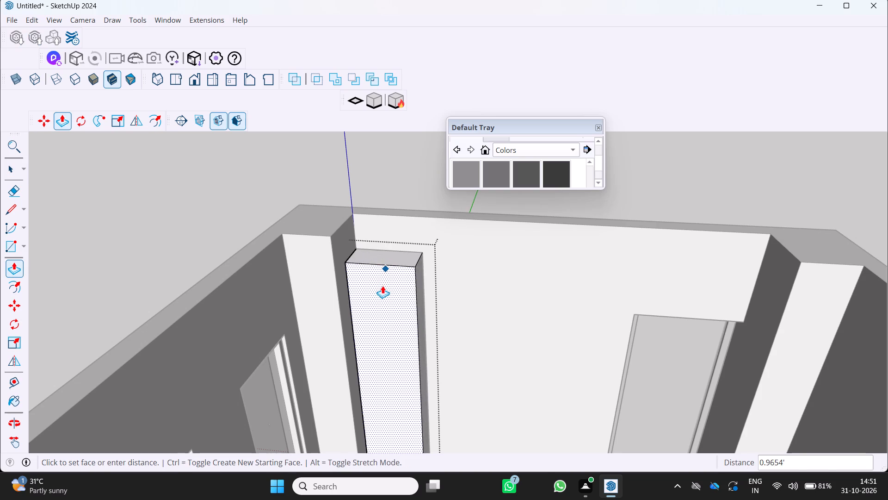
pyautogui.scroll(-8, 382, 286)
pyautogui.moveTo(382, 288); pyautogui.dragTo(396, 240, button='middle')
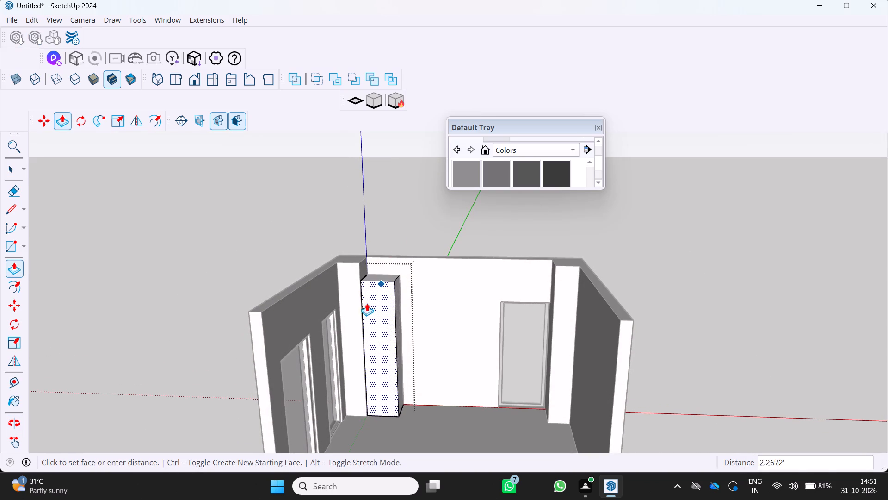
pyautogui.click(371, 297)
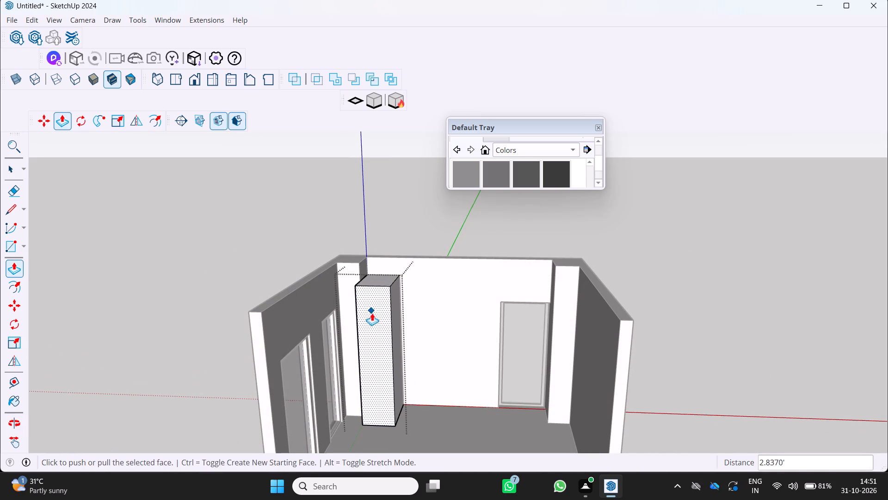
# Examine the extruded block and its fit against the column from the front, the side and above.
pyautogui.moveTo(376, 313); pyautogui.dragTo(476, 283, button='middle')
pyautogui.scroll(2, 395, 316)
pyautogui.moveTo(379, 319); pyautogui.dragTo(321, 324, button='middle')
pyautogui.scroll(4, 351, 315)
pyautogui.moveTo(368, 306); pyautogui.dragTo(387, 311, button='middle')
pyautogui.scroll(6, 387, 312)
pyautogui.scroll(-9, 421, 292)
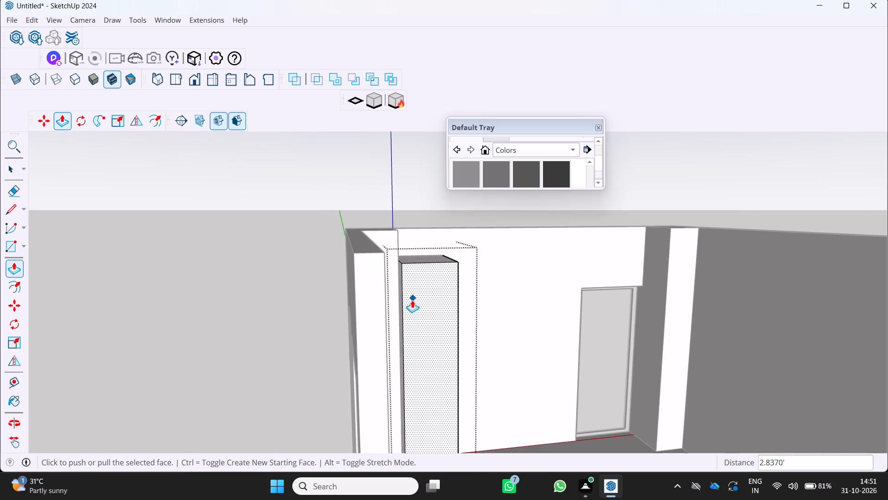
pyautogui.moveTo(408, 300); pyautogui.dragTo(320, 374, button='middle')
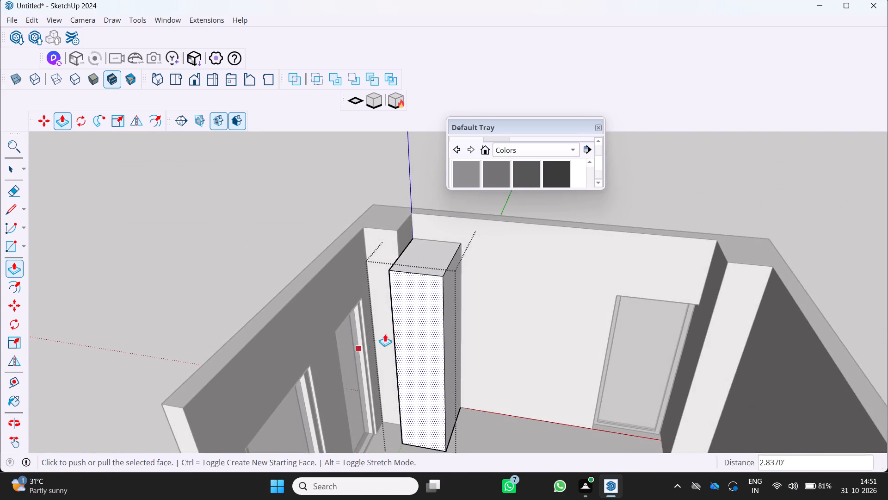
pyautogui.scroll(2, 397, 328)
pyautogui.moveTo(405, 325); pyautogui.dragTo(466, 284, button='middle')
pyautogui.middleClick(466, 283)
pyautogui.scroll(-2, 398, 333)
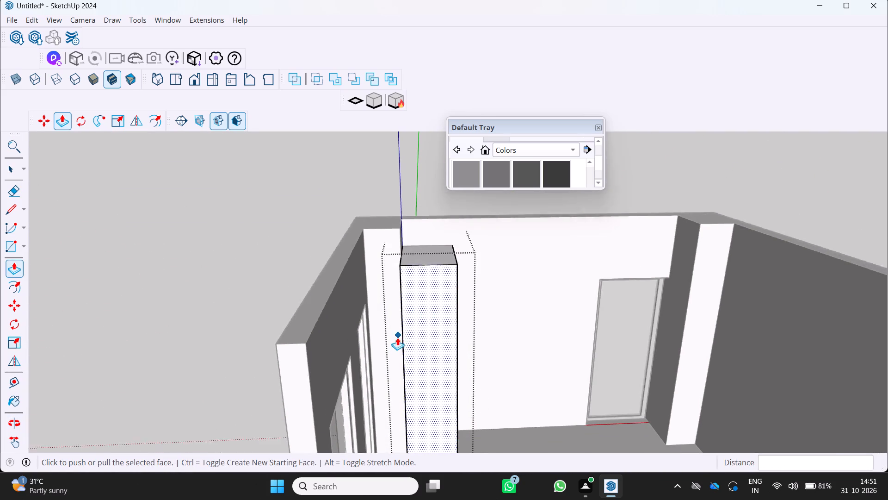
pyautogui.scroll(-6, 397, 337)
pyautogui.moveTo(411, 370); pyautogui.dragTo(392, 325, button='middle')
pyautogui.middleClick(392, 325)
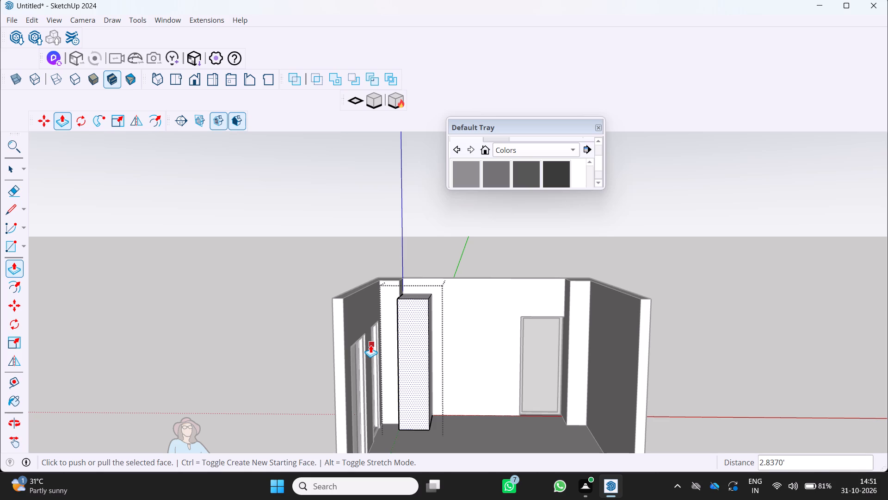
# Draw two 2' horizontal lines across the block's front face, one just above the floor and one a short way above it.
pyautogui.press('l')
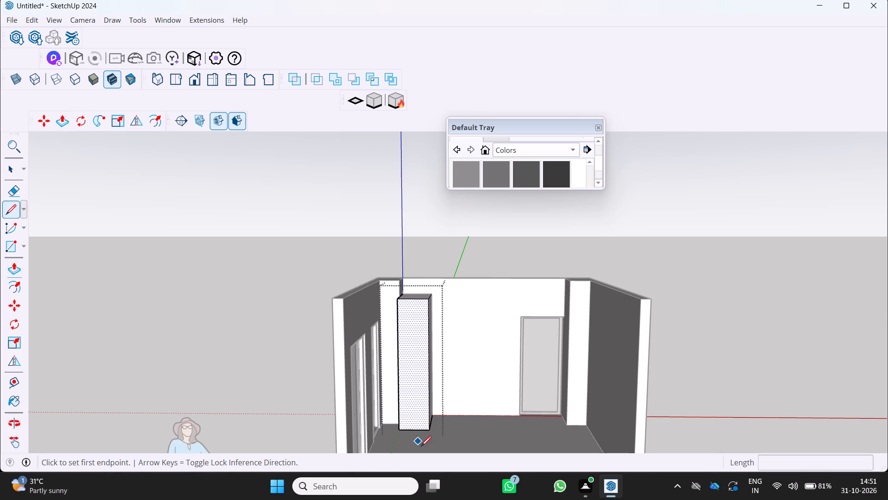
pyautogui.moveTo(413, 430); pyautogui.dragTo(419, 408, button='middle')
pyautogui.scroll(2, 405, 428)
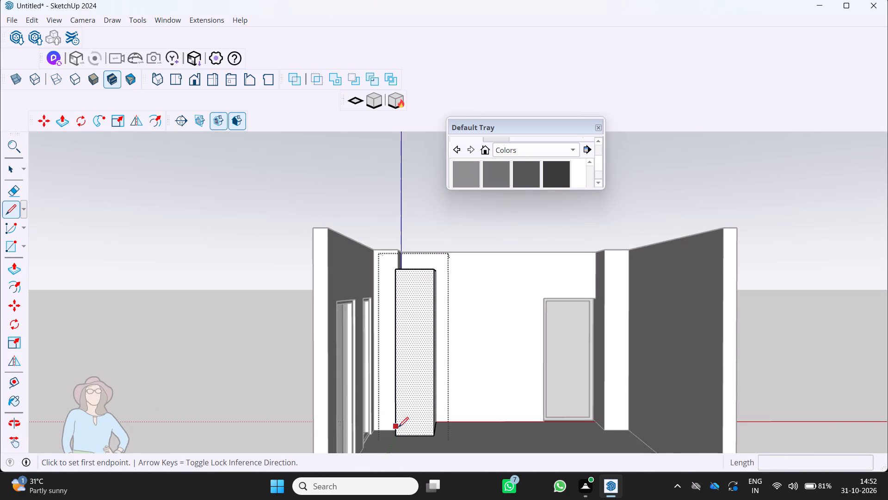
pyautogui.click(396, 423)
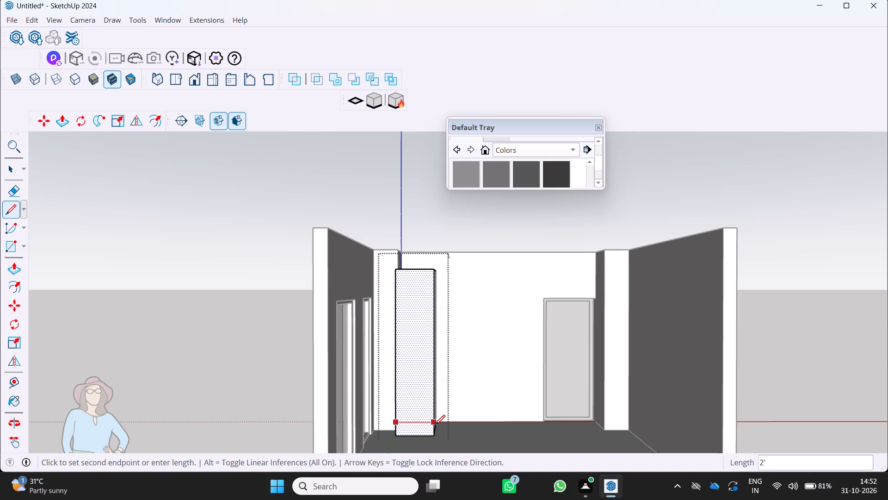
pyautogui.click(433, 423)
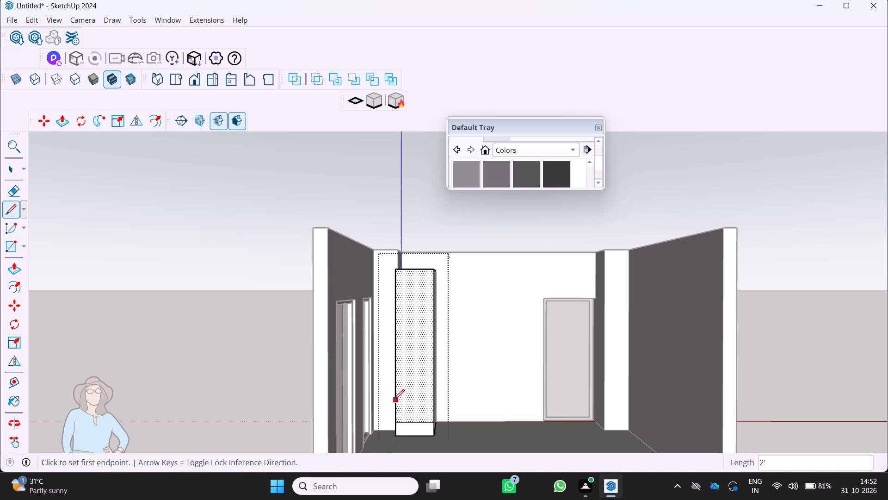
pyautogui.click(396, 391)
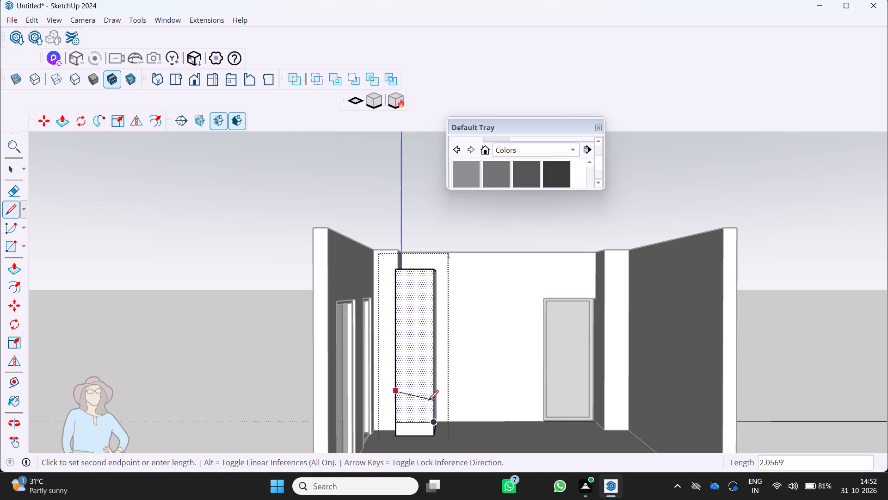
pyautogui.click(435, 393)
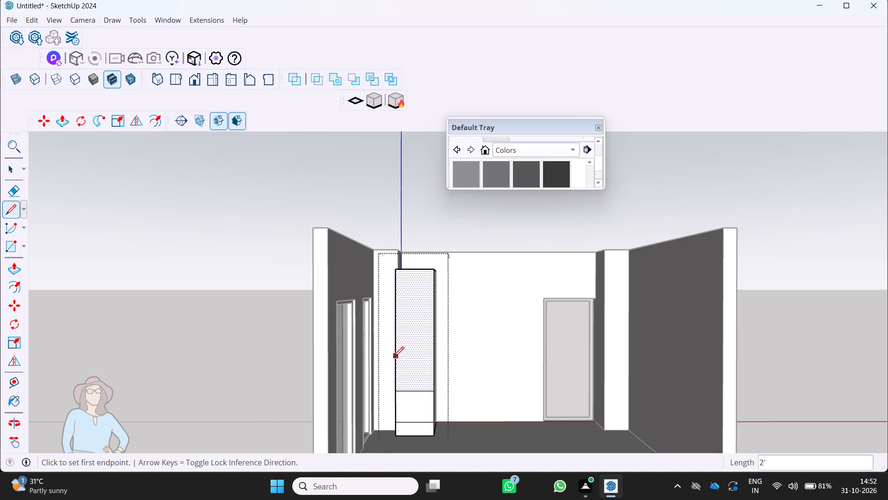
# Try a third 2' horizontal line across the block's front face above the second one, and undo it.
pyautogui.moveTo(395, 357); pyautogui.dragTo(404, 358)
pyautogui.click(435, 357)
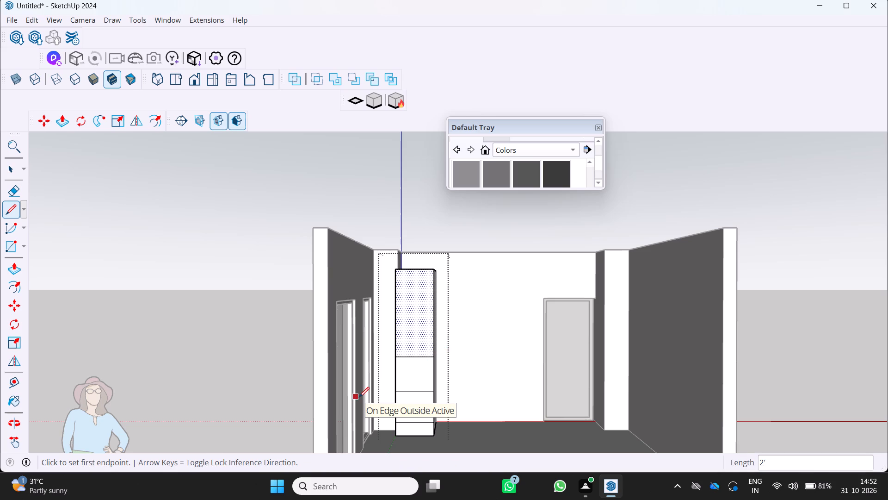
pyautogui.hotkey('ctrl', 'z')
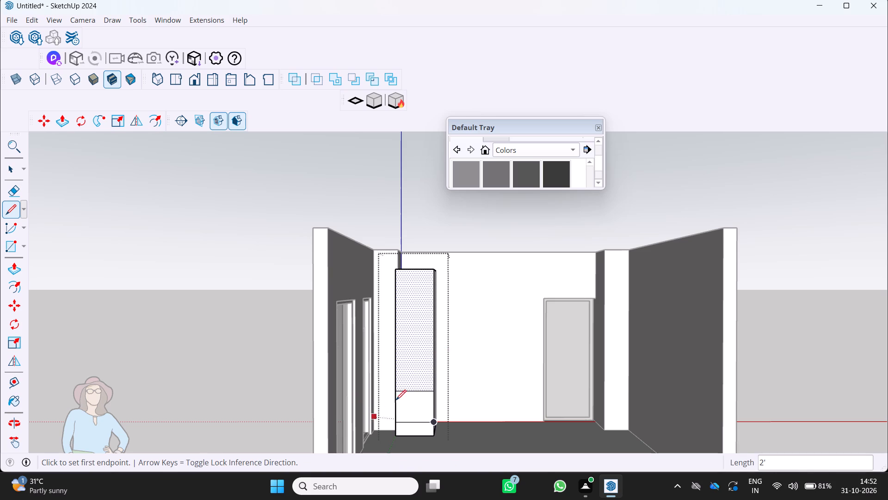
# Draw a third 2' horizontal line across the block's front face, slightly above its mid-height.
pyautogui.moveTo(395, 345); pyautogui.dragTo(400, 345)
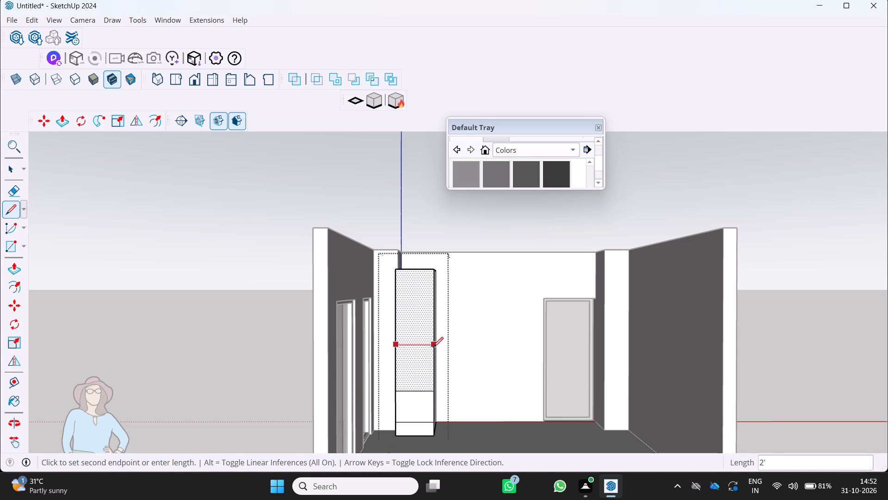
pyautogui.click(433, 347)
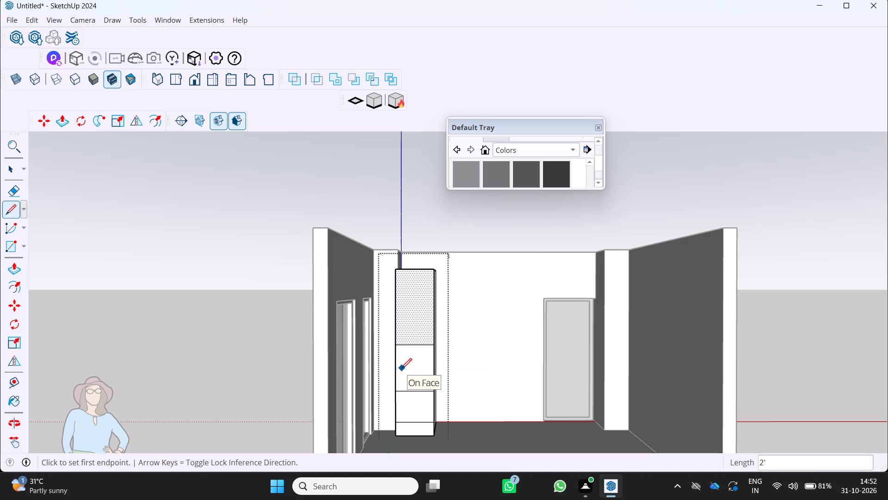
# Offset the outline of the block's uppermost front face inward by about 0.1'.
pyautogui.press('f')
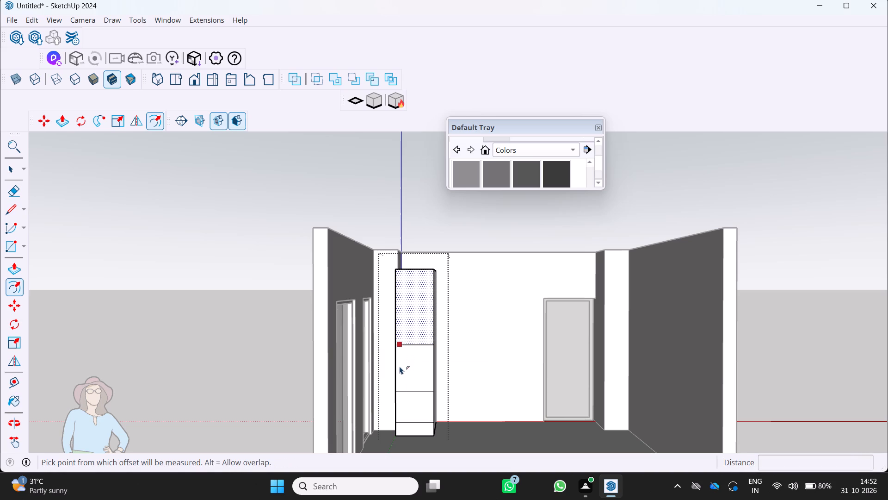
pyautogui.click(400, 319)
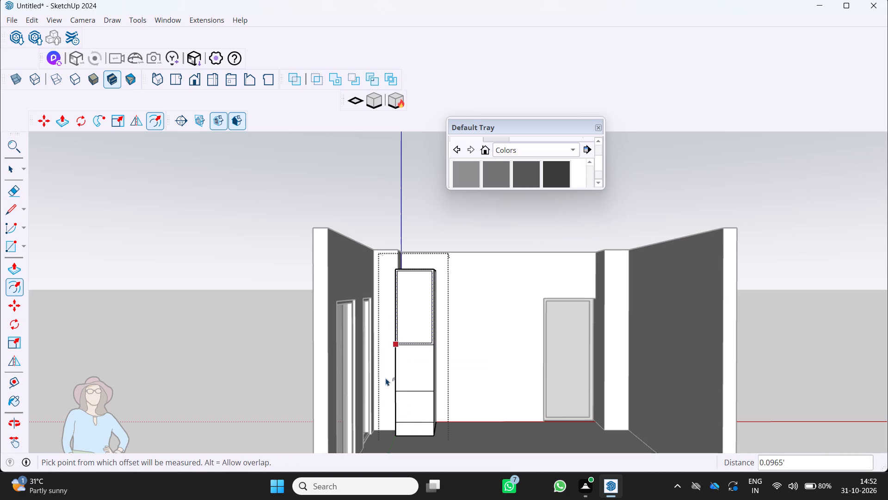
pyautogui.press('space')
pyautogui.press('space')
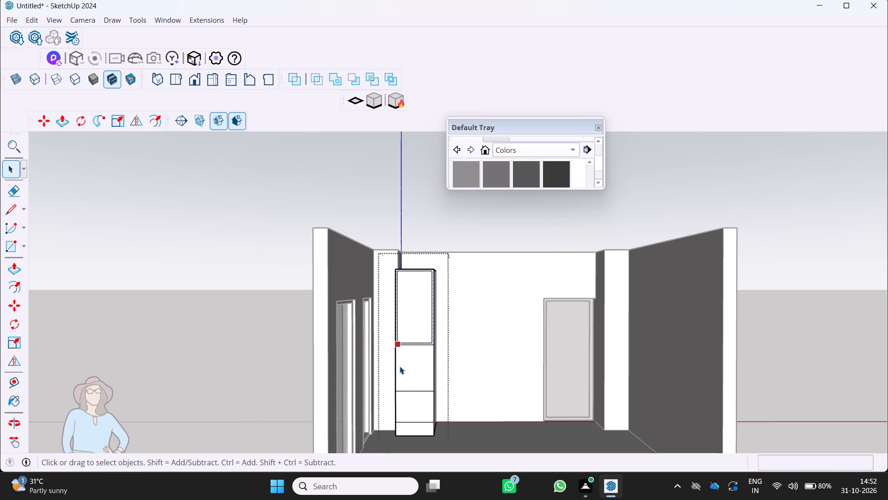
# Offset the outline of the cabinet's second front face from the top slightly inward.
pyautogui.click(401, 367)
pyautogui.press('f')
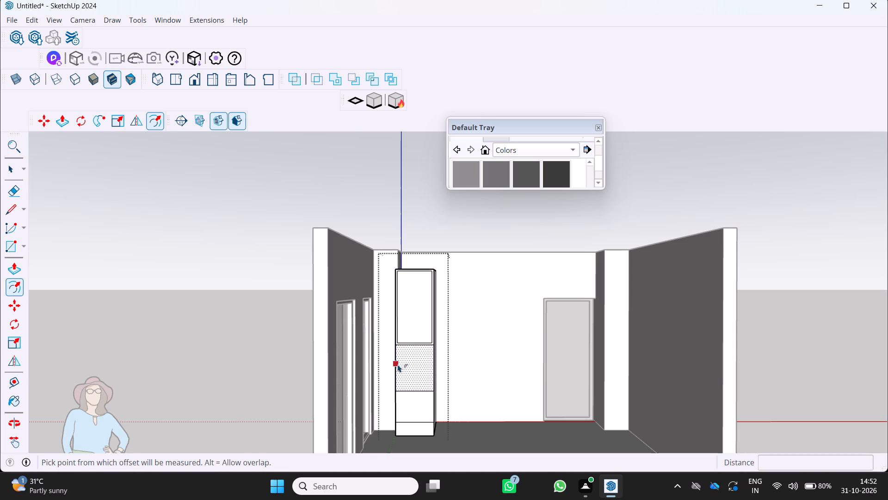
pyautogui.click(396, 365)
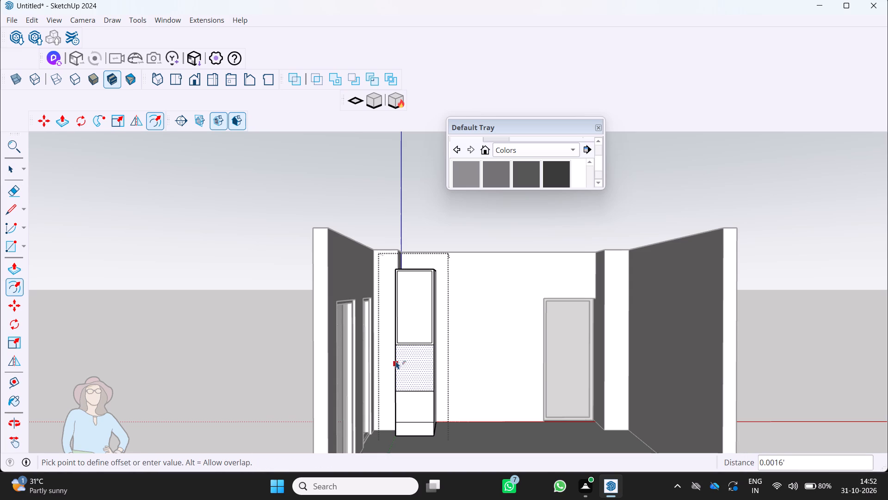
pyautogui.scroll(1, 399, 364)
pyautogui.moveTo(399, 365); pyautogui.dragTo(400, 351, button='middle')
pyautogui.scroll(1, 400, 361)
pyautogui.scroll(-4, 399, 350)
pyautogui.scroll(6, 400, 410)
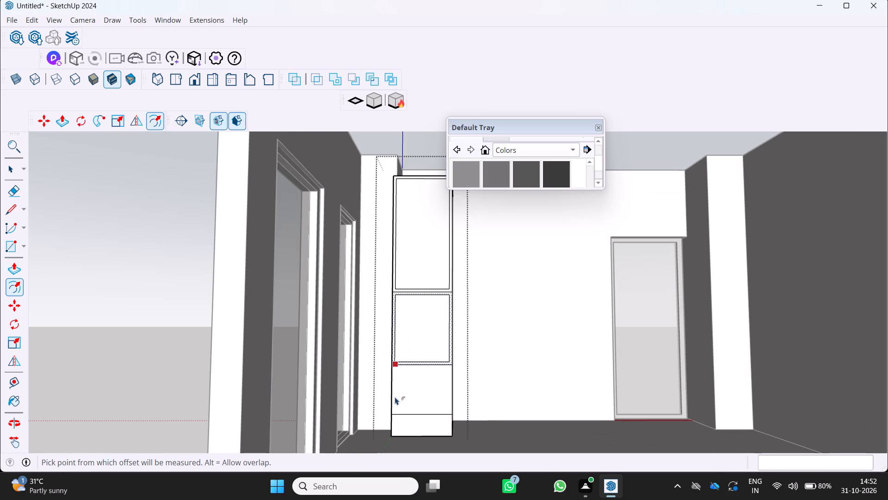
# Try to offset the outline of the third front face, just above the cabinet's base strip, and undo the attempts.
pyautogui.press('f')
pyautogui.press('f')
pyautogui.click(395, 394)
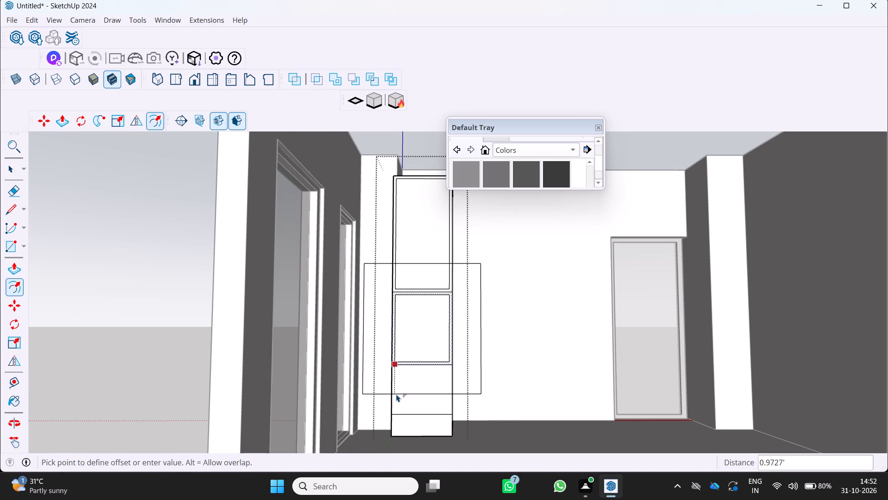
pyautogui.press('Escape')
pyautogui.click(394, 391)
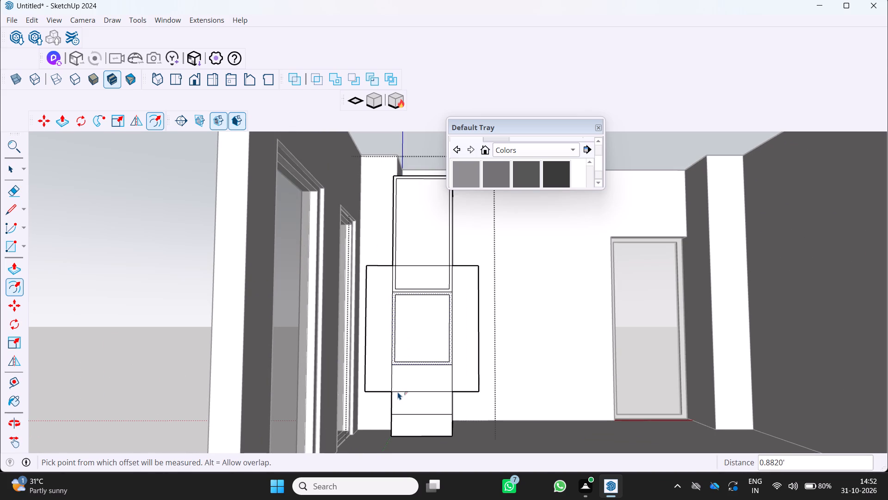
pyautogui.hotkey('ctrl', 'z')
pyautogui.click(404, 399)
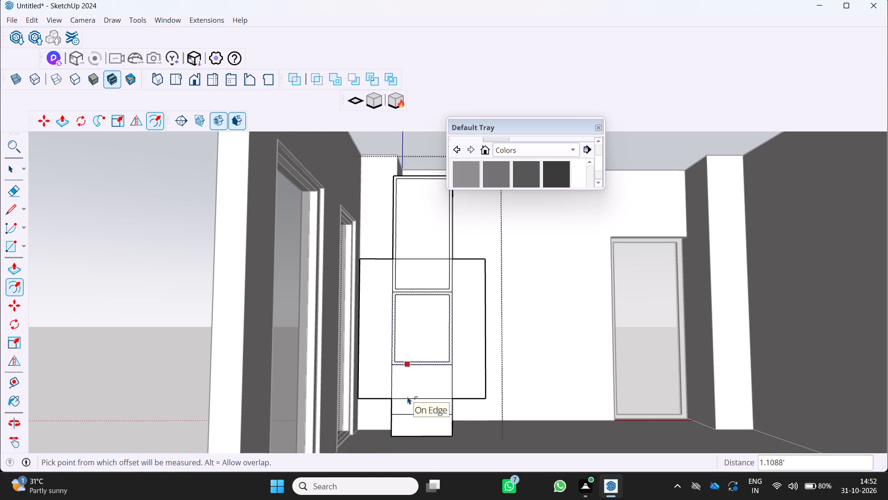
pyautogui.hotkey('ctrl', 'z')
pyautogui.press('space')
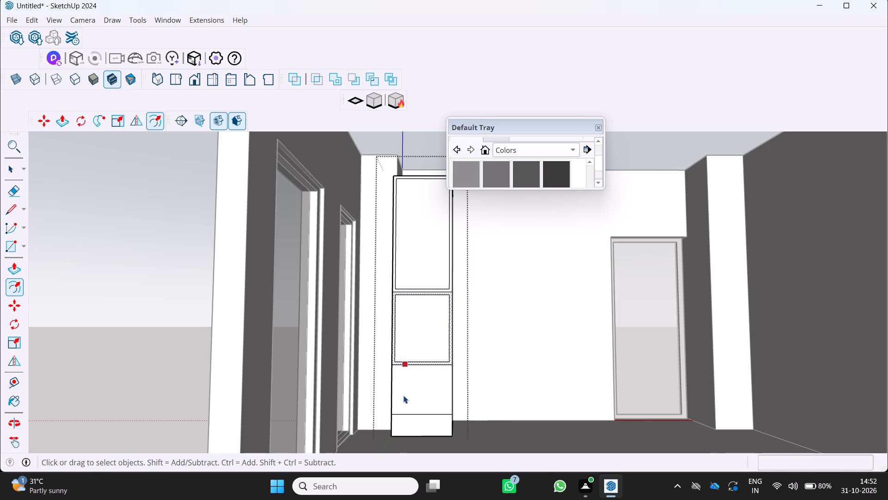
# Offset the outline of the third front face, just above the cabinet's base strip, slightly inward.
pyautogui.scroll(-5, 400, 388)
pyautogui.press('space')
pyautogui.click(463, 426)
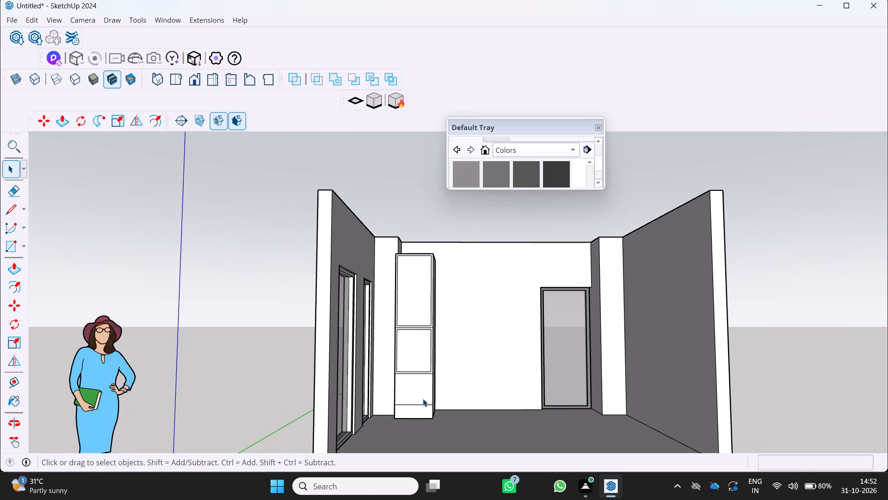
pyautogui.doubleClick(421, 393)
pyautogui.click(420, 391)
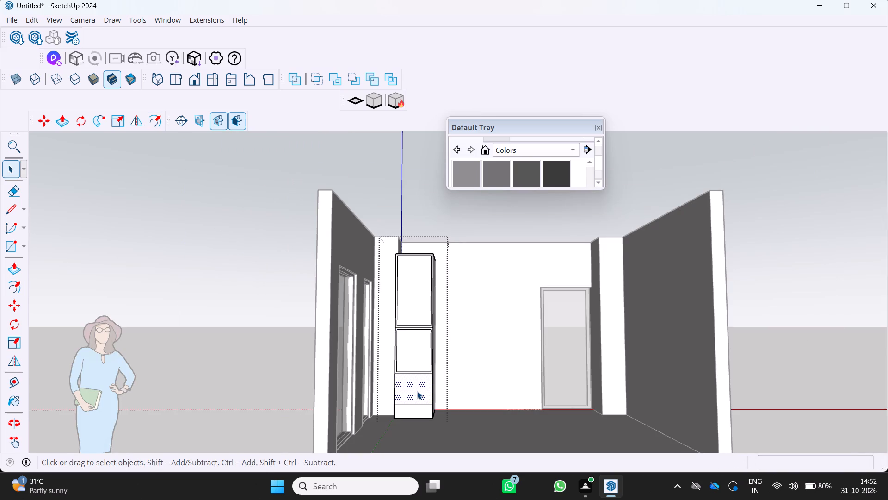
pyautogui.press('f')
pyautogui.scroll(2, 405, 391)
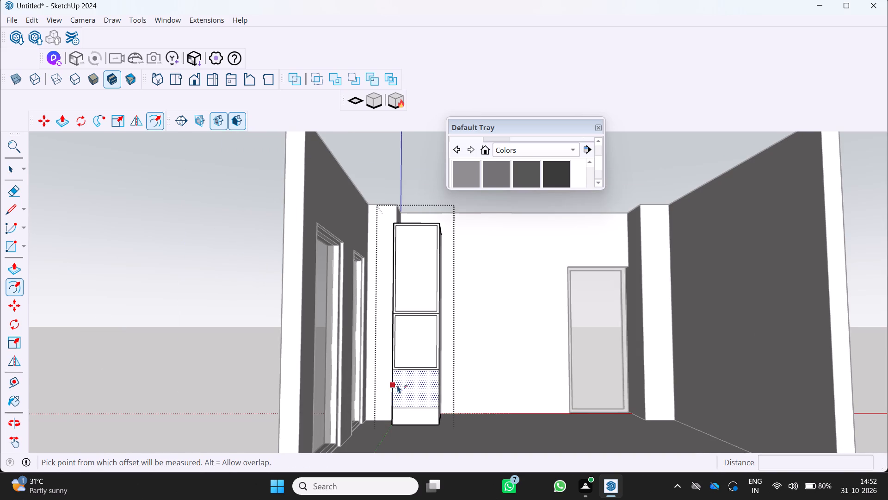
pyautogui.moveTo(392, 381); pyautogui.dragTo(394, 375)
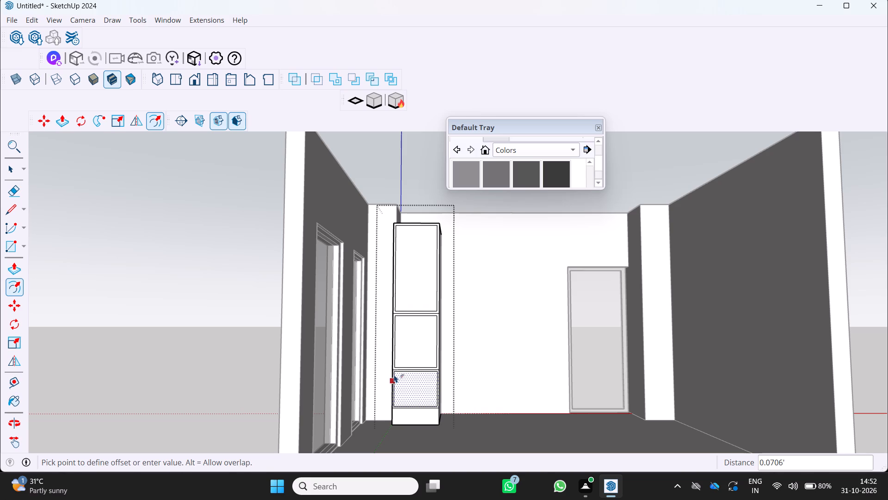
pyautogui.moveTo(394, 375); pyautogui.dragTo(395, 375)
pyautogui.scroll(-2, 394, 379)
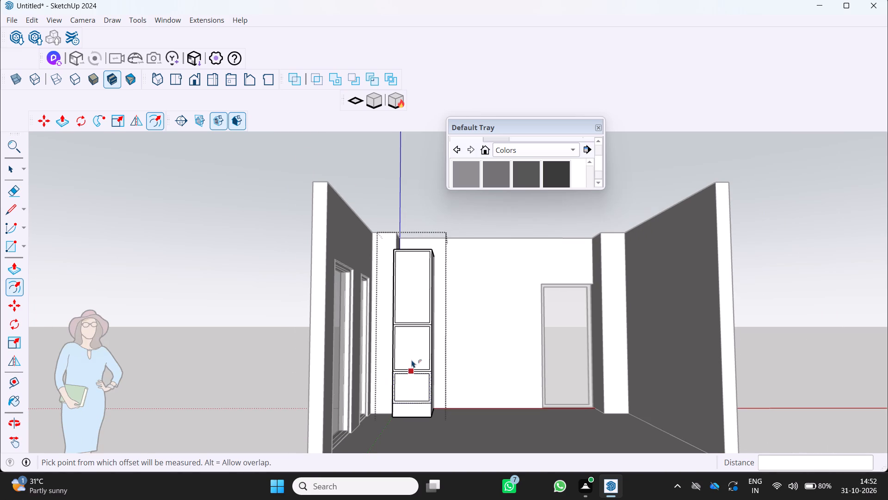
# Erase the two horizontal dividing lines between the three offset front panels so their borders form one frame face.
pyautogui.press('e')
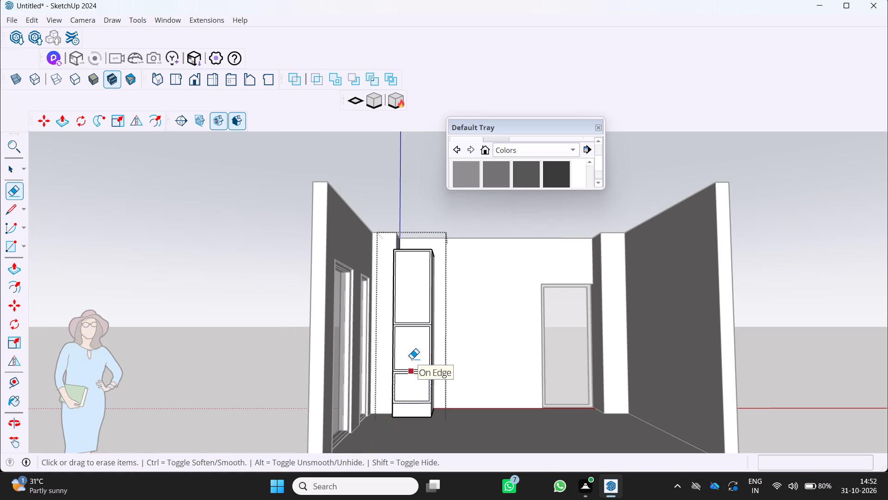
pyautogui.scroll(1, 439, 282)
pyautogui.scroll(5, 409, 317)
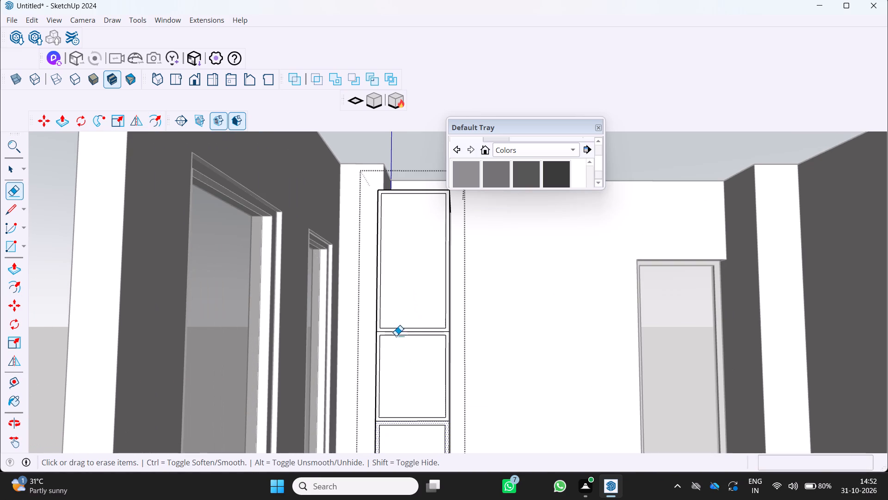
pyautogui.click(398, 333)
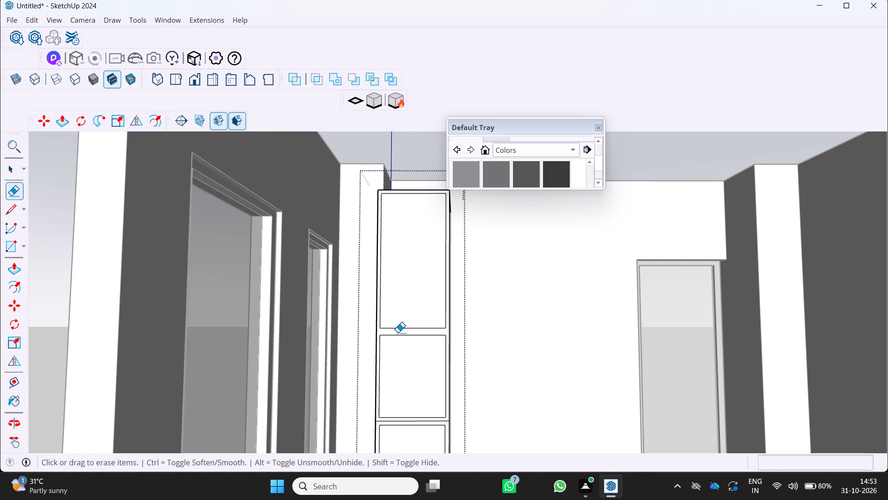
pyautogui.scroll(-7, 398, 334)
pyautogui.scroll(6, 375, 400)
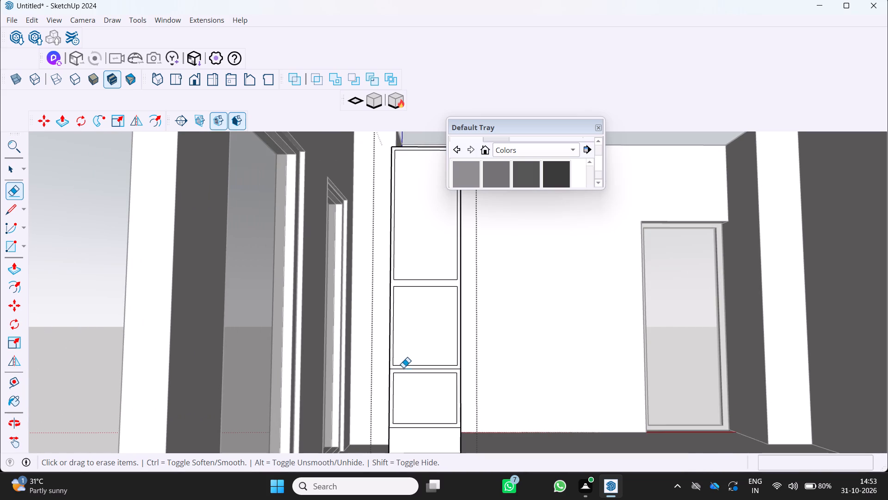
pyautogui.click(405, 369)
pyautogui.scroll(-9, 403, 368)
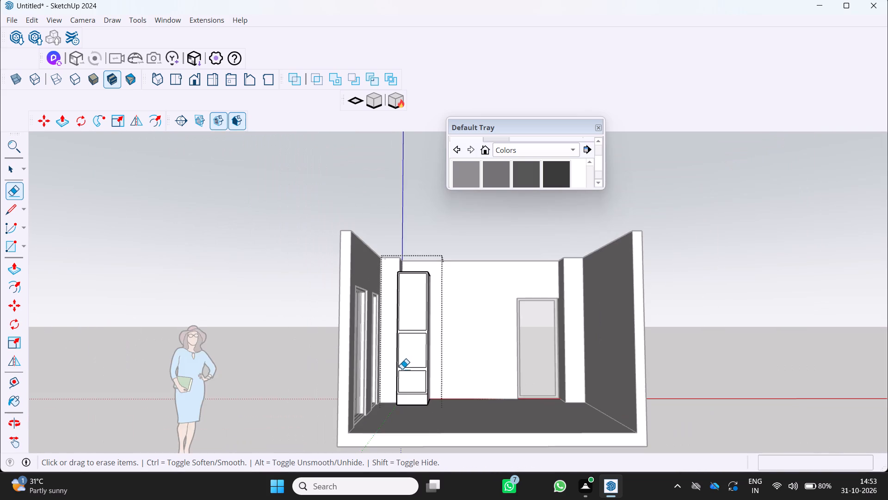
pyautogui.scroll(-5, 424, 335)
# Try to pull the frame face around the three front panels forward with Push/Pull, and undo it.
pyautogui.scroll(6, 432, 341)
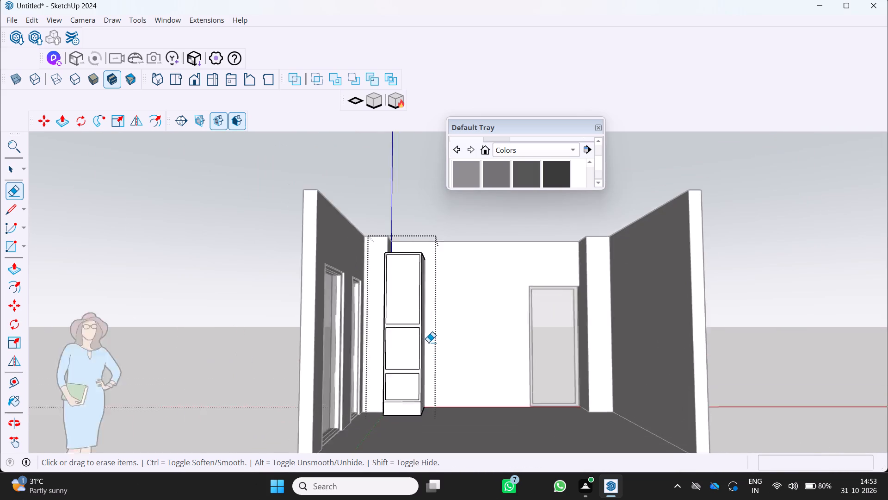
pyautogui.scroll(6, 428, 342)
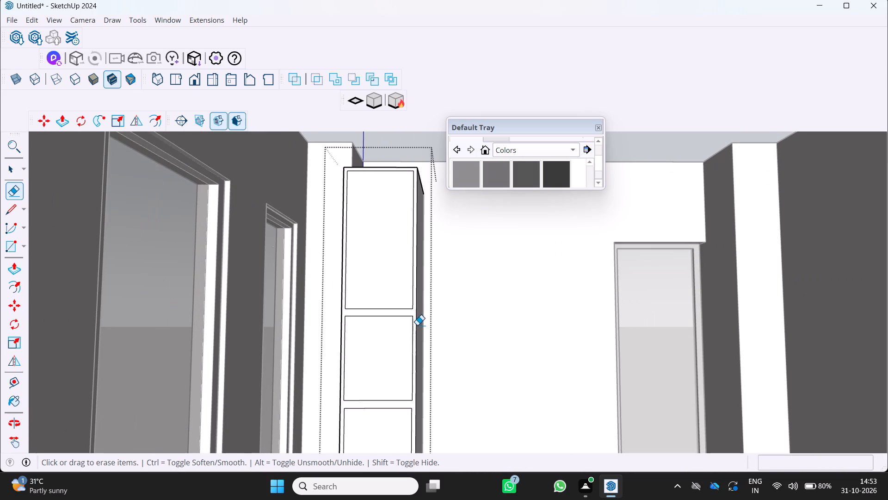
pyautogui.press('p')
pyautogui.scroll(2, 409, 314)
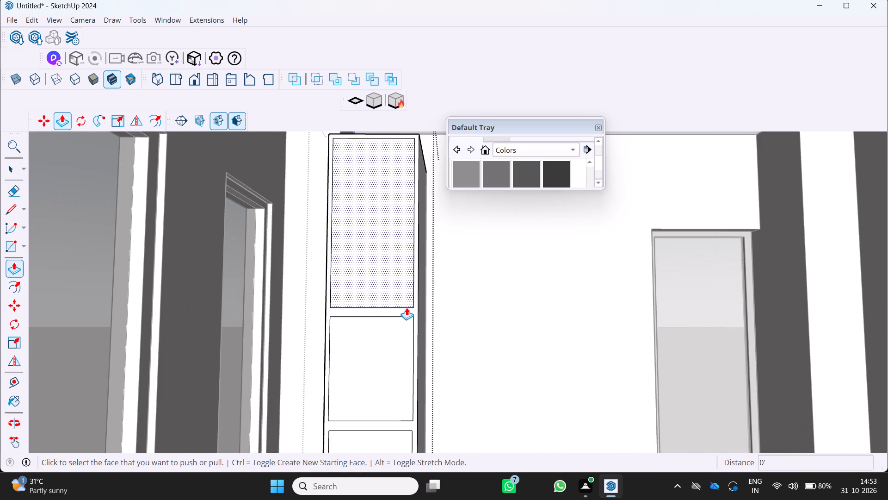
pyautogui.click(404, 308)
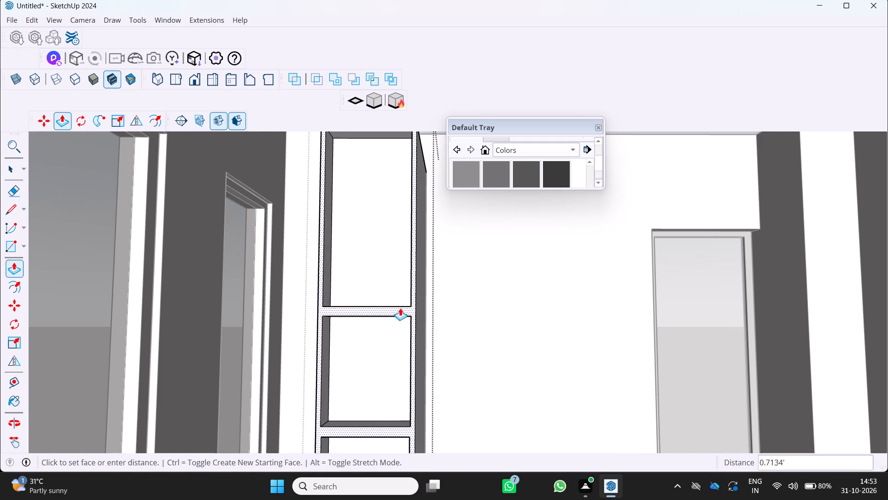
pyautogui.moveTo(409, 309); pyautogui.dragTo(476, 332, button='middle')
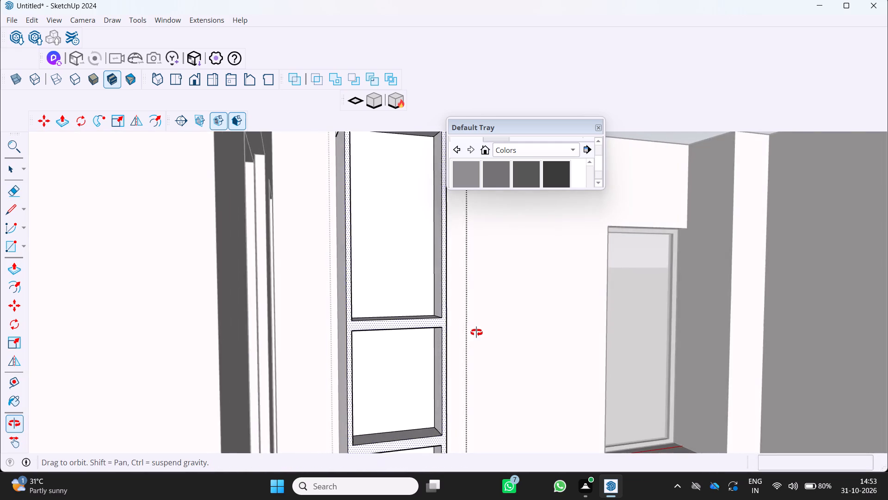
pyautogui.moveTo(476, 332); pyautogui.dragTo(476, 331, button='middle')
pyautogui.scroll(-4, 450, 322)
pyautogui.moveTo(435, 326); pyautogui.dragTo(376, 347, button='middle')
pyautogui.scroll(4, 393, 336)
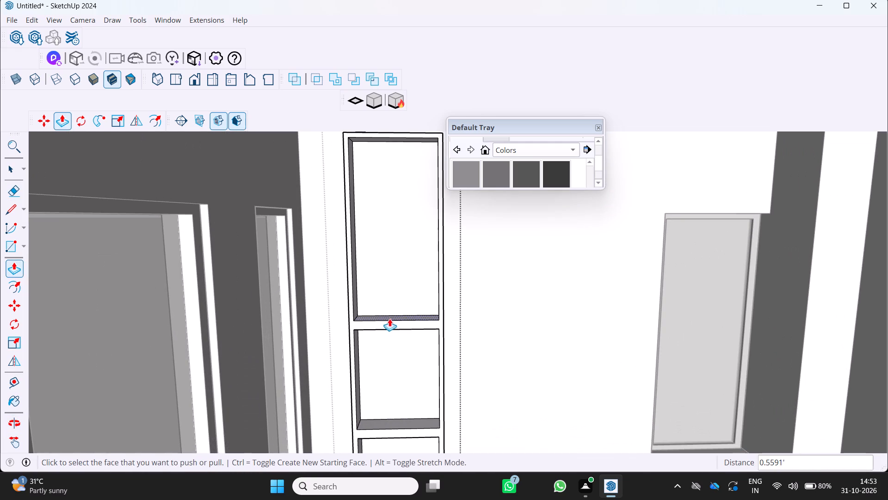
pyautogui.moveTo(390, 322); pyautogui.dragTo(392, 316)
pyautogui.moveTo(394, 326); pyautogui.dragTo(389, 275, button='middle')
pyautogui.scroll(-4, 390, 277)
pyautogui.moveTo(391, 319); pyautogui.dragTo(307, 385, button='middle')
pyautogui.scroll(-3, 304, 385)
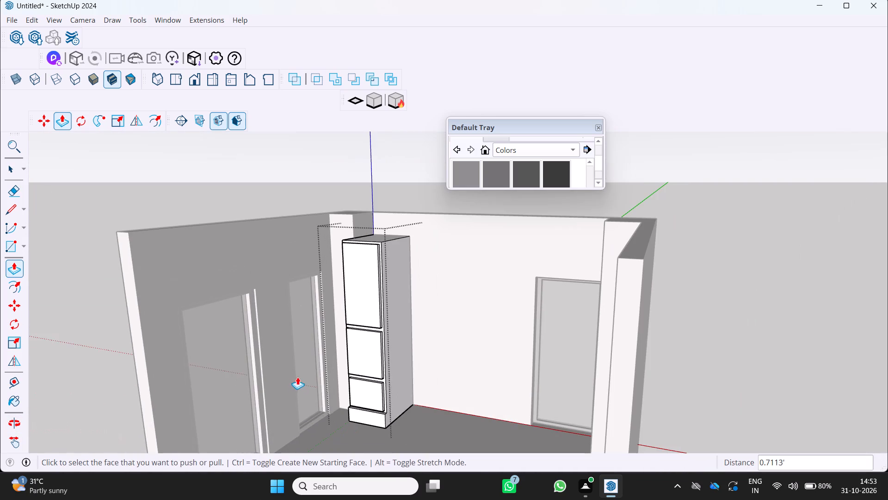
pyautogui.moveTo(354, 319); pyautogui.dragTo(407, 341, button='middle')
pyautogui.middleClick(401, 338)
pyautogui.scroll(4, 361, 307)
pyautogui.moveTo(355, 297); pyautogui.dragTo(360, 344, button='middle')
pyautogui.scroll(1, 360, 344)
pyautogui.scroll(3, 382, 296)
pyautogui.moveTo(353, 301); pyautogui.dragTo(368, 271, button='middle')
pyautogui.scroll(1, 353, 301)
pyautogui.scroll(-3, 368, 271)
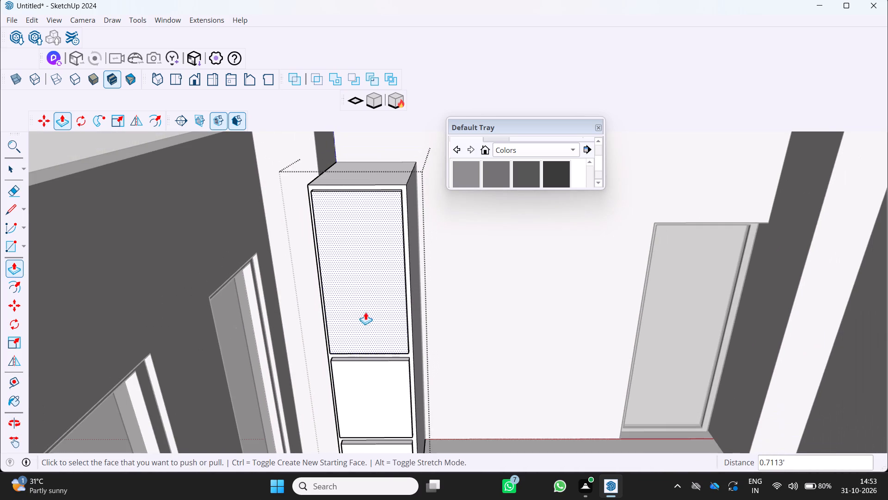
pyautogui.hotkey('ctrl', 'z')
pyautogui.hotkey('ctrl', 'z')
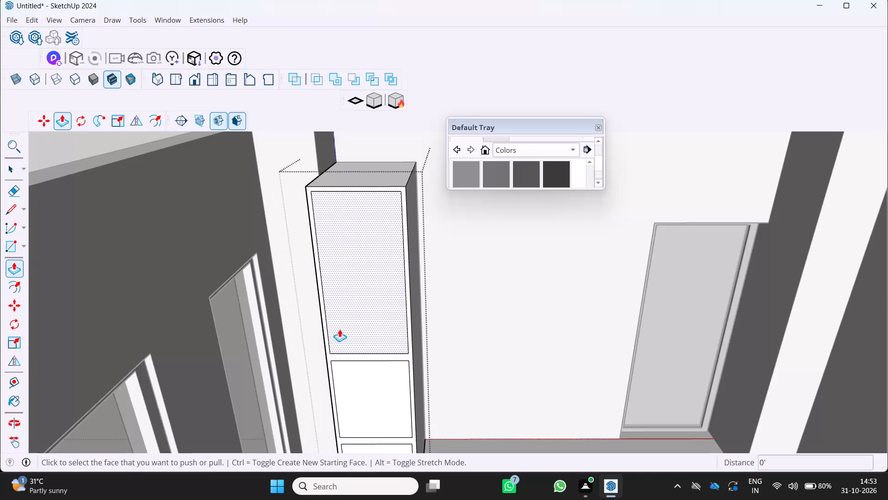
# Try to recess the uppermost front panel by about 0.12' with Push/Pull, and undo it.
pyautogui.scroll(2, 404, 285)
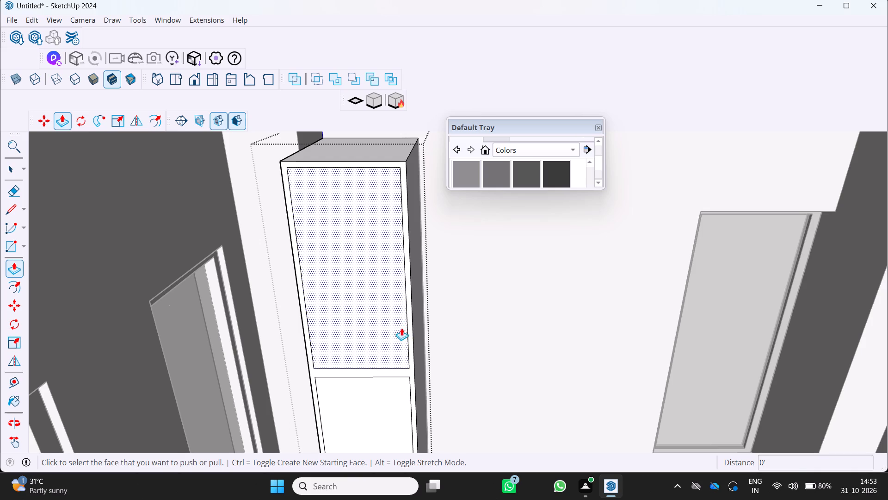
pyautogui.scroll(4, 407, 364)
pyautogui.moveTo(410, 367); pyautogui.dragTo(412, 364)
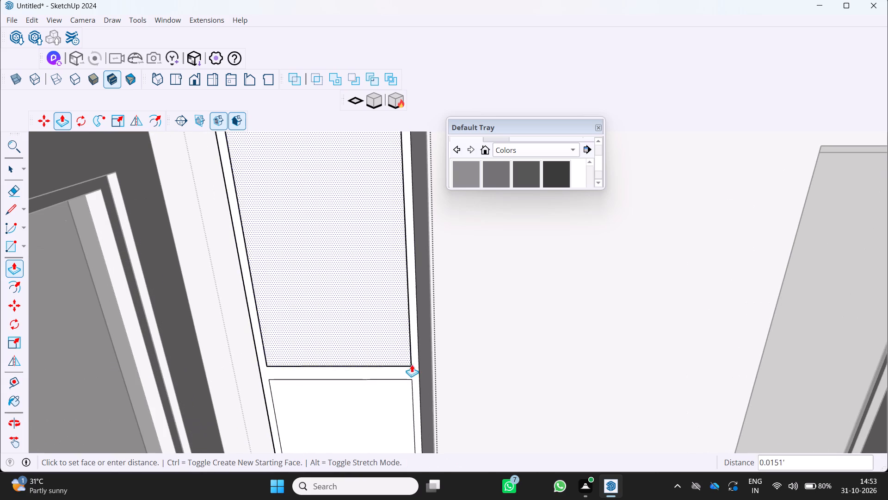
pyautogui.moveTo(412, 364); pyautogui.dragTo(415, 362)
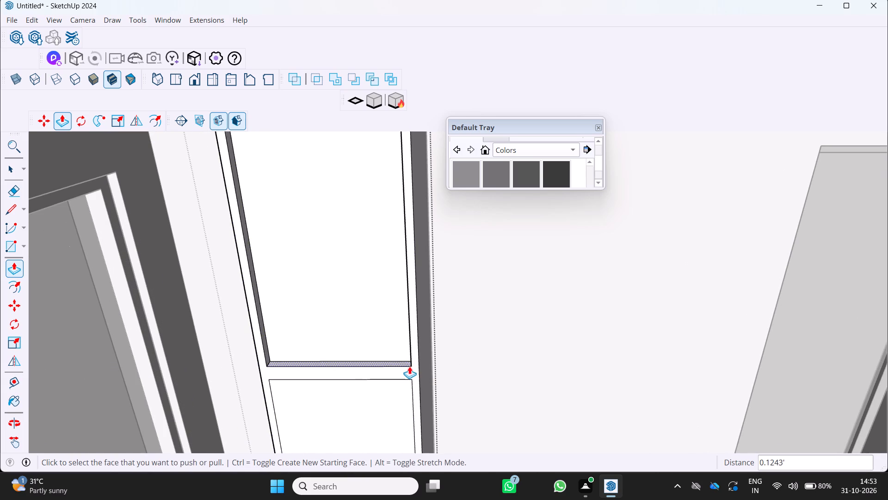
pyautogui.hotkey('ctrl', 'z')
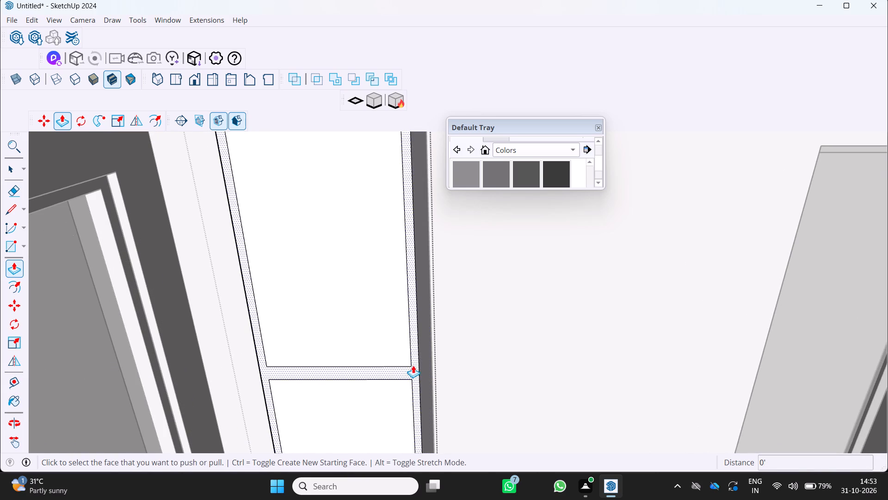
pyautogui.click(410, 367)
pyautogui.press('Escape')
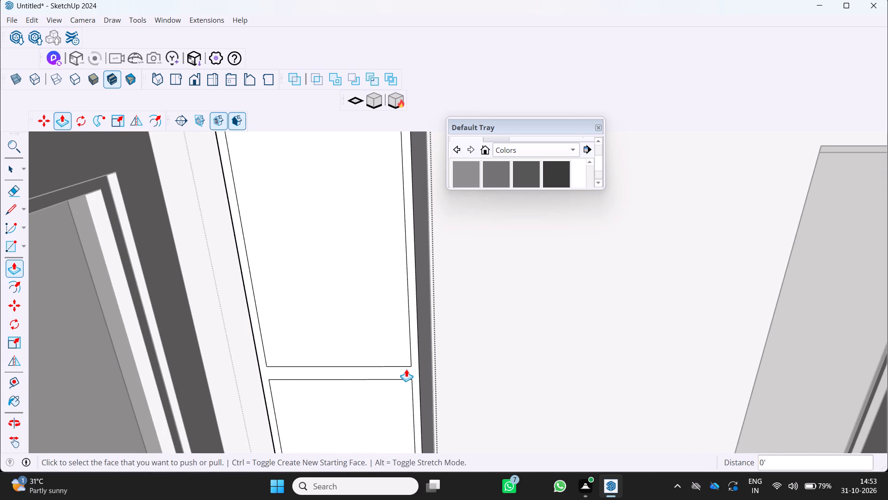
# Pull the frame face around the three front panels forward by about 0.07' with Push/Pull.
pyautogui.scroll(3, 407, 373)
pyautogui.moveTo(404, 367); pyautogui.dragTo(407, 363)
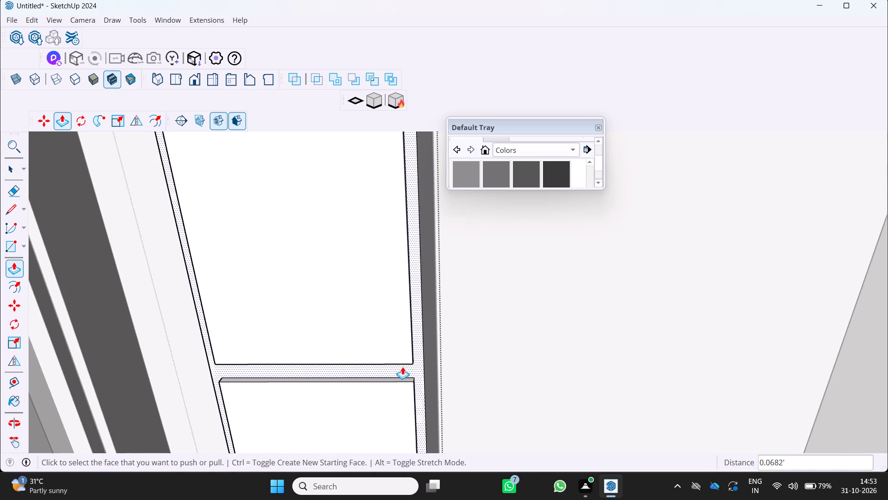
pyautogui.scroll(-14, 400, 369)
pyautogui.moveTo(351, 361); pyautogui.dragTo(359, 263, button='middle')
pyautogui.scroll(-3, 359, 263)
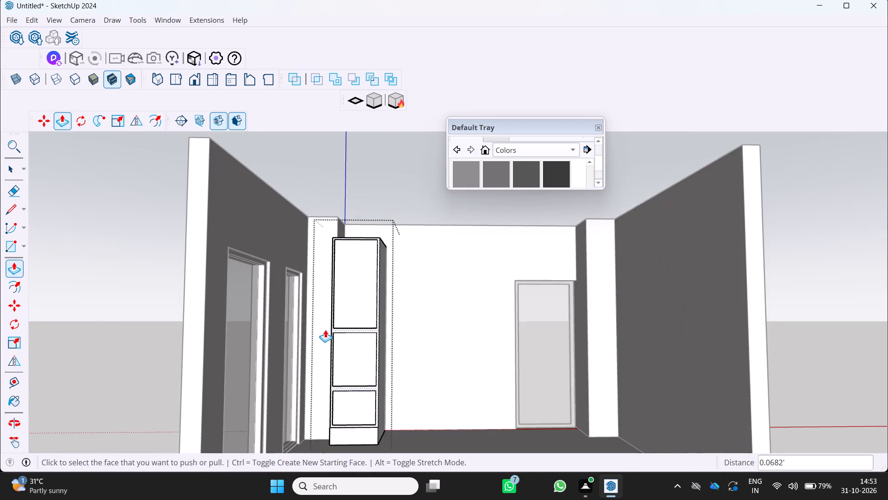
pyautogui.scroll(-3, 326, 330)
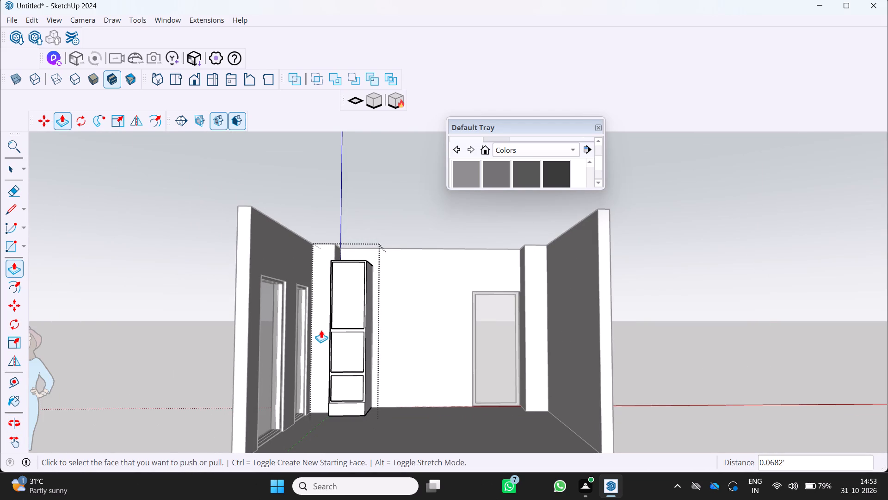
pyautogui.scroll(2, 423, 400)
pyautogui.scroll(3, 330, 328)
pyautogui.moveTo(333, 323); pyautogui.dragTo(349, 355, button='middle')
pyautogui.scroll(1, 333, 323)
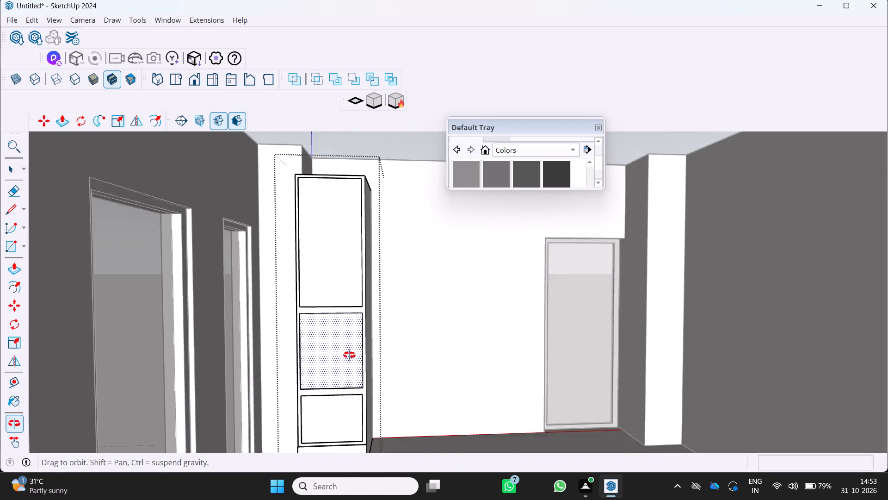
# Bring the frame face around the three front panels about 0.03' closer to flush with the panels using Push/Pull.
pyautogui.moveTo(349, 355); pyautogui.dragTo(349, 360, button='middle')
pyautogui.middleClick(349, 360)
pyautogui.scroll(7, 359, 340)
pyautogui.middleClick(367, 318)
pyautogui.moveTo(362, 316); pyautogui.dragTo(353, 314, button='middle')
pyautogui.scroll(4, 339, 306)
pyautogui.moveTo(351, 293); pyautogui.dragTo(316, 291, button='middle')
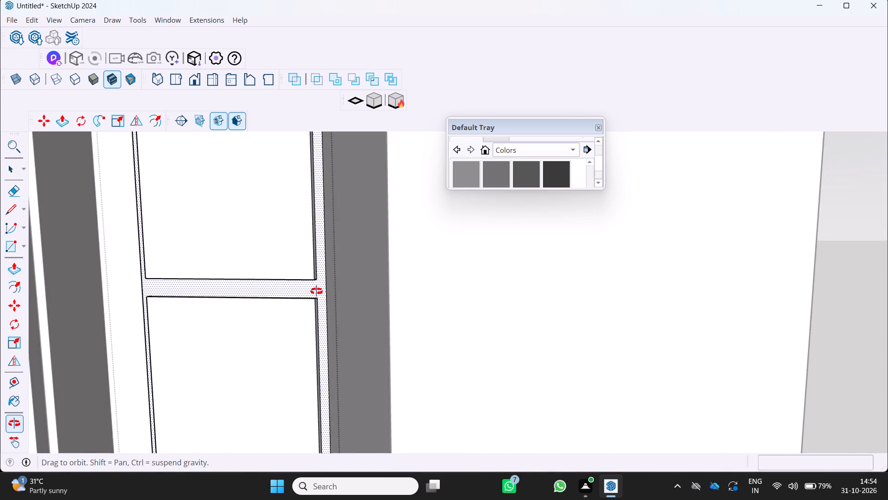
pyautogui.moveTo(316, 291); pyautogui.dragTo(316, 292, button='middle')
pyautogui.middleClick(316, 292)
pyautogui.scroll(2, 314, 290)
pyautogui.click(313, 289)
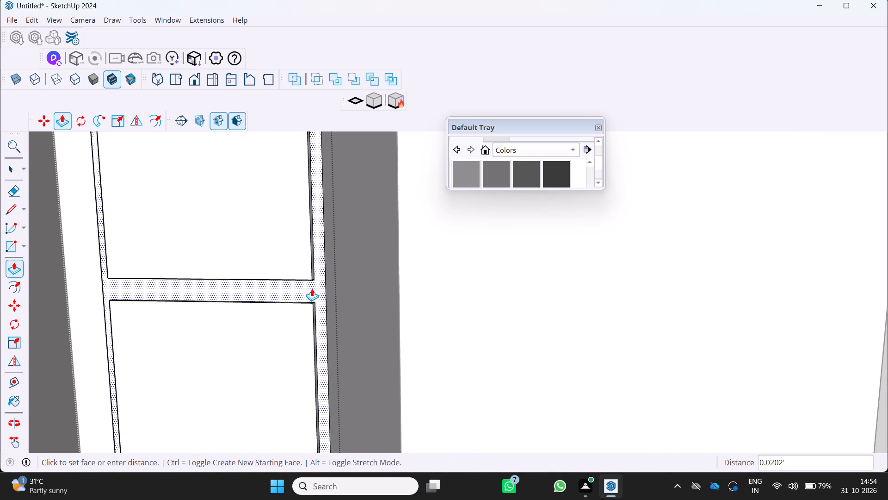
pyautogui.scroll(2, 311, 288)
pyautogui.moveTo(307, 289); pyautogui.dragTo(267, 310, button='middle')
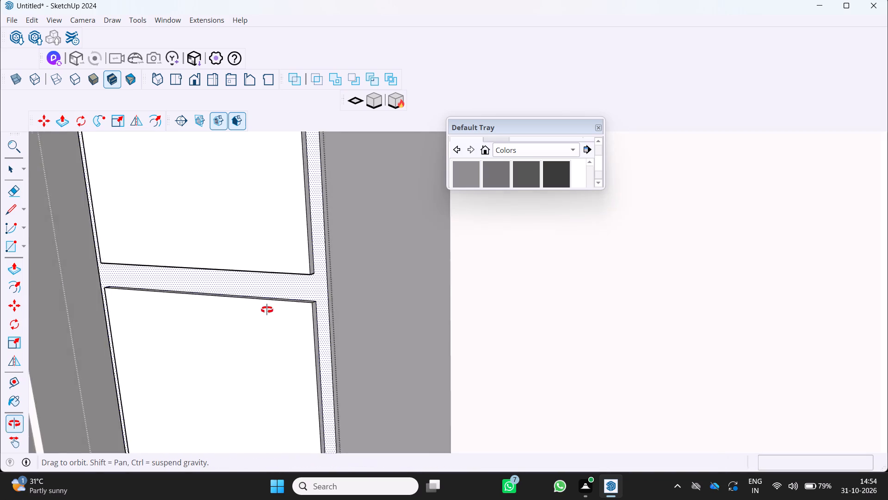
pyautogui.moveTo(267, 310); pyautogui.dragTo(268, 310, button='middle')
pyautogui.scroll(3, 282, 297)
pyautogui.moveTo(310, 276); pyautogui.dragTo(306, 276)
pyautogui.scroll(-4, 308, 285)
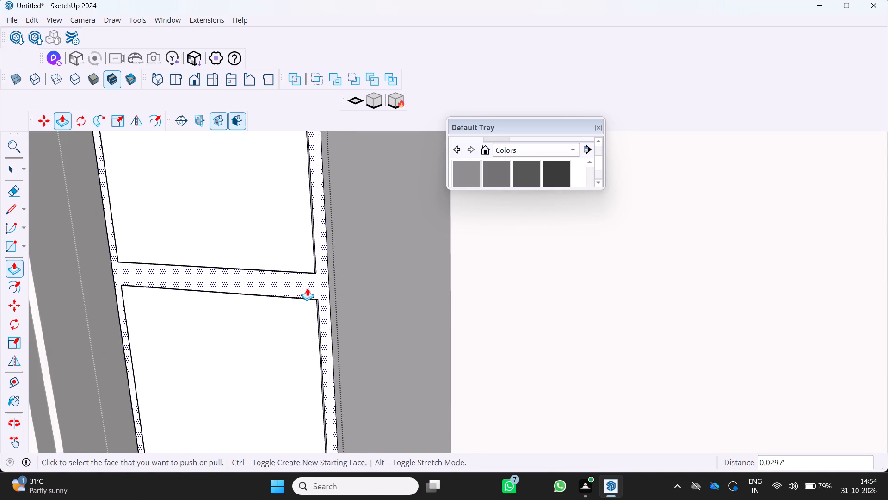
# Select the entire tall cabinet and copy it 2' along the back wall so it sits flush beside the original.
pyautogui.scroll(-5, 303, 288)
pyautogui.moveTo(302, 291); pyautogui.dragTo(352, 288, button='middle')
pyautogui.middleClick(352, 288)
pyautogui.scroll(-10, 355, 287)
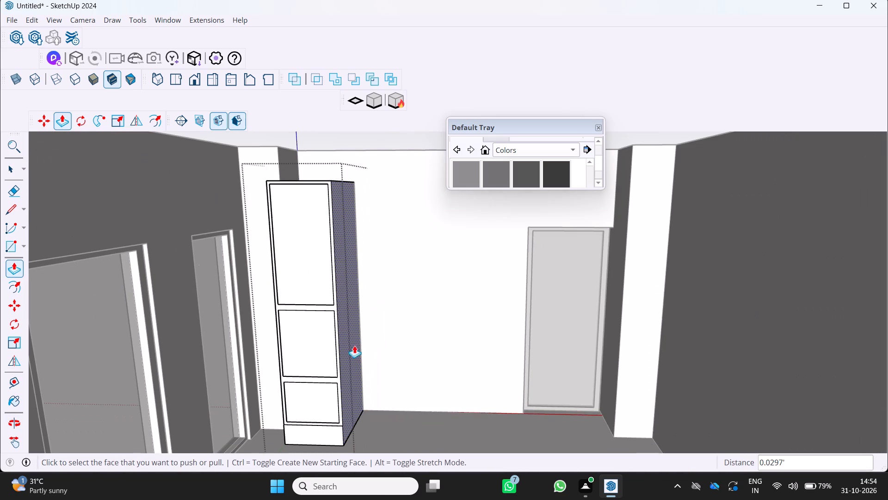
pyautogui.press('space')
pyautogui.moveTo(341, 294); pyautogui.dragTo(361, 343, button='middle')
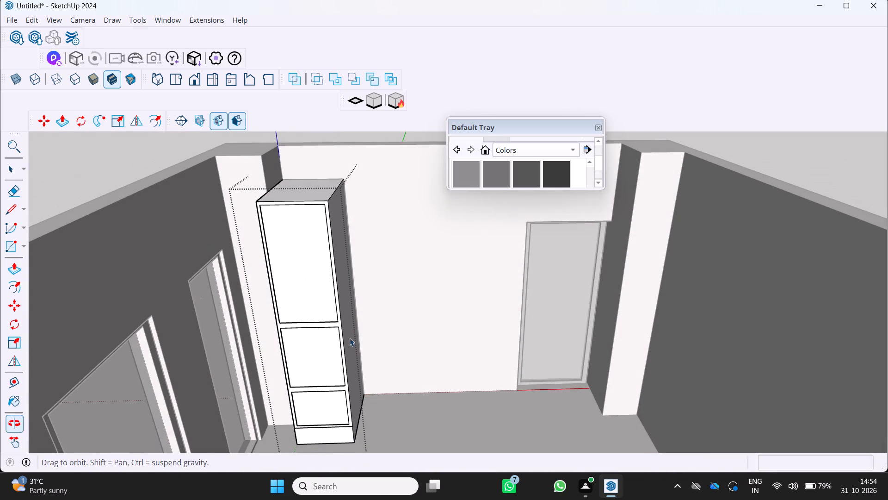
pyautogui.tripleClick(308, 197)
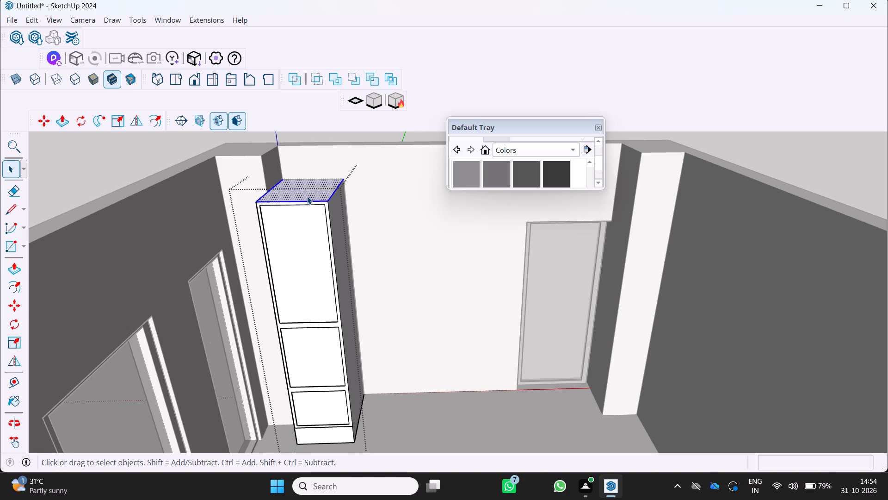
pyautogui.click(307, 196)
pyautogui.press('m')
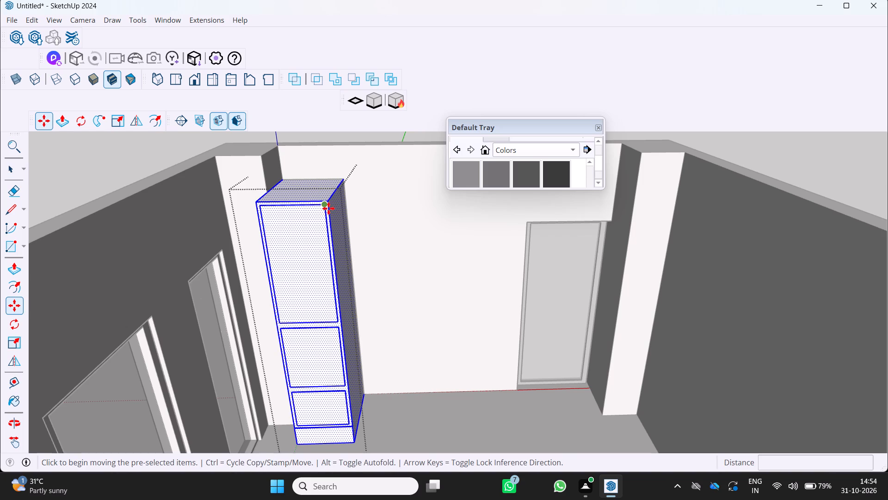
pyautogui.scroll(3, 324, 183)
pyautogui.click(348, 177)
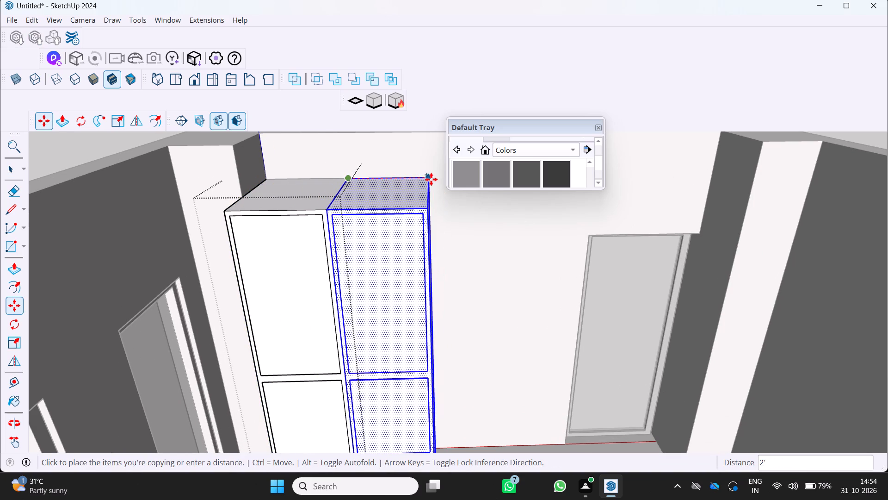
pyautogui.click(431, 179)
# Copy the second cabinet another 2' along the back wall to form a row of three adjoining units.
pyautogui.scroll(-5, 421, 207)
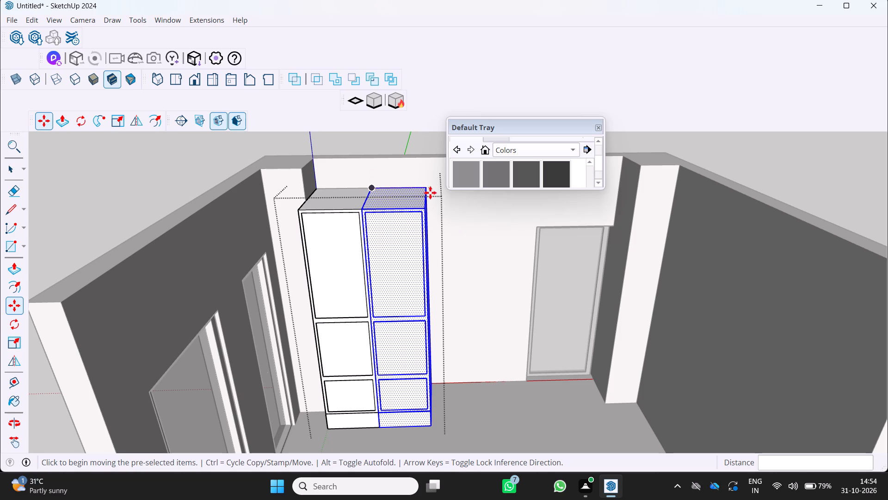
pyautogui.press('m')
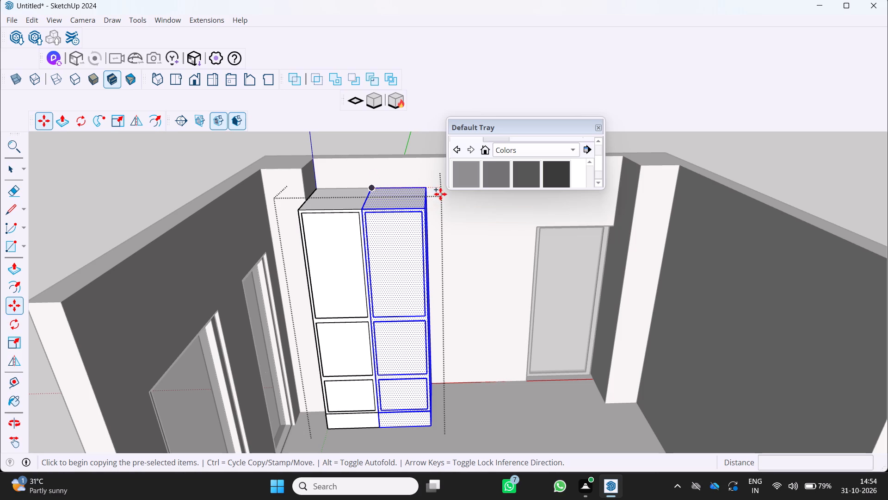
pyautogui.click(428, 191)
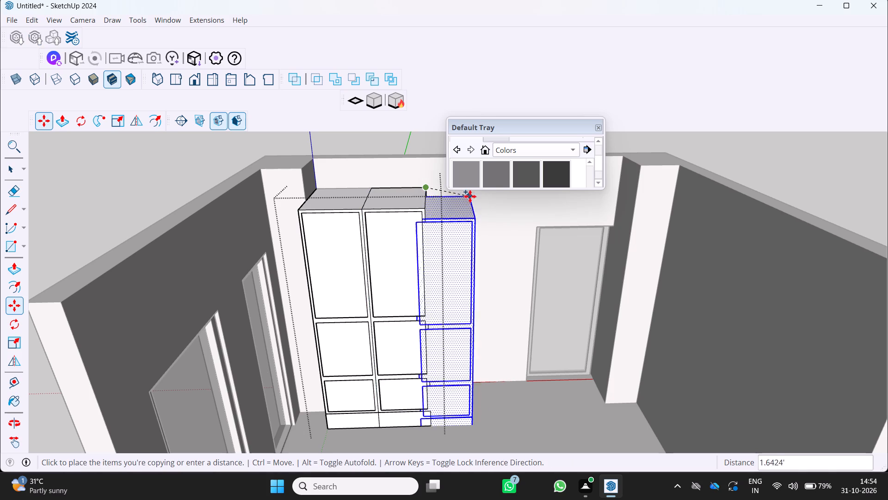
pyautogui.scroll(-3, 472, 196)
pyautogui.moveTo(475, 198); pyautogui.dragTo(403, 182, button='middle')
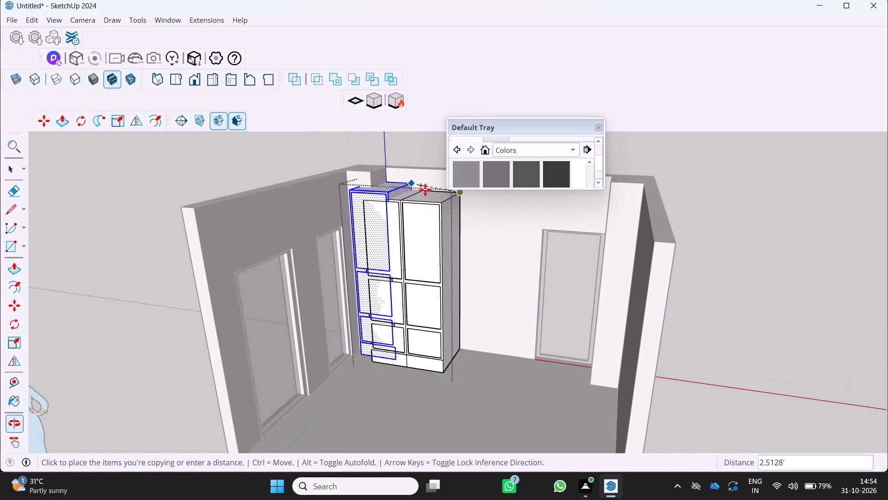
pyautogui.scroll(3, 467, 202)
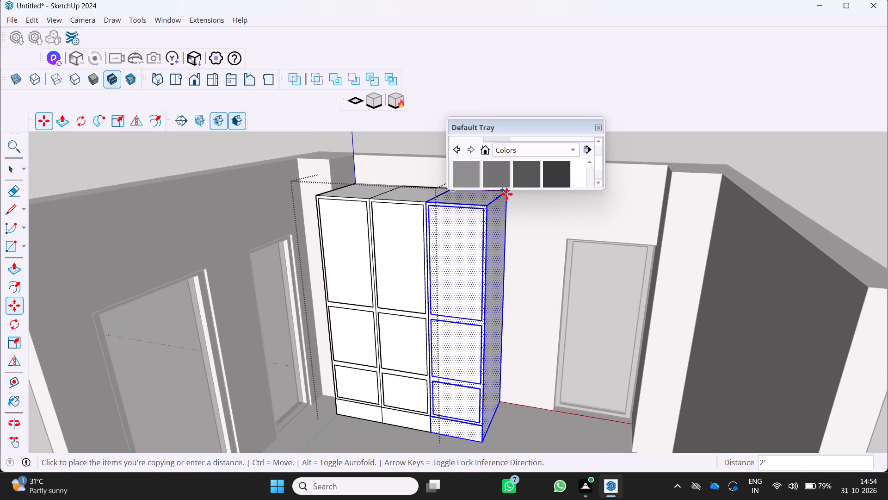
pyautogui.click(506, 194)
pyautogui.scroll(-2, 498, 224)
pyautogui.moveTo(498, 225); pyautogui.dragTo(509, 200, button='middle')
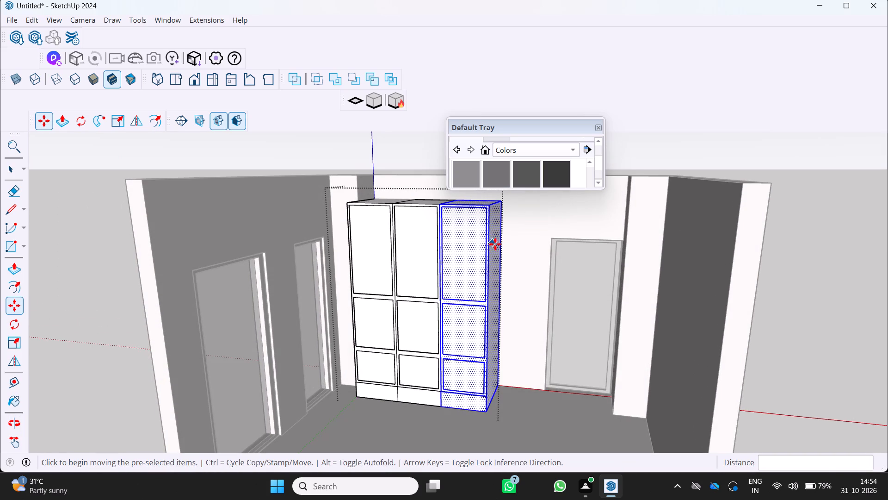
pyautogui.scroll(-3, 498, 245)
pyautogui.moveTo(505, 249); pyautogui.dragTo(544, 257, button='middle')
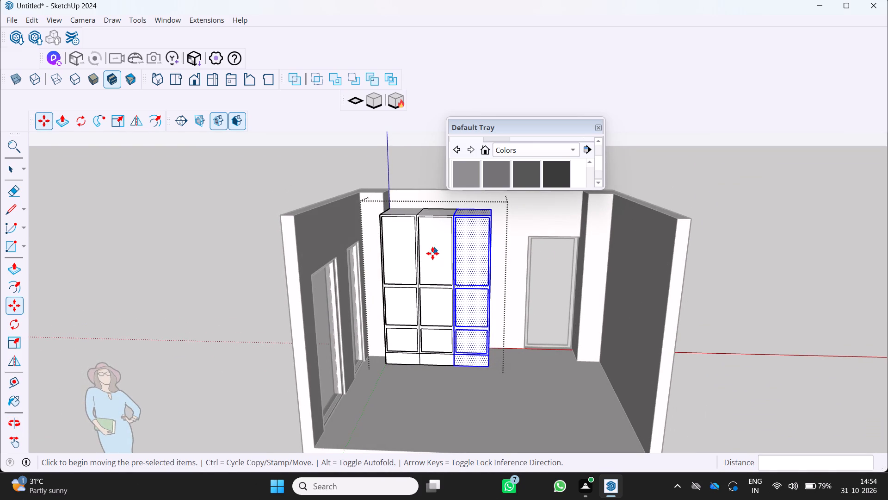
pyautogui.press('space')
pyautogui.press('space')
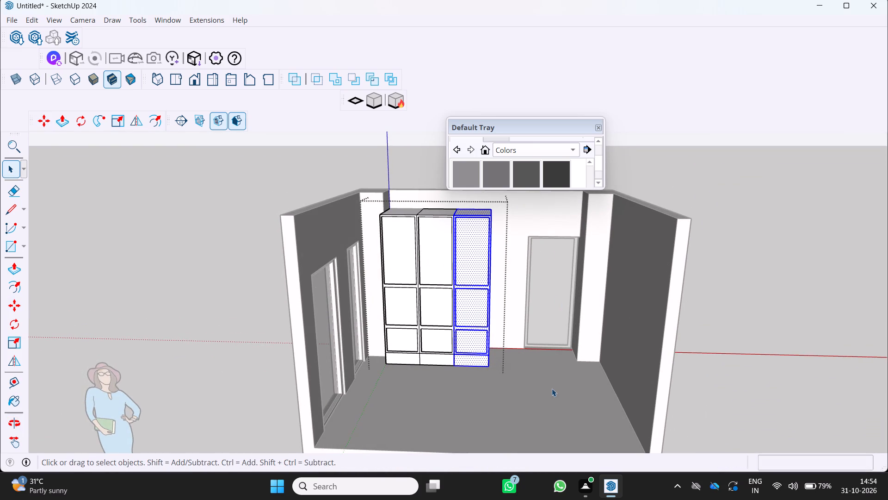
# Clear the selection and examine the cabinet row within the room from several angles and distances.
pyautogui.moveTo(551, 388); pyautogui.dragTo(545, 377)
pyautogui.moveTo(537, 357); pyautogui.dragTo(424, 357, button='middle')
pyautogui.scroll(2, 464, 348)
pyautogui.moveTo(468, 348); pyautogui.dragTo(574, 376, button='middle')
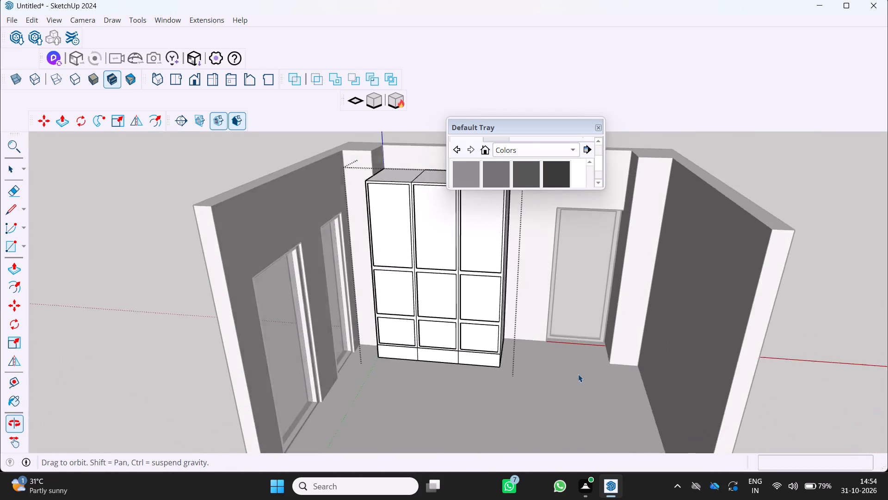
pyautogui.scroll(4, 603, 337)
pyautogui.scroll(-10, 604, 332)
pyautogui.moveTo(567, 335); pyautogui.dragTo(466, 356, button='middle')
pyautogui.middleClick(465, 356)
pyautogui.scroll(-4, 473, 349)
pyautogui.scroll(1, 585, 325)
pyautogui.moveTo(592, 326); pyautogui.dragTo(663, 326, button='middle')
pyautogui.middleClick(663, 326)
pyautogui.scroll(4, 609, 334)
pyautogui.moveTo(599, 330); pyautogui.dragTo(612, 325, button='middle')
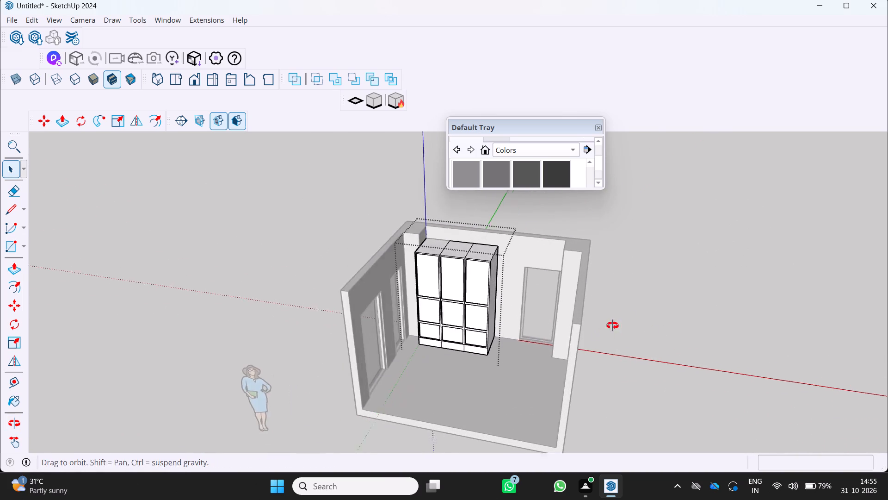
pyautogui.moveTo(612, 325); pyautogui.dragTo(635, 304, button='middle')
pyautogui.scroll(-4, 617, 319)
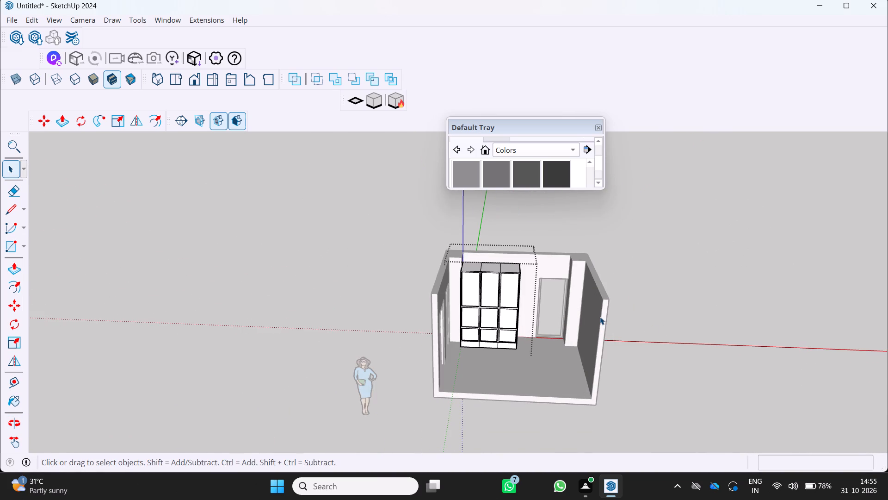
pyautogui.scroll(4, 589, 345)
pyautogui.moveTo(599, 351); pyautogui.dragTo(605, 373, button='middle')
pyautogui.scroll(1, 604, 374)
# Leave the cabinet group and pull the outer face of the plain side wall outward by about 7.45' with Push/Pull.
pyautogui.press('space')
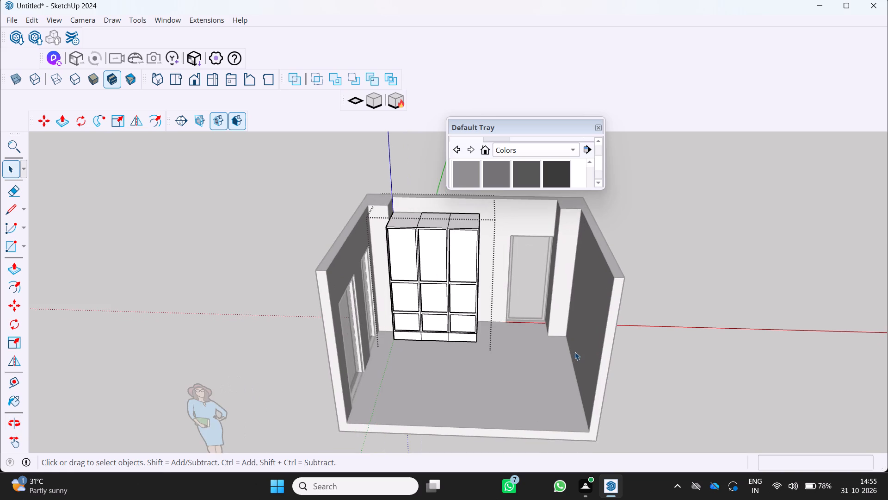
pyautogui.click(575, 352)
pyautogui.scroll(2, 604, 332)
pyautogui.moveTo(601, 323); pyautogui.dragTo(568, 346, button='middle')
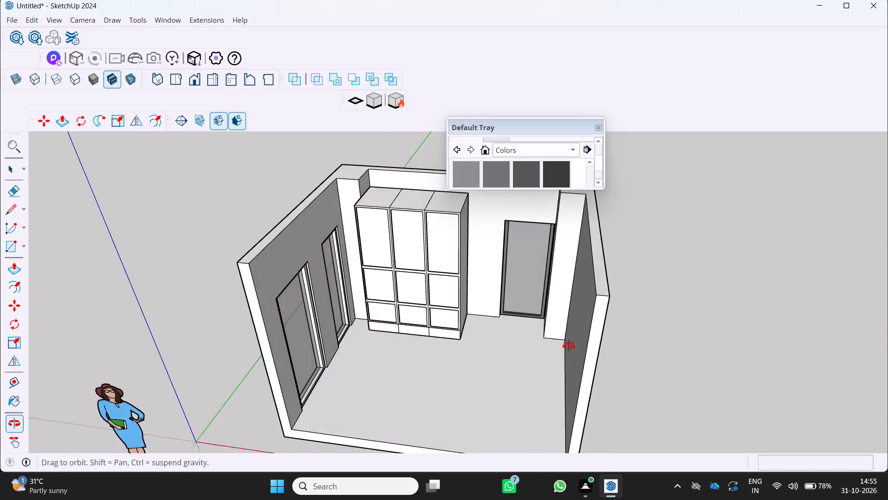
pyautogui.moveTo(568, 346); pyautogui.dragTo(656, 241, button='middle')
pyautogui.scroll(-3, 603, 274)
pyautogui.moveTo(595, 277); pyautogui.dragTo(548, 312, button='middle')
pyautogui.scroll(1, 556, 305)
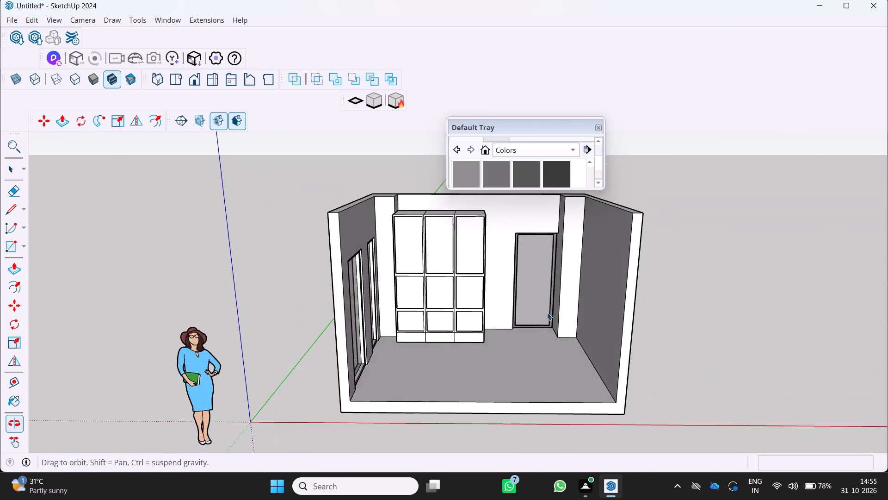
pyautogui.scroll(2, 576, 298)
pyautogui.scroll(-3, 596, 315)
pyautogui.press('p')
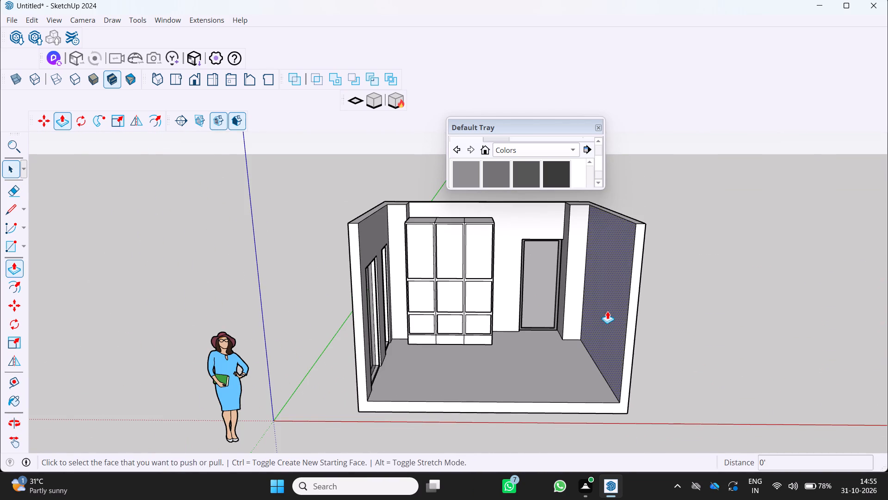
pyautogui.click(608, 311)
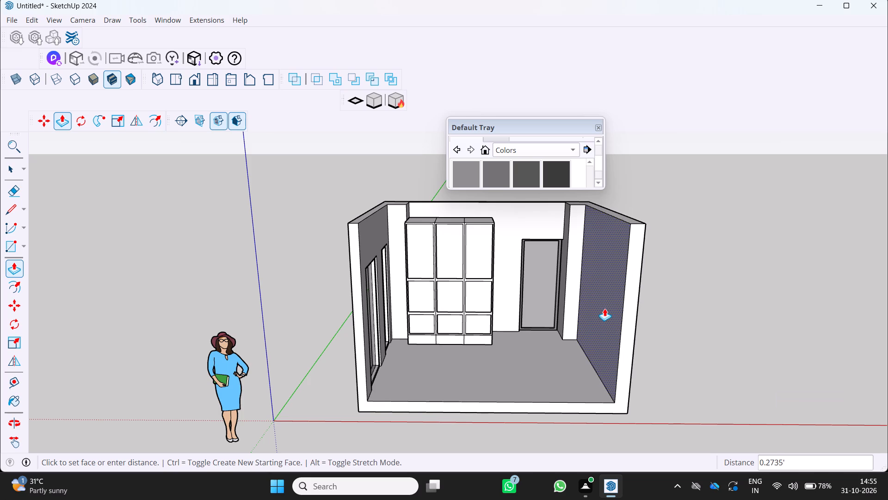
pyautogui.scroll(-1, 618, 307)
pyautogui.moveTo(617, 310); pyautogui.dragTo(533, 338, button='middle')
pyautogui.middleClick(533, 338)
pyautogui.moveTo(602, 325); pyautogui.dragTo(614, 328)
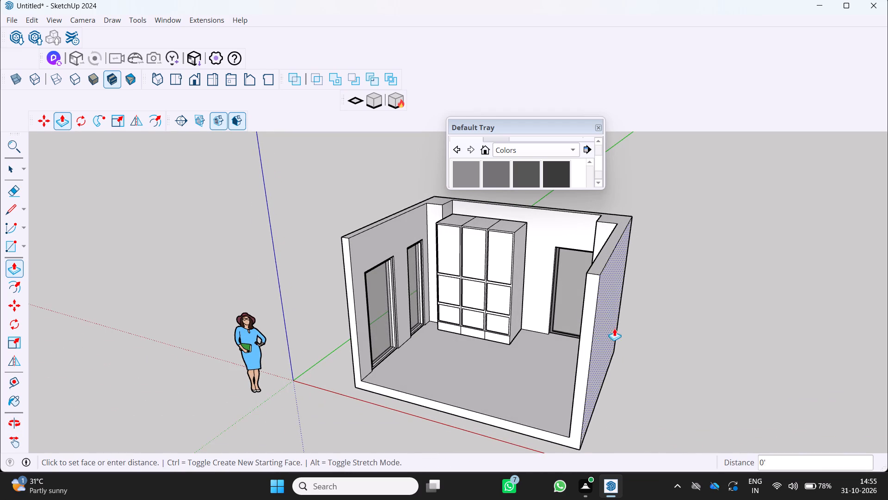
pyautogui.moveTo(614, 328); pyautogui.dragTo(744, 344)
# Push the inner face of the same side wall outward by about 7.02' to widen the room.
pyautogui.moveTo(663, 340); pyautogui.dragTo(759, 331, button='middle')
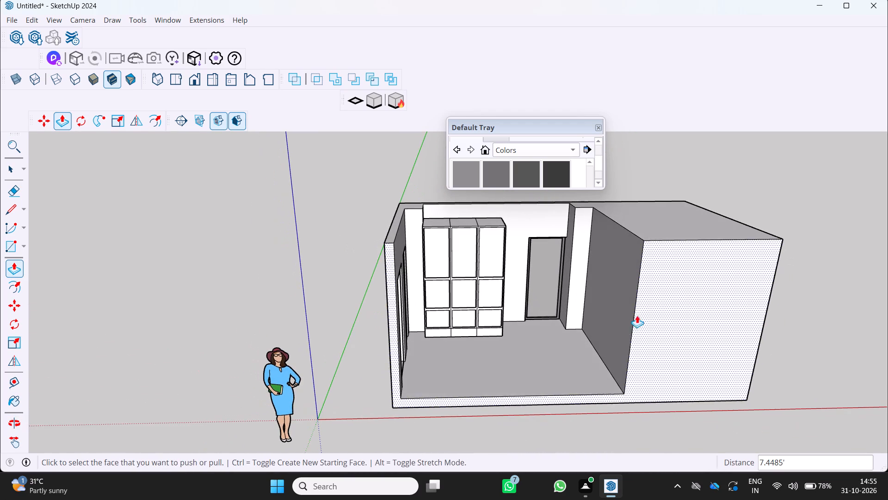
pyautogui.moveTo(612, 305); pyautogui.dragTo(719, 288)
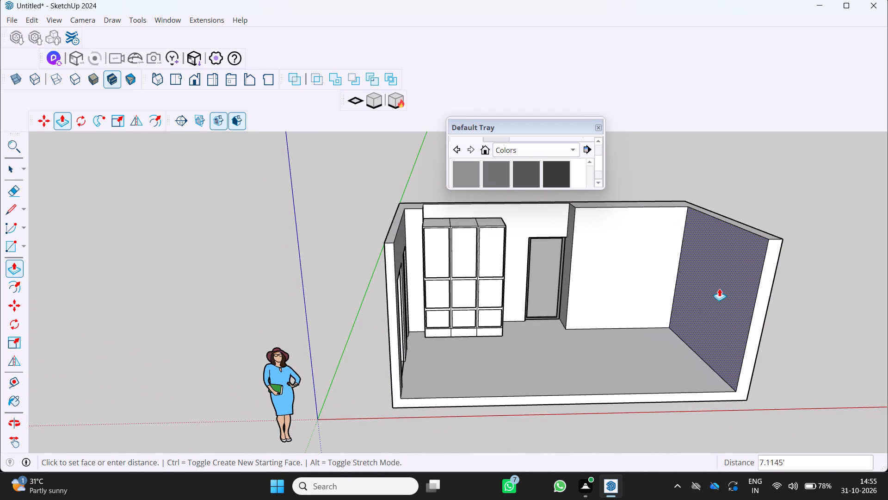
pyautogui.moveTo(719, 288); pyautogui.dragTo(716, 289)
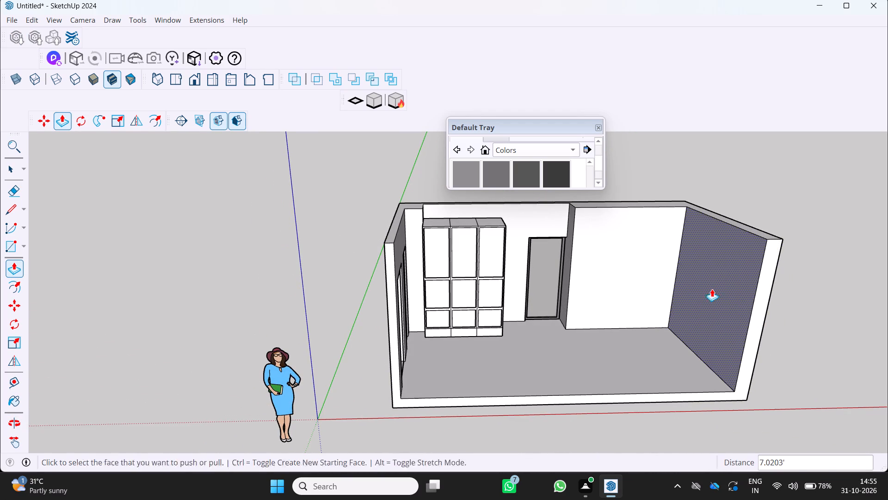
# Push the column's side face beside the back wall's glazed opening about 7.28' toward the relocated side wall.
pyautogui.moveTo(685, 300); pyautogui.dragTo(606, 327, button='middle')
pyautogui.middleClick(605, 327)
pyautogui.moveTo(584, 283); pyautogui.dragTo(618, 303, button='middle')
pyautogui.scroll(2, 594, 256)
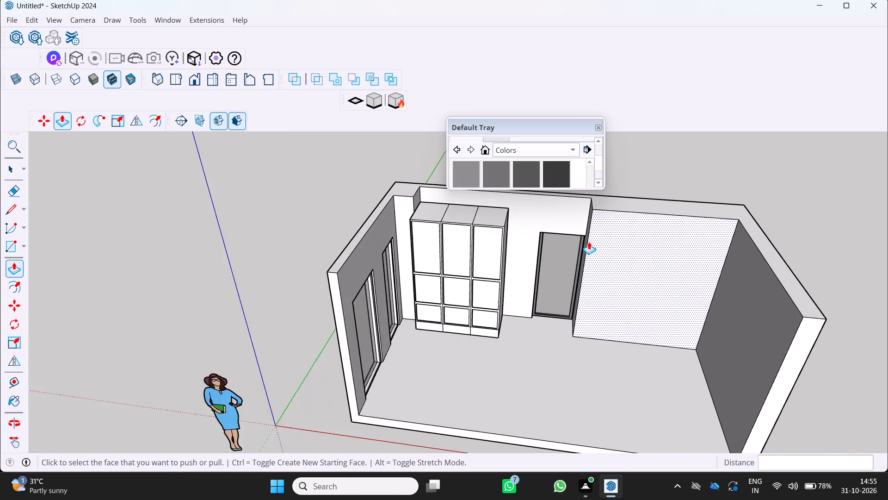
pyautogui.moveTo(588, 228); pyautogui.dragTo(631, 245, button='middle')
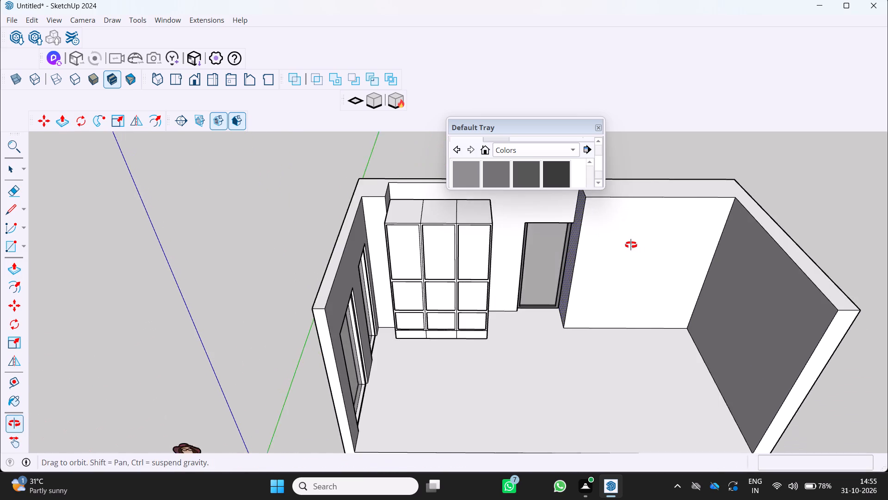
pyautogui.moveTo(631, 245); pyautogui.dragTo(635, 243, button='middle')
pyautogui.moveTo(574, 215); pyautogui.dragTo(688, 209)
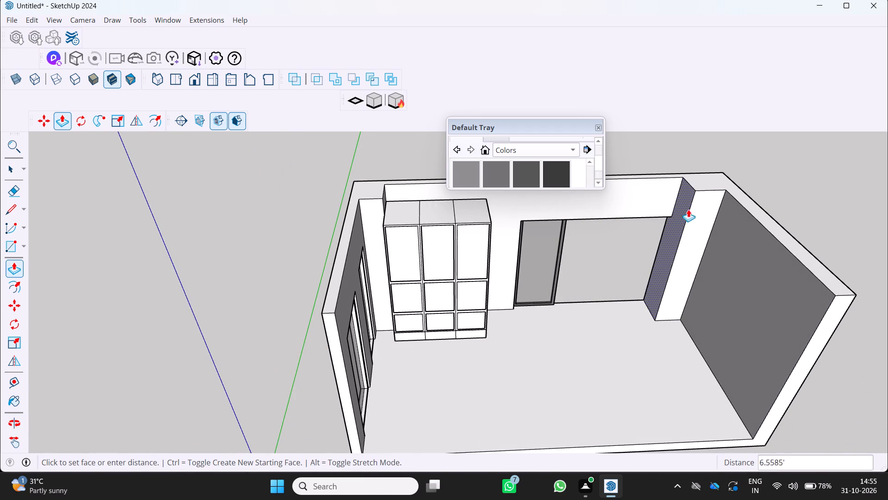
pyautogui.moveTo(688, 209); pyautogui.dragTo(694, 203)
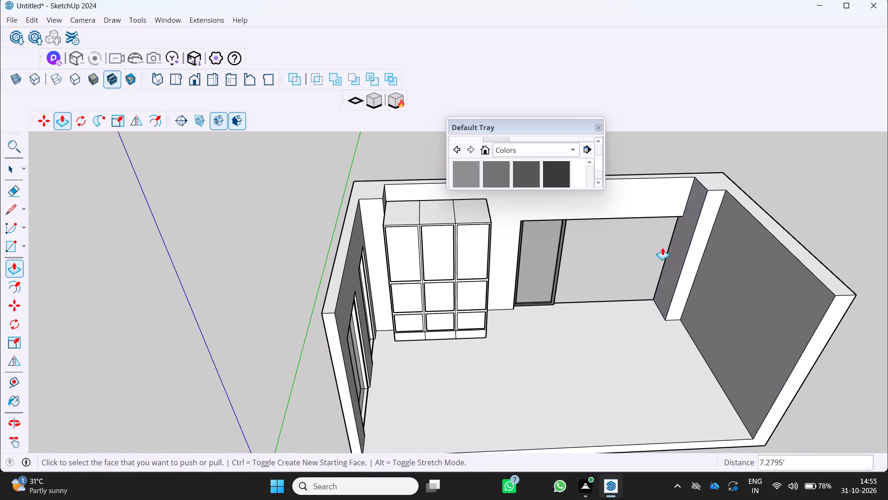
# Inspect the widened room and the area between the back wall's glazed opening and the column.
pyautogui.moveTo(662, 247); pyautogui.dragTo(618, 225, button='middle')
pyautogui.scroll(1, 644, 241)
pyautogui.scroll(-3, 621, 248)
pyautogui.moveTo(615, 292); pyautogui.dragTo(584, 212, button='middle')
pyautogui.scroll(1, 611, 287)
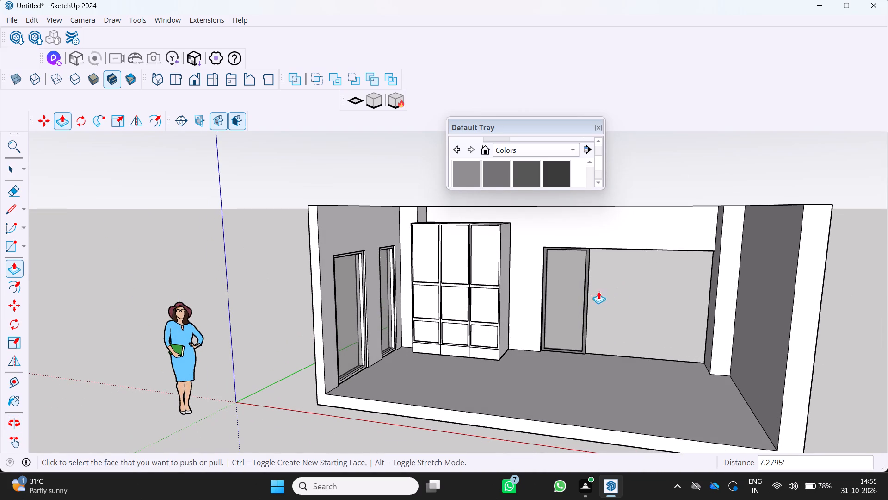
pyautogui.scroll(-2, 586, 277)
pyautogui.moveTo(591, 277); pyautogui.dragTo(530, 301, button='middle')
pyautogui.middleClick(530, 301)
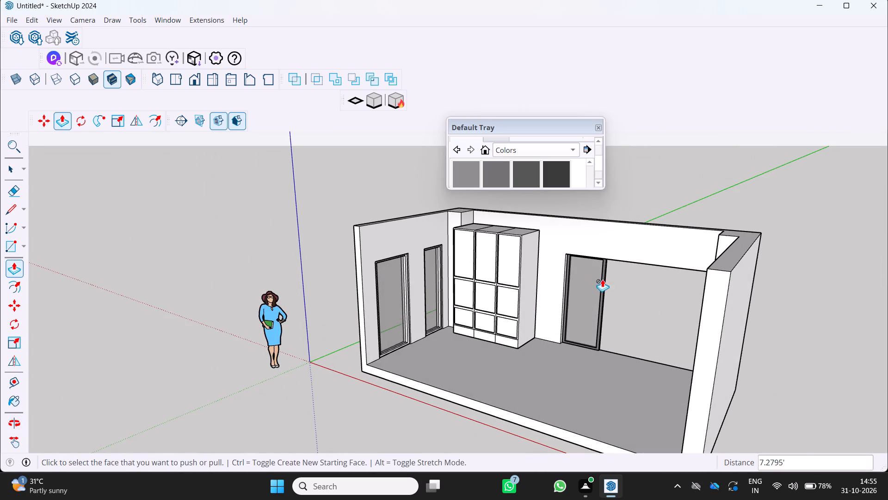
# Move the back wall's framed glazed door about 7.2' along the opening so it sits against the relocated column.
pyautogui.scroll(4, 591, 342)
pyautogui.press('space')
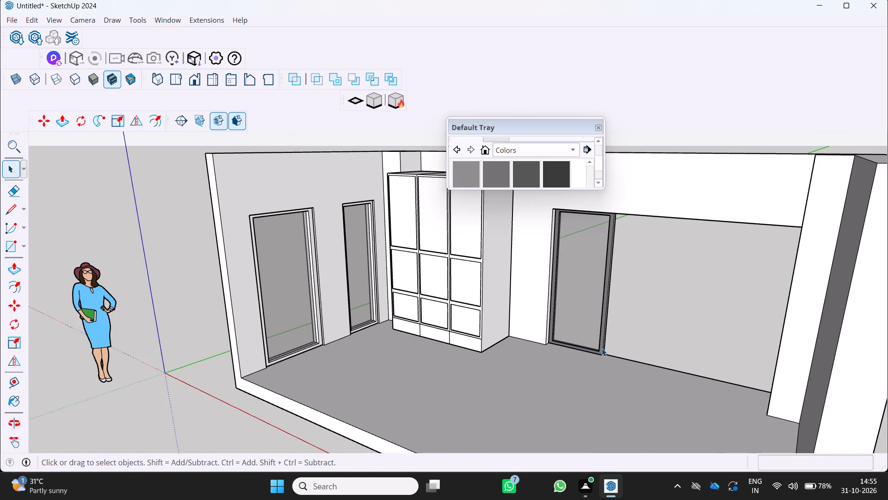
pyautogui.click(607, 345)
pyautogui.press('m')
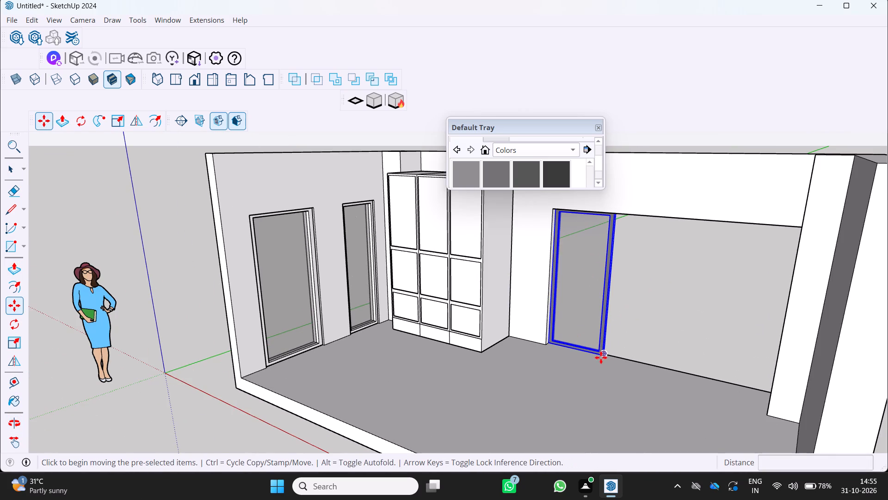
pyautogui.moveTo(599, 353); pyautogui.dragTo(608, 353)
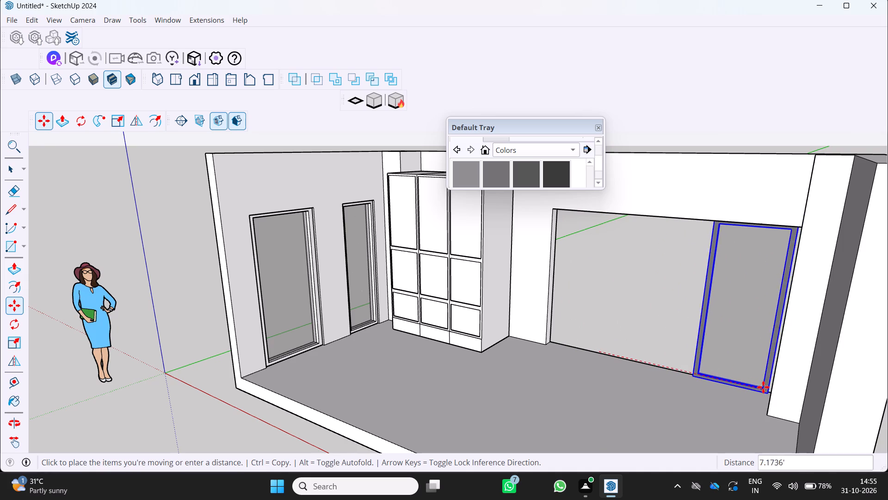
pyautogui.click(768, 388)
pyautogui.scroll(-1, 733, 394)
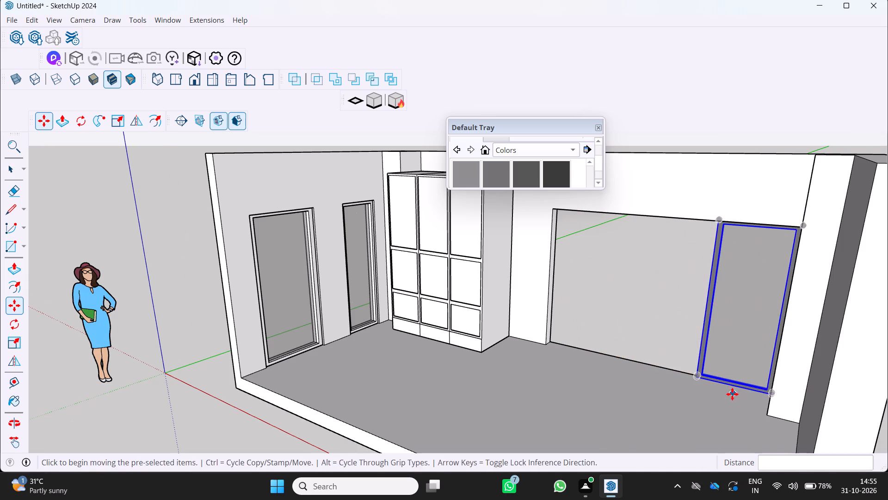
# Push the back wall opening's side face nearest the cabinets about 2.2' toward the relocated glazed door.
pyautogui.moveTo(732, 394); pyautogui.dragTo(788, 370, button='middle')
pyautogui.scroll(-3, 789, 370)
pyautogui.moveTo(633, 373); pyautogui.dragTo(627, 323, button='middle')
pyautogui.middleClick(627, 323)
pyautogui.scroll(-4, 629, 324)
pyautogui.moveTo(635, 349); pyautogui.dragTo(656, 403, button='middle')
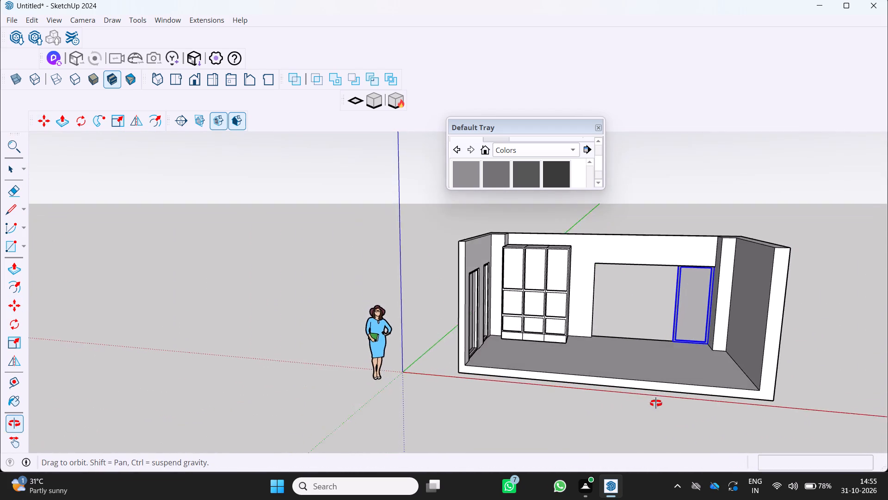
pyautogui.moveTo(656, 403); pyautogui.dragTo(656, 405, button='middle')
pyautogui.scroll(-3, 656, 405)
pyautogui.moveTo(630, 371); pyautogui.dragTo(529, 382, button='middle')
pyautogui.scroll(4, 633, 354)
pyautogui.moveTo(636, 346); pyautogui.dragTo(595, 349, button='middle')
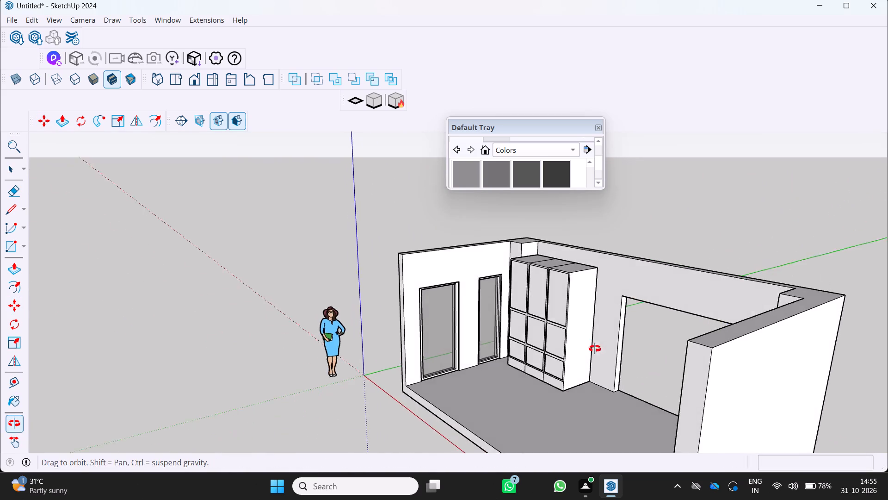
pyautogui.moveTo(595, 349); pyautogui.dragTo(595, 345, button='middle')
pyautogui.scroll(3, 627, 341)
pyautogui.press('p')
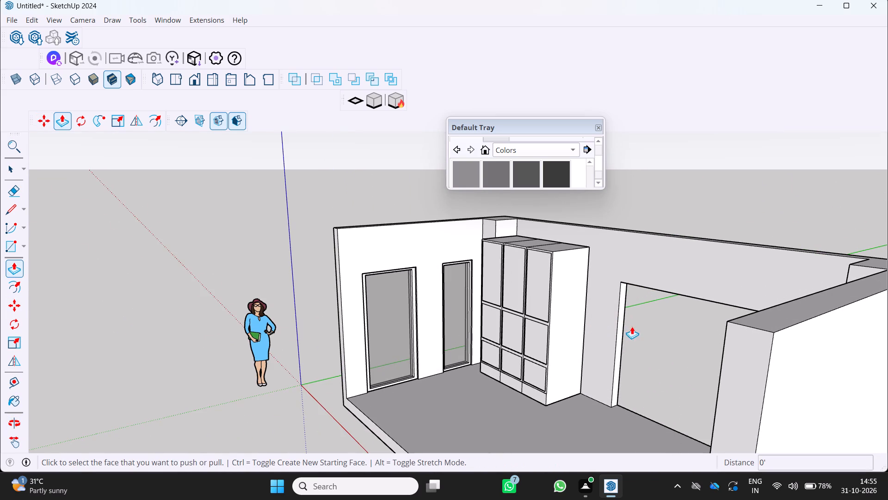
pyautogui.scroll(8, 620, 328)
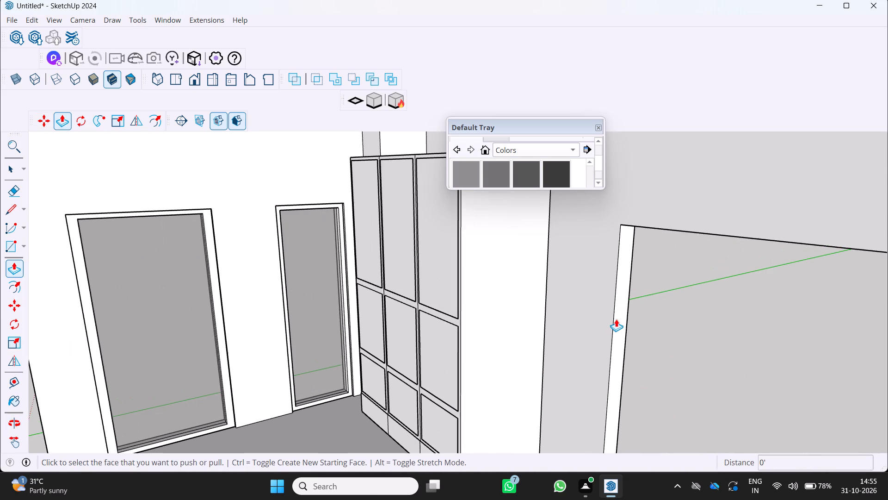
pyautogui.click(620, 319)
pyautogui.press('space')
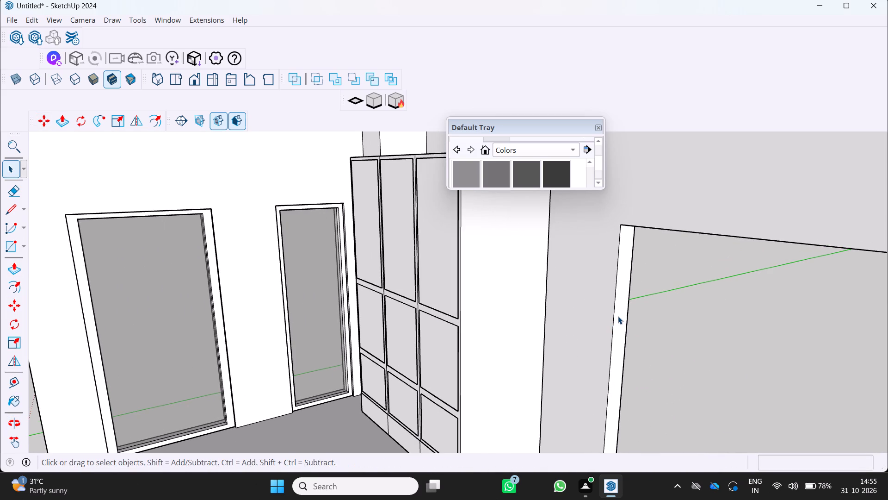
pyautogui.press('p')
pyautogui.moveTo(623, 317); pyautogui.dragTo(710, 350)
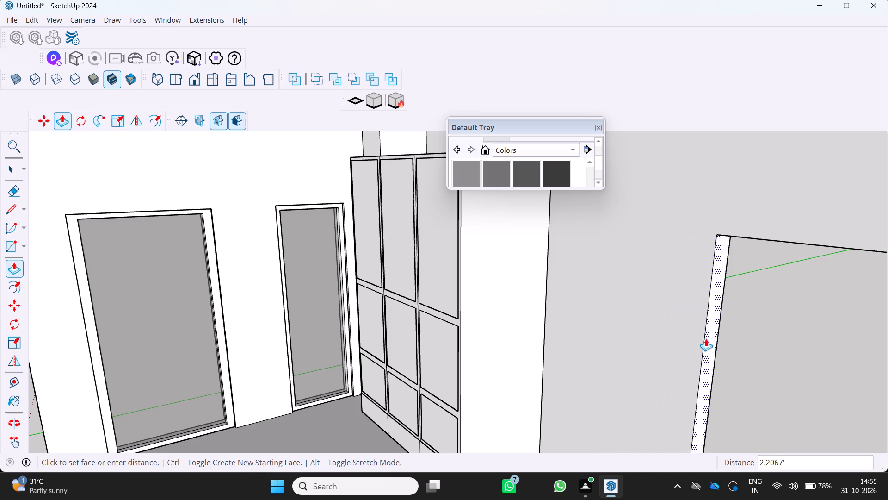
# Push the same opening side face a further 5.12' or so to close the wall up to the glazed door frame.
pyautogui.scroll(-13, 704, 337)
pyautogui.moveTo(715, 335); pyautogui.dragTo(762, 307, button='middle')
pyautogui.scroll(4, 744, 329)
pyautogui.moveTo(705, 319); pyautogui.dragTo(695, 314, button='middle')
pyautogui.scroll(1, 697, 316)
pyautogui.moveTo(695, 314); pyautogui.dragTo(675, 302, button='middle')
pyautogui.middleClick(673, 302)
pyautogui.scroll(2, 693, 308)
pyautogui.moveTo(679, 308); pyautogui.dragTo(812, 346)
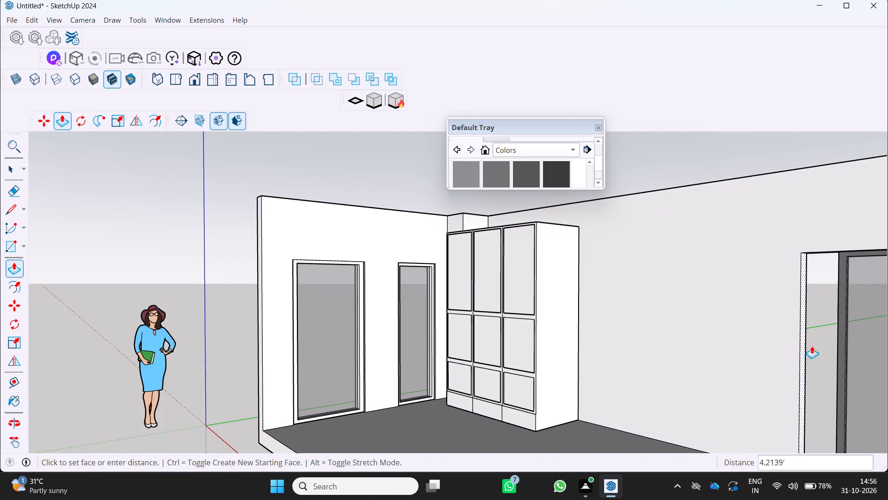
pyautogui.moveTo(812, 346); pyautogui.dragTo(839, 350)
pyautogui.scroll(-5, 801, 345)
pyautogui.moveTo(783, 348); pyautogui.dragTo(851, 363, button='middle')
pyautogui.middleClick(851, 363)
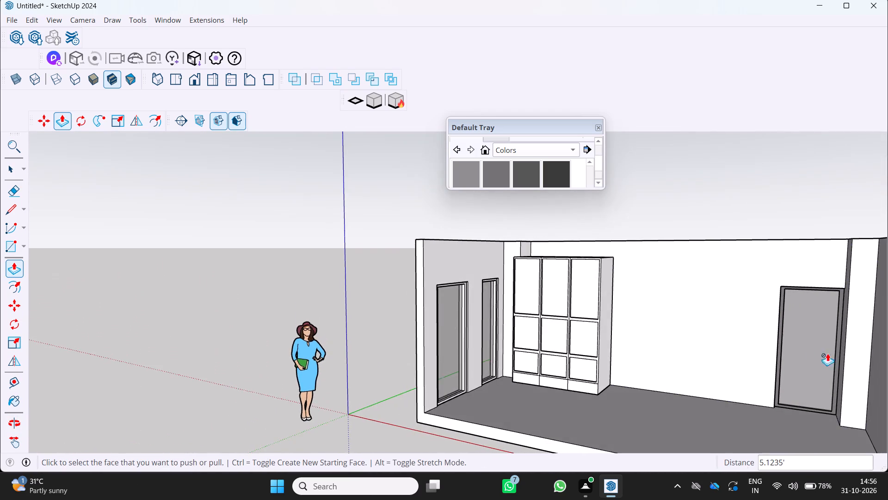
pyautogui.scroll(3, 745, 363)
pyautogui.scroll(-3, 730, 365)
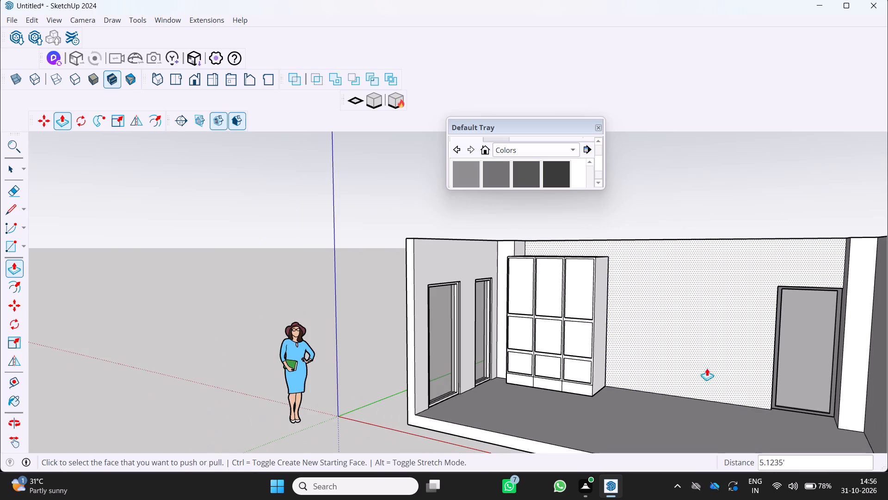
# Open the row of three tall cabinets for editing and select all of its connected geometry.
pyautogui.press('space')
pyautogui.moveTo(600, 381); pyautogui.dragTo(666, 341, button='middle')
pyautogui.middleClick(666, 341)
pyautogui.scroll(-3, 665, 341)
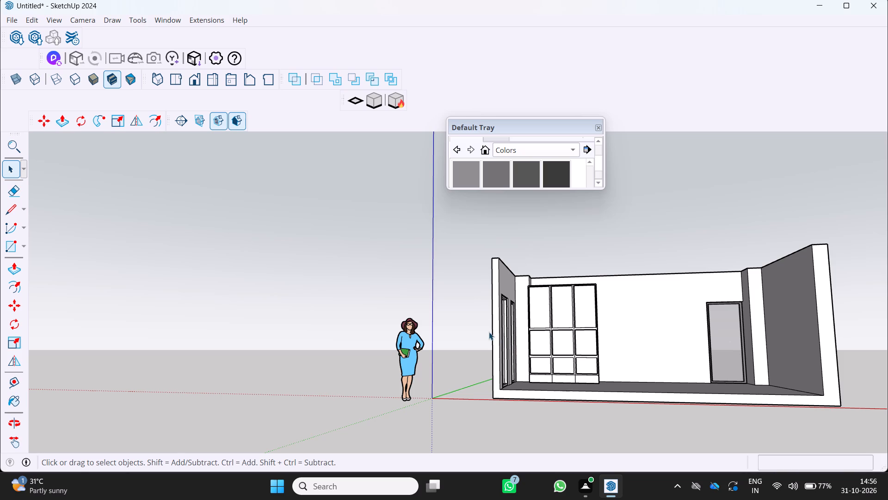
pyautogui.scroll(-4, 588, 296)
pyautogui.moveTo(573, 298); pyautogui.dragTo(555, 324, button='middle')
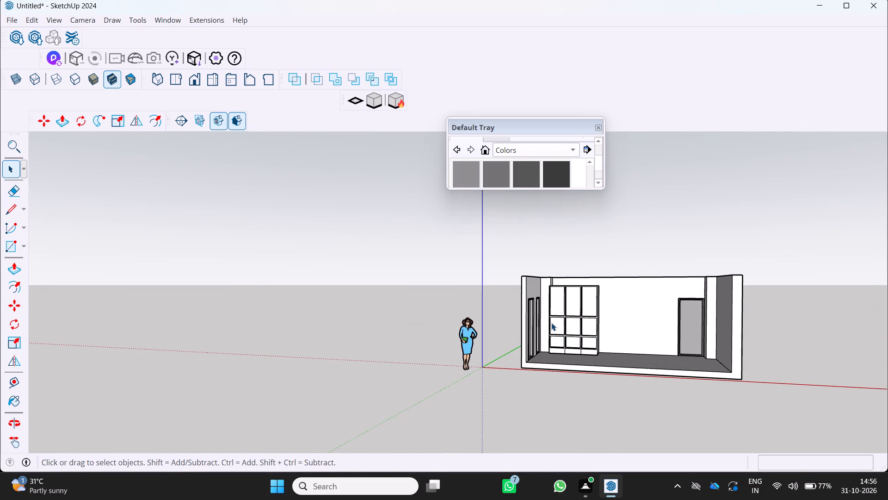
pyautogui.click(592, 296)
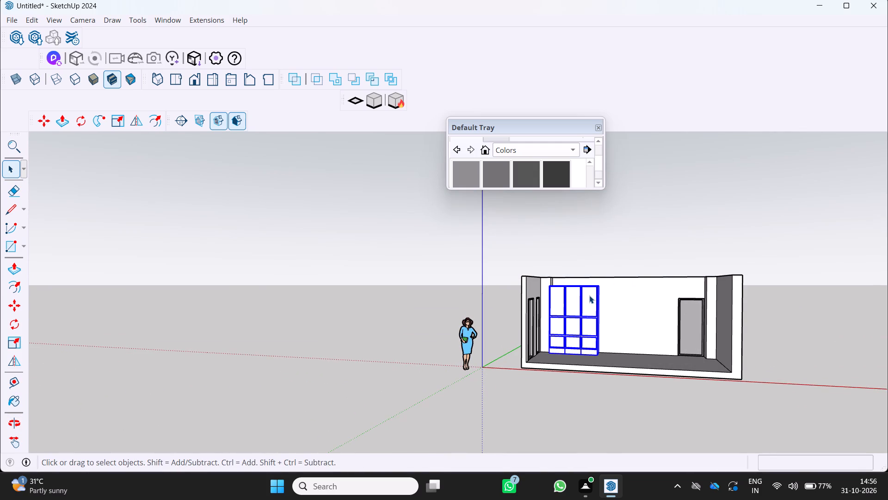
pyautogui.scroll(1, 584, 296)
pyautogui.moveTo(583, 295); pyautogui.dragTo(576, 330, button='middle')
pyautogui.scroll(3, 600, 299)
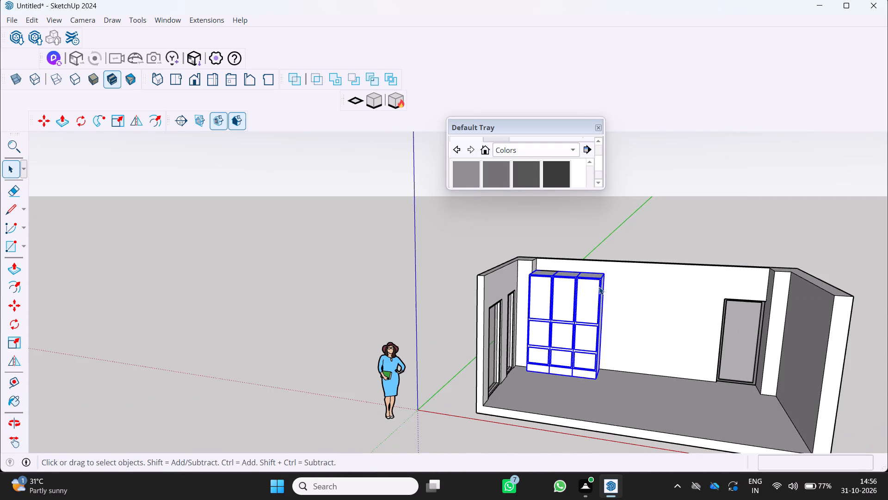
pyautogui.tripleClick(595, 288)
pyautogui.tripleClick(595, 287)
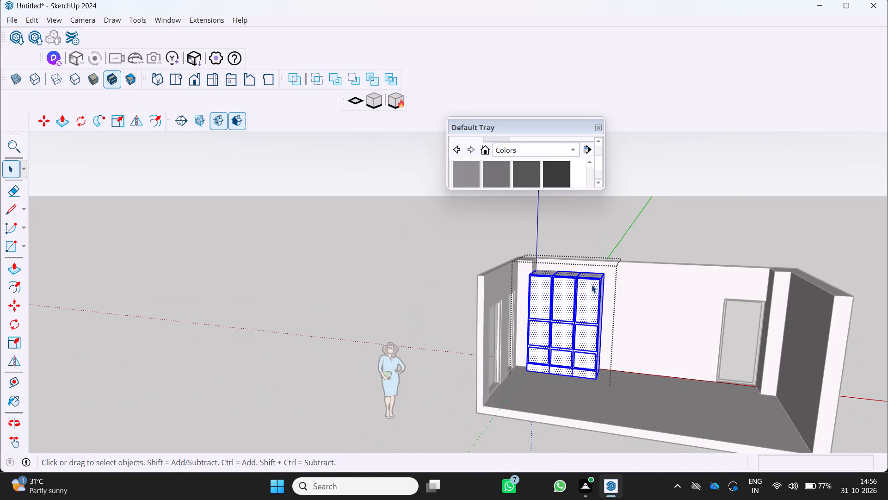
pyautogui.click(592, 284)
pyautogui.click(588, 288)
pyautogui.press('space')
pyautogui.moveTo(586, 288); pyautogui.dragTo(579, 316, button='middle')
pyautogui.scroll(3, 579, 316)
pyautogui.tripleClick(604, 270)
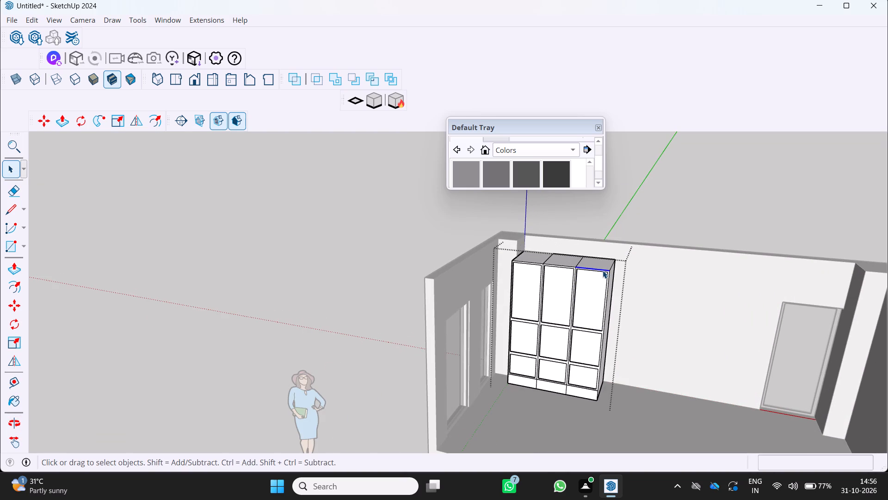
pyautogui.tripleClick(602, 269)
pyautogui.tripleClick(601, 269)
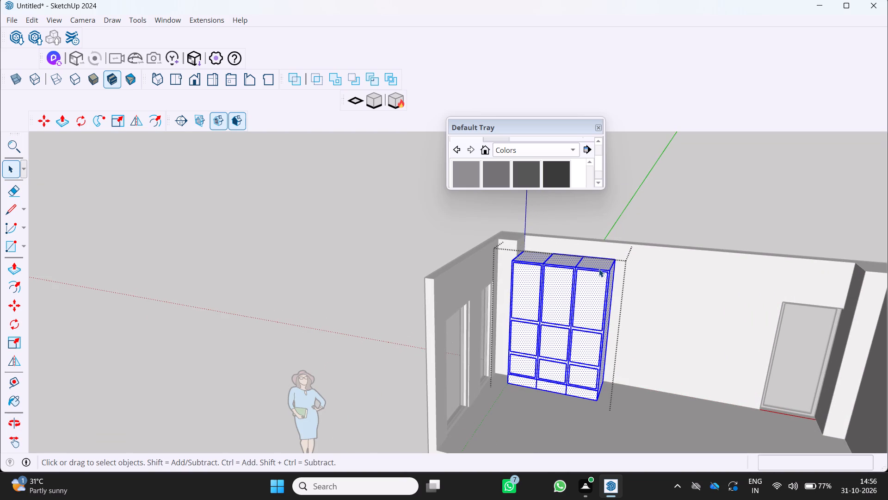
pyautogui.tripleClick(598, 269)
pyautogui.click(596, 267)
pyautogui.press('space')
pyautogui.press('space')
pyautogui.press('space')
pyautogui.scroll(-2, 585, 281)
pyautogui.moveTo(585, 281); pyautogui.dragTo(591, 256, button='middle')
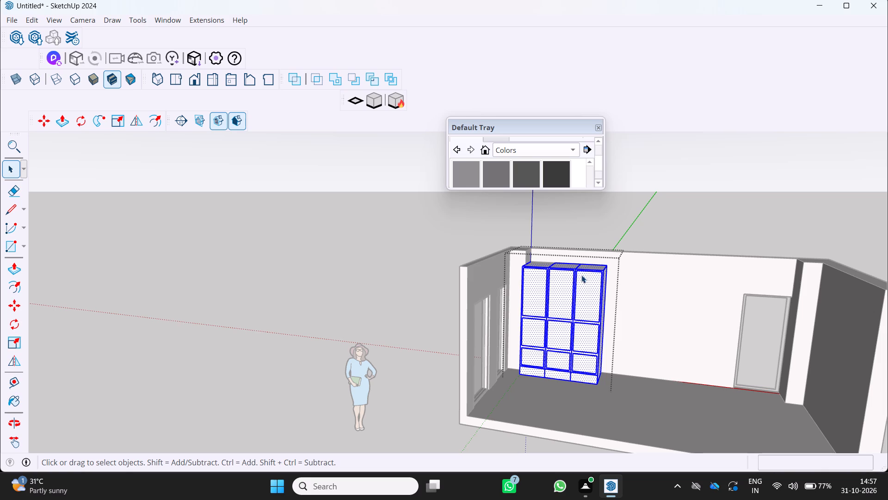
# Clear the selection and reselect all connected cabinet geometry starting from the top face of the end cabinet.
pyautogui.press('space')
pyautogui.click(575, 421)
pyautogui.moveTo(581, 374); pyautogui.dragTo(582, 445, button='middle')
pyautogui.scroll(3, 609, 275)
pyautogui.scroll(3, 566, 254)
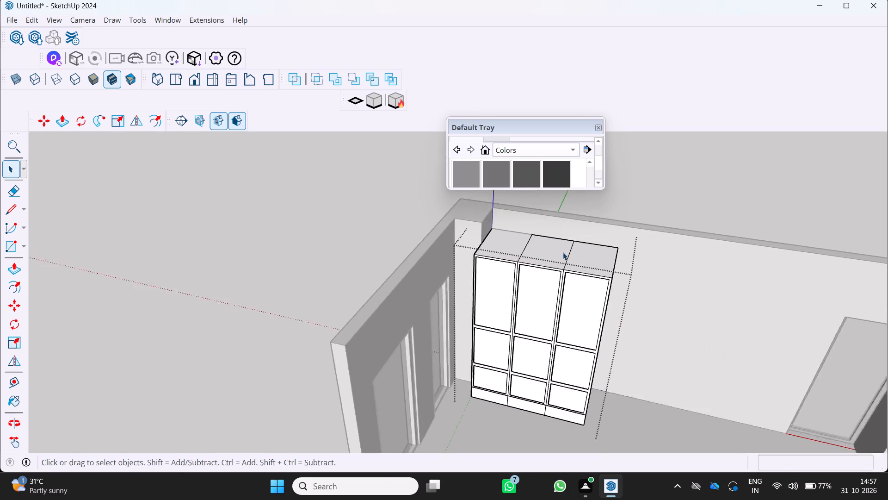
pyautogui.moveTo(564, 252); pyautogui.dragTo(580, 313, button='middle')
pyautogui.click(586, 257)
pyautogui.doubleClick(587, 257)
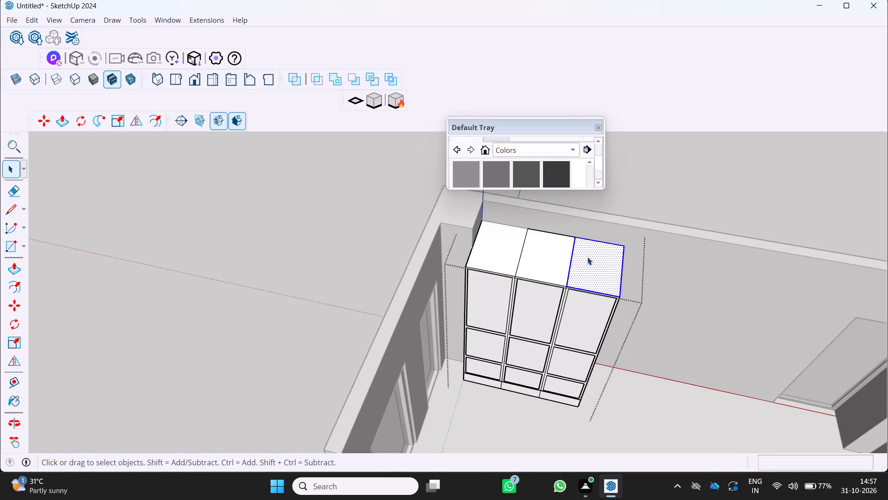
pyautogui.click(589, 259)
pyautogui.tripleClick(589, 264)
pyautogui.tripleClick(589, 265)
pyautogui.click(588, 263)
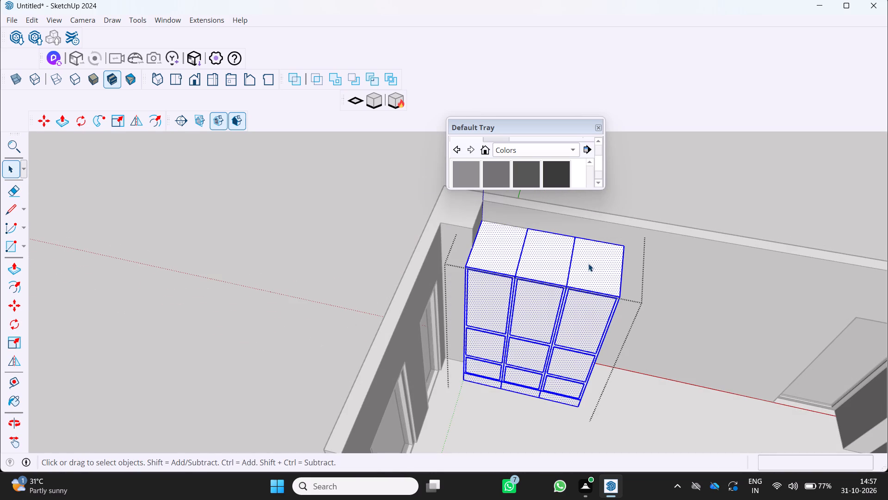
# Deselect the cabinet geometry and select all of it again from the top of the cabinet nearest the corner.
pyautogui.scroll(-4, 584, 268)
pyautogui.moveTo(582, 275); pyautogui.dragTo(585, 237, button='middle')
pyautogui.press('Escape')
pyautogui.press('space')
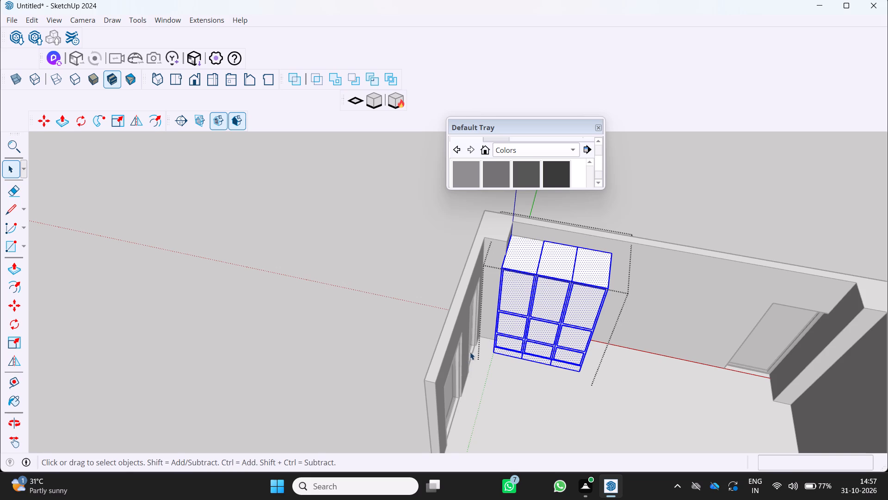
pyautogui.moveTo(471, 349); pyautogui.dragTo(484, 255, button='middle')
pyautogui.press('space')
pyautogui.moveTo(525, 393); pyautogui.dragTo(527, 388)
pyautogui.scroll(1, 513, 246)
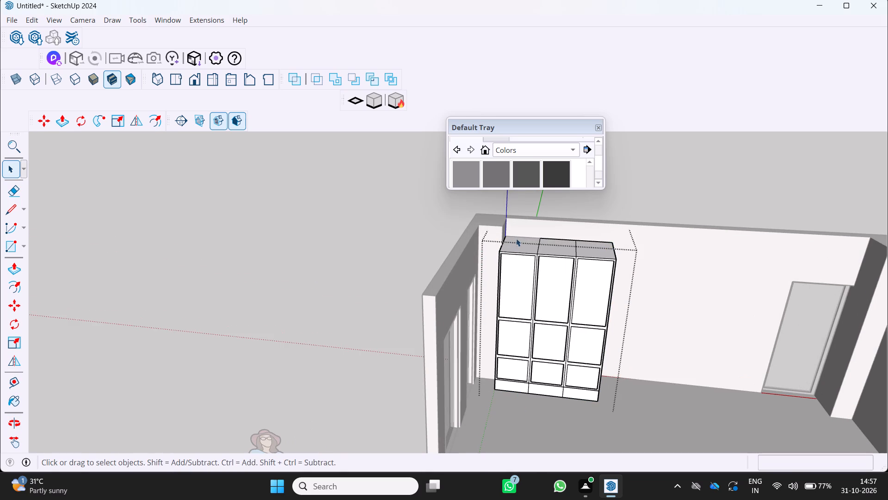
pyautogui.click(516, 238)
pyautogui.click(514, 244)
pyautogui.tripleClick(514, 250)
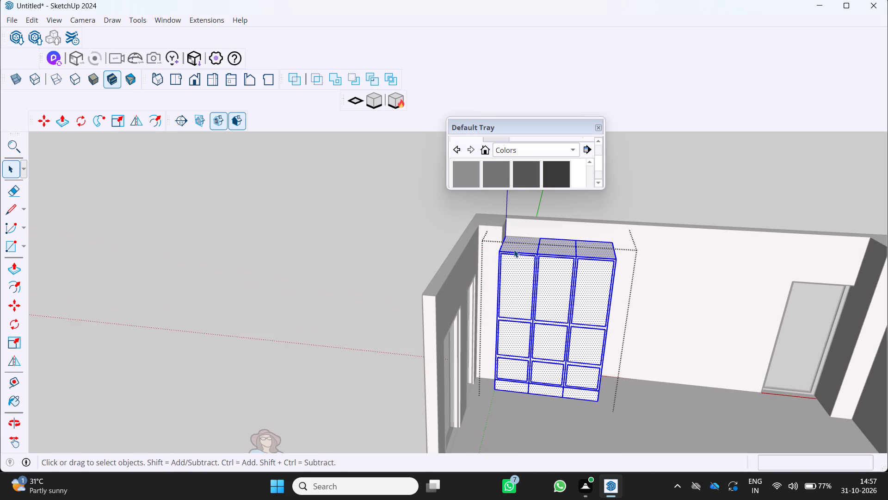
pyautogui.tripleClick(514, 250)
pyautogui.doubleClick(514, 250)
# Examine the cabinet row and the free stretch of back wall up to the door from several angles.
pyautogui.moveTo(503, 266); pyautogui.dragTo(477, 221, button='middle')
pyautogui.scroll(-1, 471, 233)
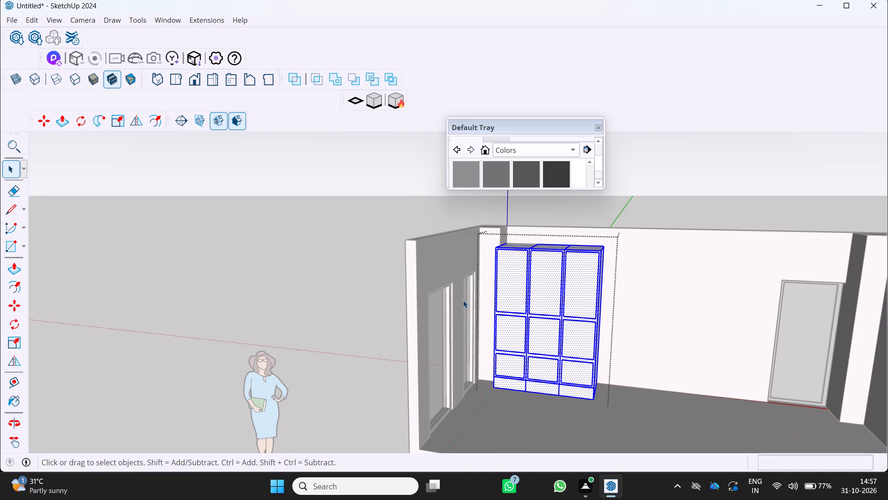
pyautogui.scroll(-3, 463, 300)
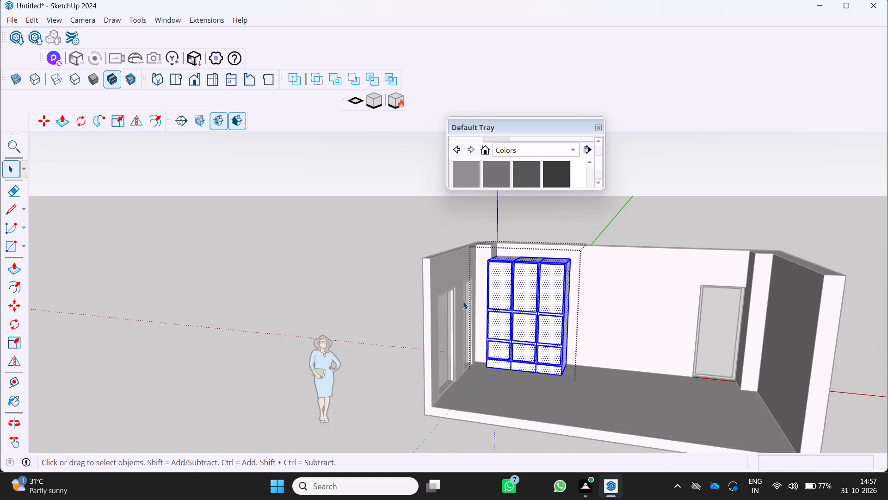
pyautogui.scroll(-2, 463, 306)
pyautogui.moveTo(478, 325); pyautogui.dragTo(535, 351, button='middle')
pyautogui.scroll(2, 548, 351)
pyautogui.moveTo(548, 351); pyautogui.dragTo(470, 362, button='middle')
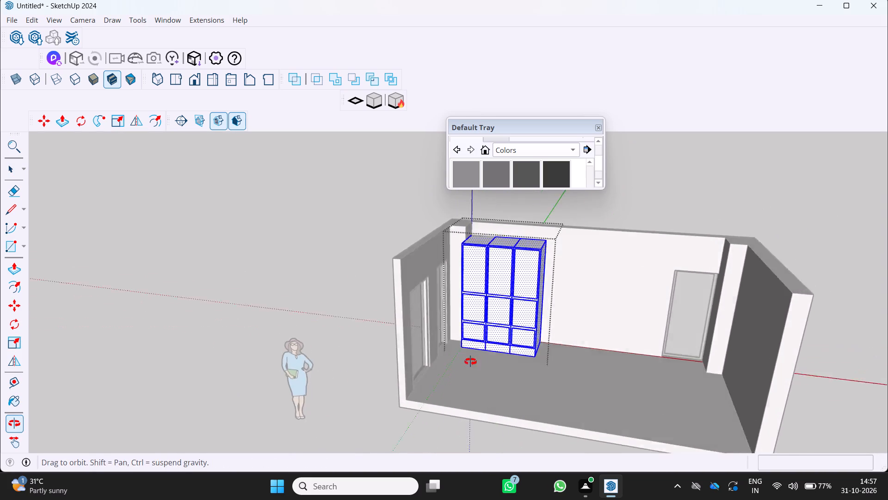
pyautogui.moveTo(470, 362); pyautogui.dragTo(463, 362, button='middle')
pyautogui.scroll(1, 555, 385)
pyautogui.moveTo(558, 383); pyautogui.dragTo(609, 272, button='middle')
pyautogui.middleClick(609, 272)
pyautogui.scroll(-3, 609, 272)
pyautogui.moveTo(572, 306); pyautogui.dragTo(570, 350, button='middle')
pyautogui.scroll(2, 636, 310)
pyautogui.moveTo(635, 307); pyautogui.dragTo(608, 366, button='middle')
pyautogui.scroll(2, 651, 310)
pyautogui.moveTo(652, 303); pyautogui.dragTo(679, 271, button='middle')
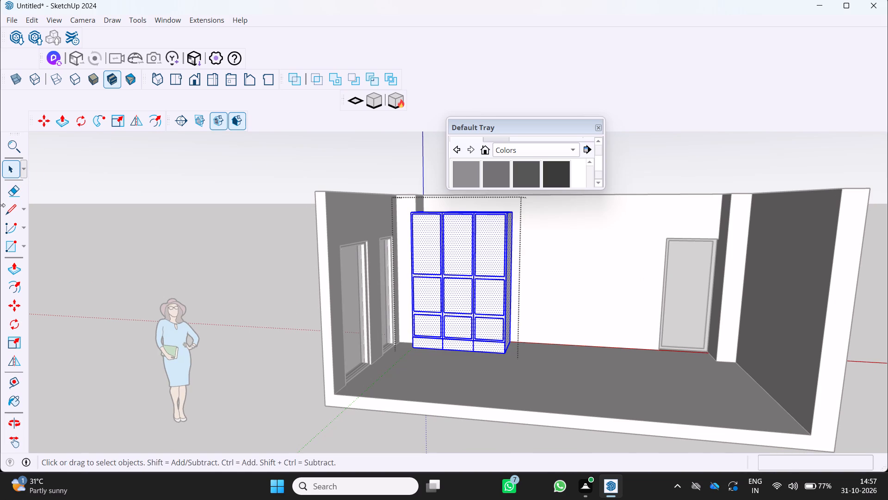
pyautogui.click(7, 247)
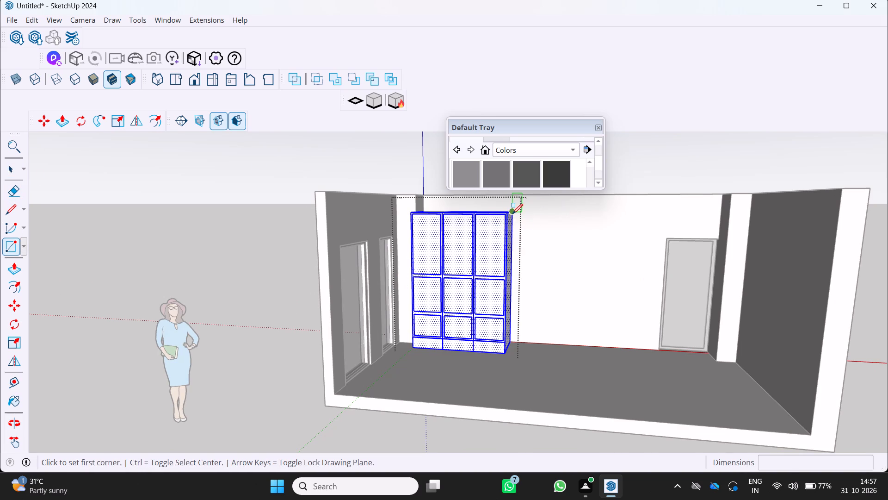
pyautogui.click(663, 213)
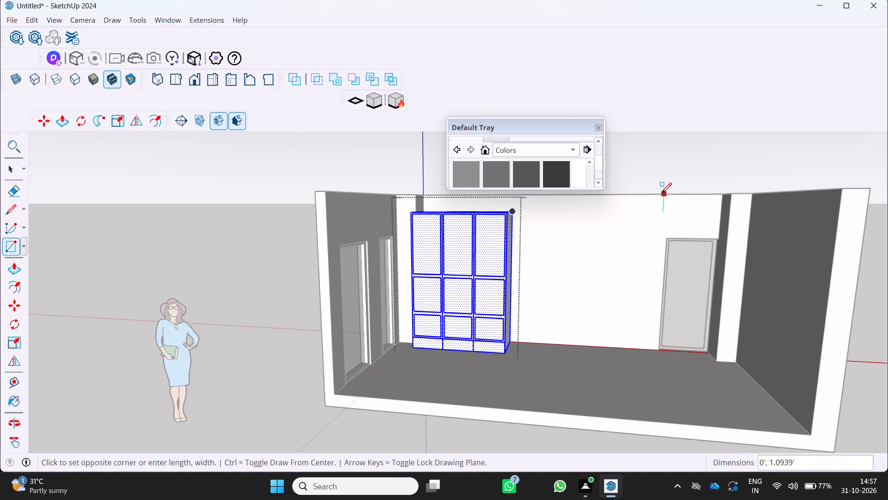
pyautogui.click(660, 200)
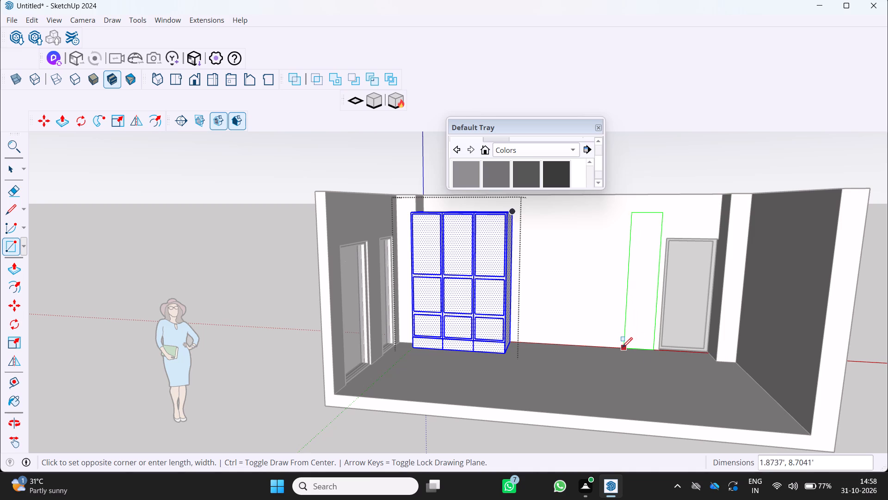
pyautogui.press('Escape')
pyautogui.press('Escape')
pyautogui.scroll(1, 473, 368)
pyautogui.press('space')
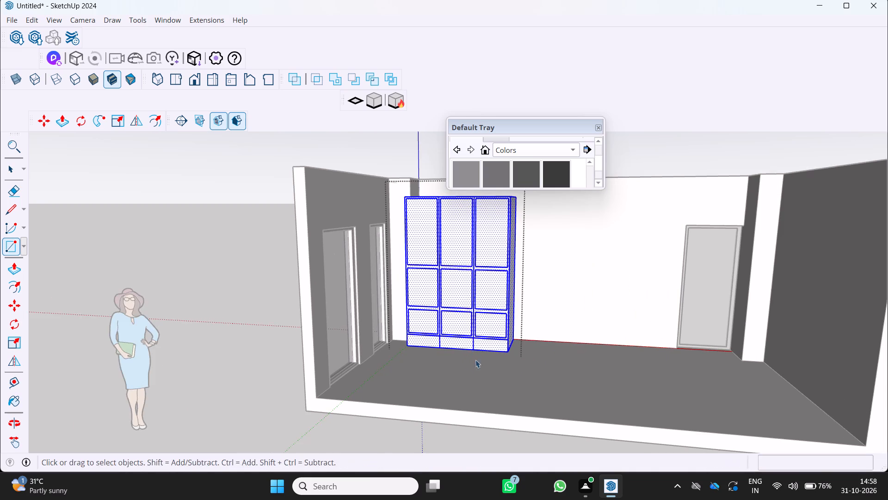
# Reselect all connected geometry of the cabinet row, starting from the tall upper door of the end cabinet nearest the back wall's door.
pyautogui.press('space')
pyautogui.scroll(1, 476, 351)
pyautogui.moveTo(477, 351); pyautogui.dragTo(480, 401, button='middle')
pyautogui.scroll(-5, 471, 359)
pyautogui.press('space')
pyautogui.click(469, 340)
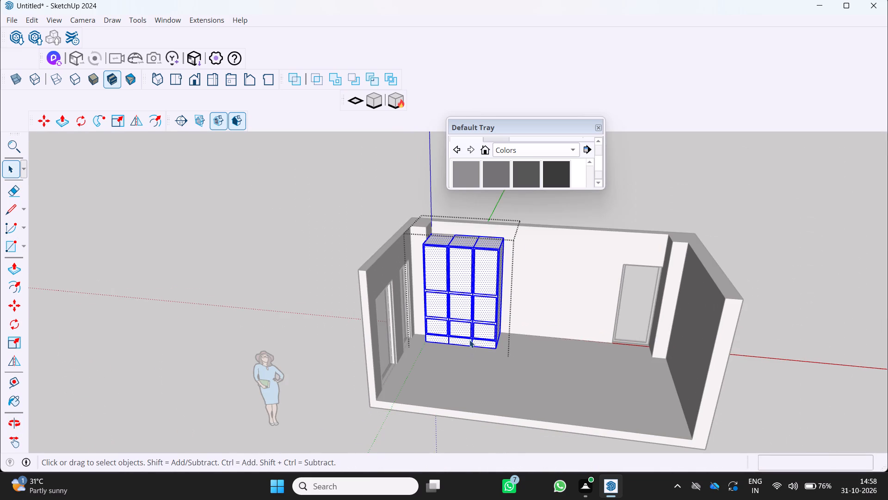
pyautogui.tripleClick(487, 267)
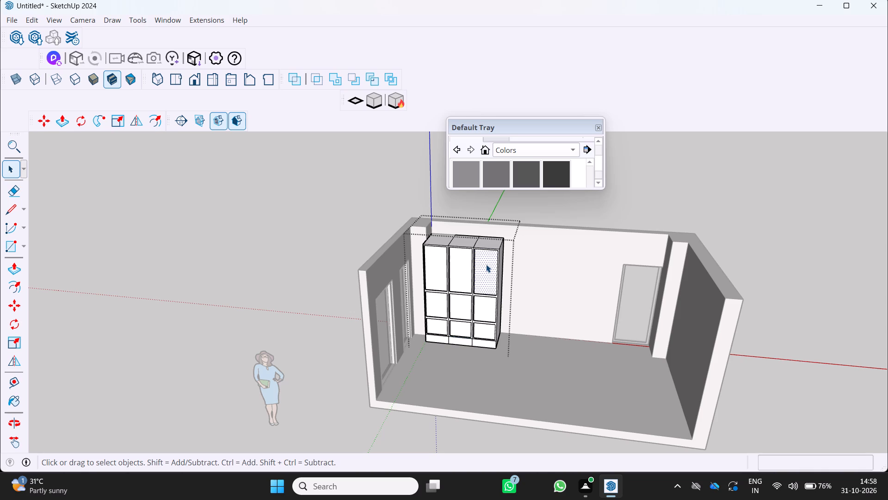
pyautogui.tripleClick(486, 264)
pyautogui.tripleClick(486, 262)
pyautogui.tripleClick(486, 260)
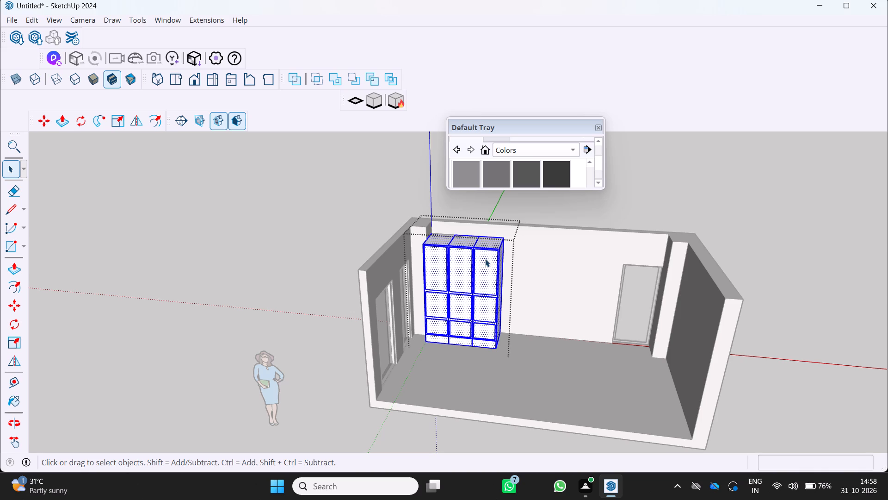
# Close the floating Default Tray.
pyautogui.click(595, 126)
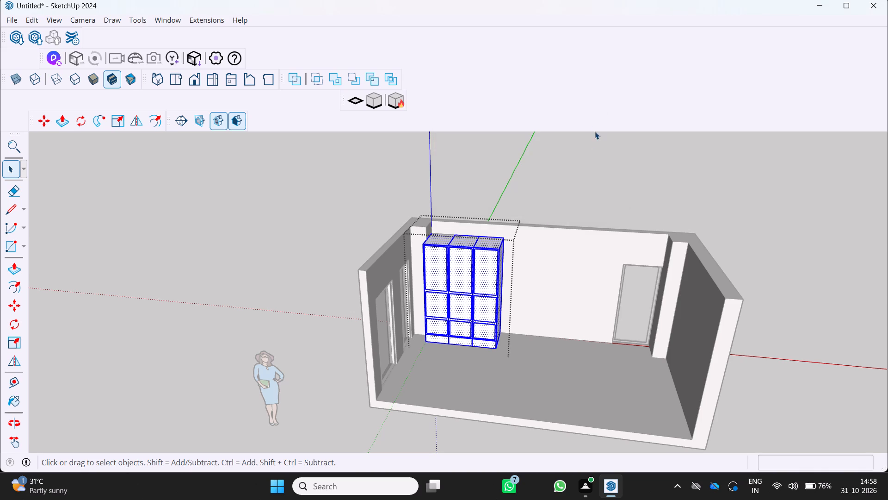
# Select all the cabinet geometry and copy the three-cabinet row about 9.6' along the back wall toward the door.
pyautogui.scroll(2, 486, 259)
pyautogui.moveTo(497, 267); pyautogui.dragTo(495, 305, button='middle')
pyautogui.press('space')
pyautogui.press('space')
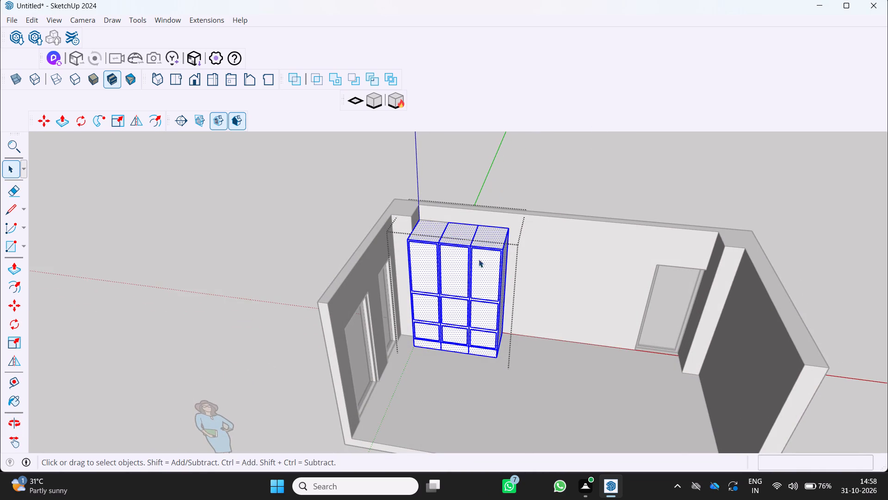
pyautogui.click(478, 260)
pyautogui.tripleClick(477, 264)
pyautogui.moveTo(475, 264); pyautogui.dragTo(475, 269)
pyautogui.tripleClick(475, 267)
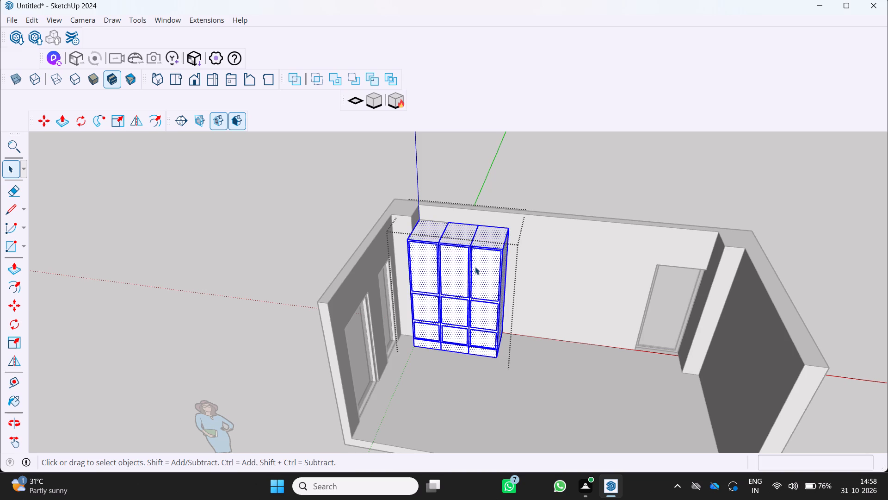
pyautogui.click(475, 268)
pyautogui.press('m')
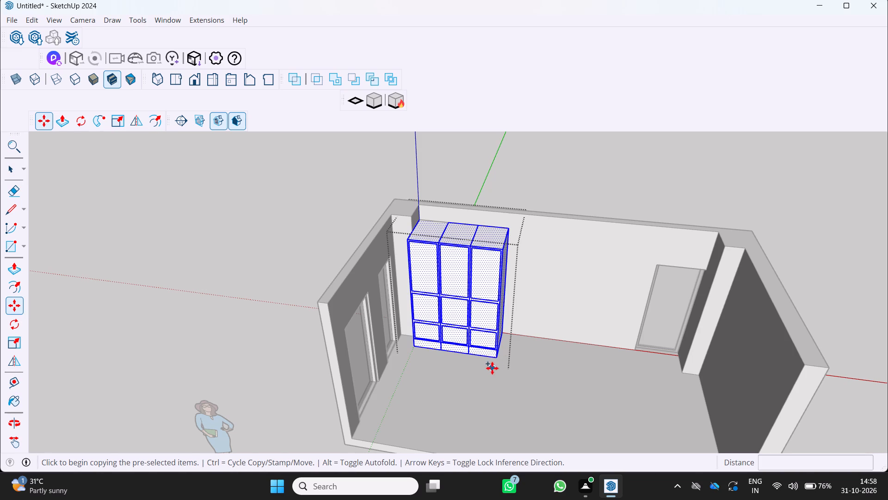
pyautogui.click(494, 358)
pyautogui.scroll(2, 636, 375)
pyautogui.moveTo(637, 373); pyautogui.dragTo(555, 357, button='middle')
pyautogui.middleClick(554, 357)
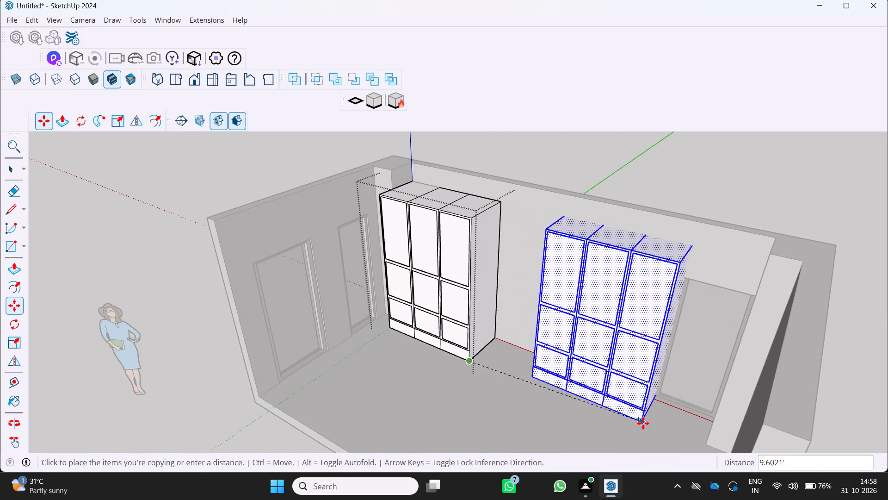
pyautogui.click(641, 424)
# Erase the outer side, top and tall upper door edges of the copied cabinet nearest the original row.
pyautogui.moveTo(573, 391); pyautogui.dragTo(635, 344, button='middle')
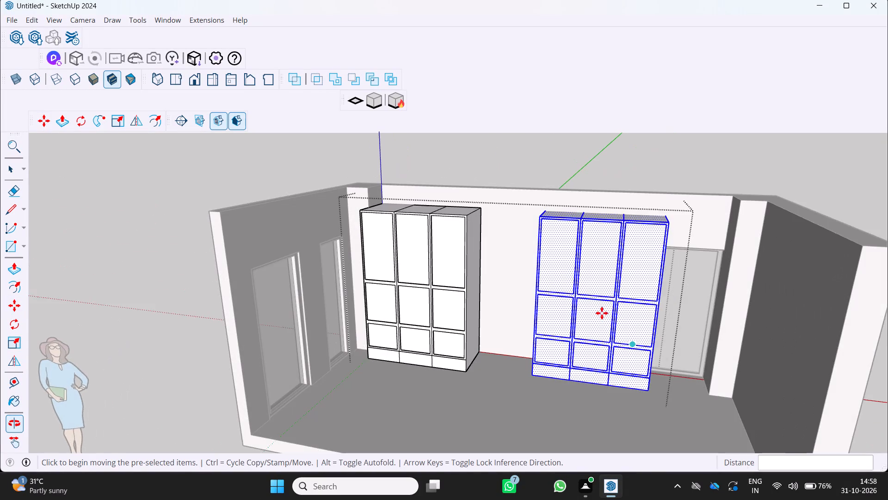
pyautogui.scroll(3, 559, 277)
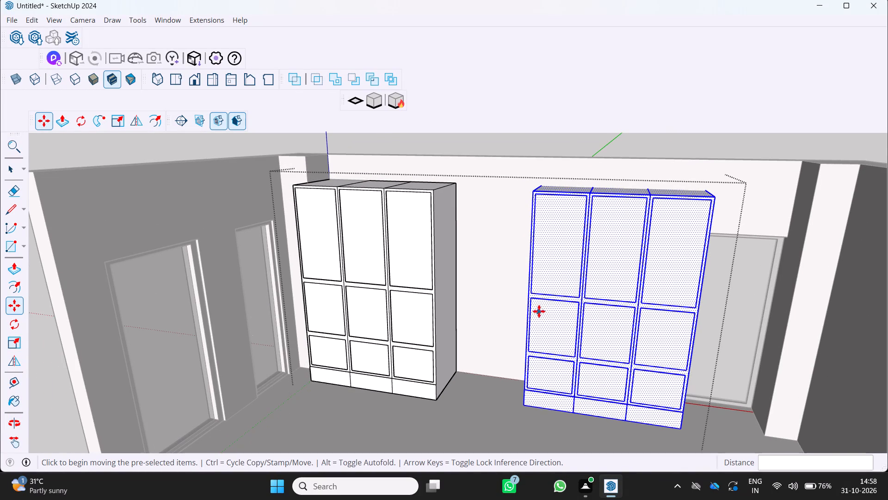
pyautogui.press('e')
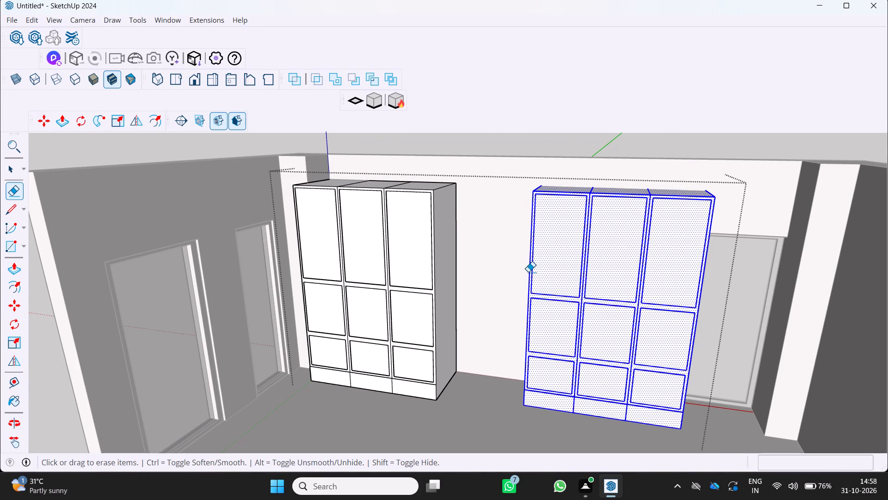
pyautogui.click(528, 272)
pyautogui.click(531, 272)
pyautogui.click(536, 258)
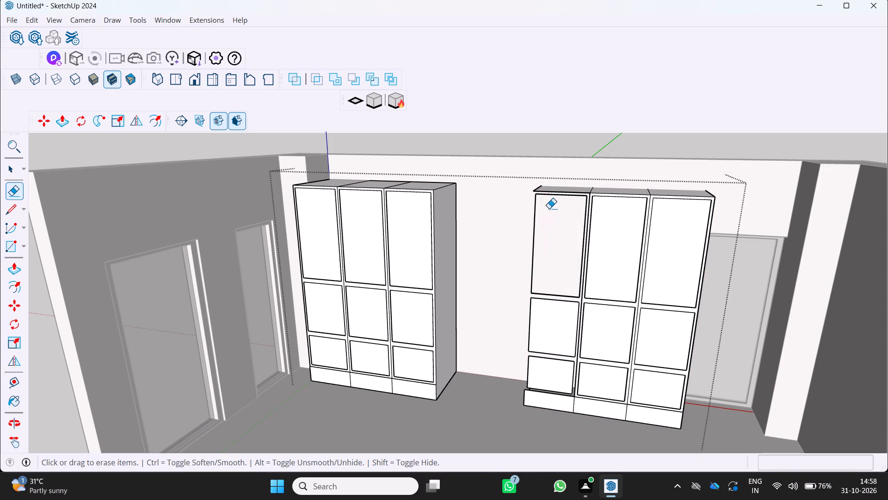
pyautogui.click(556, 192)
pyautogui.click(562, 198)
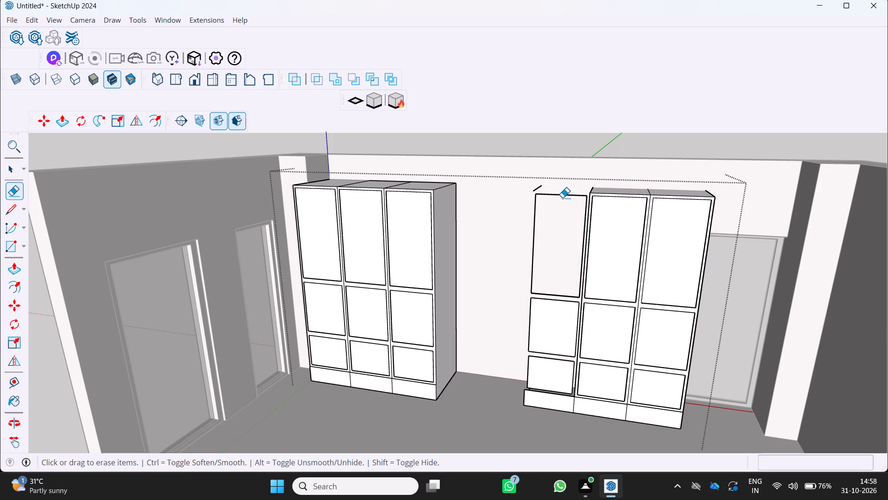
pyautogui.click(563, 196)
pyautogui.moveTo(557, 195); pyautogui.dragTo(616, 243, button='middle')
pyautogui.middleClick(615, 240)
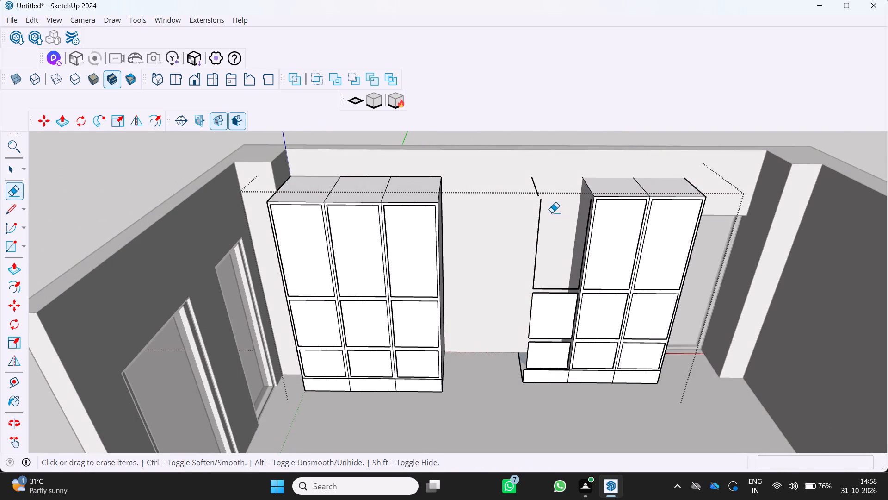
pyautogui.click(541, 215)
pyautogui.click(536, 187)
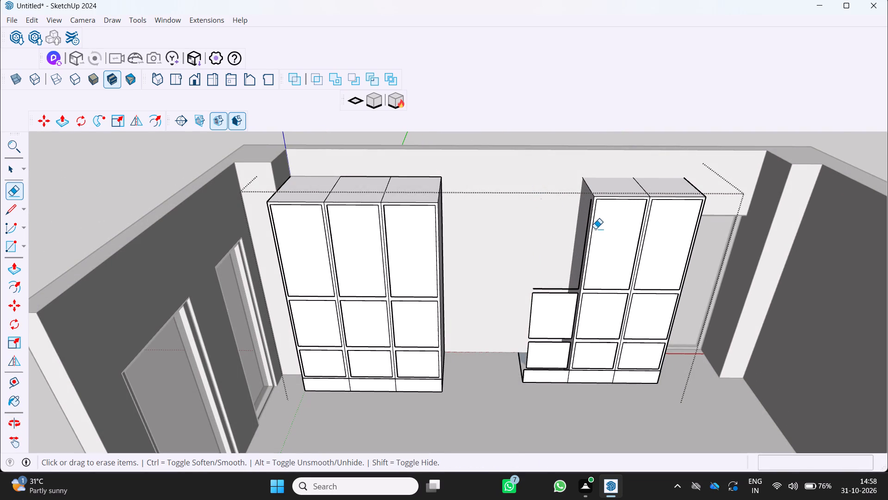
# Erase the top, tall upper door and mid-height door edges of the middle copied cabinet.
pyautogui.click(595, 229)
pyautogui.moveTo(596, 219); pyautogui.dragTo(574, 200, button='middle')
pyautogui.scroll(1, 596, 219)
pyautogui.middleClick(572, 200)
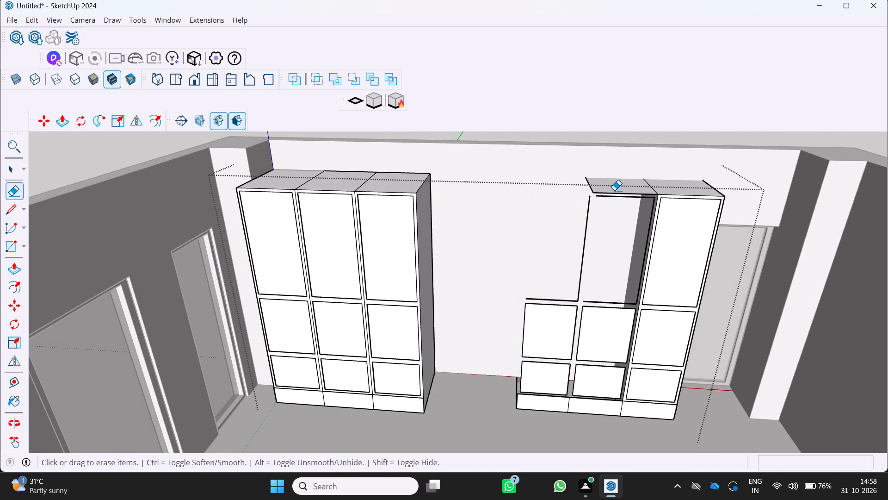
pyautogui.moveTo(610, 190); pyautogui.dragTo(605, 195)
pyautogui.click(593, 191)
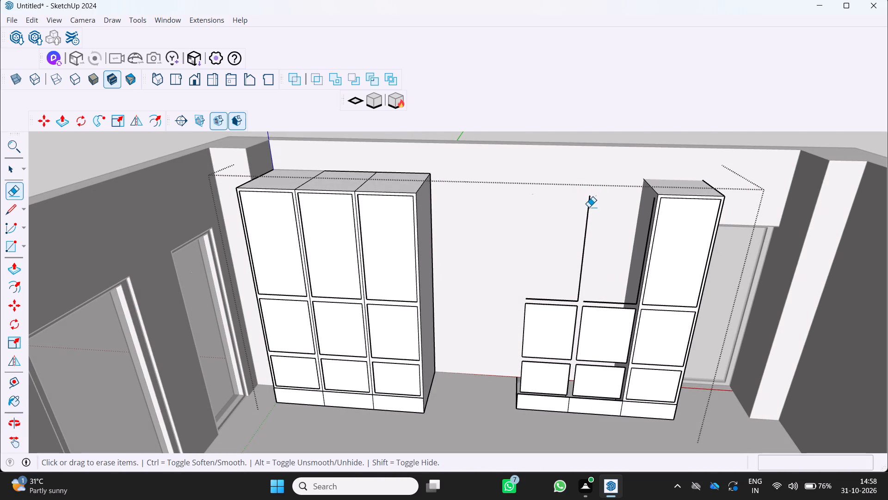
pyautogui.click(590, 217)
pyautogui.click(607, 303)
pyautogui.moveTo(609, 313); pyautogui.dragTo(605, 306)
pyautogui.click(580, 315)
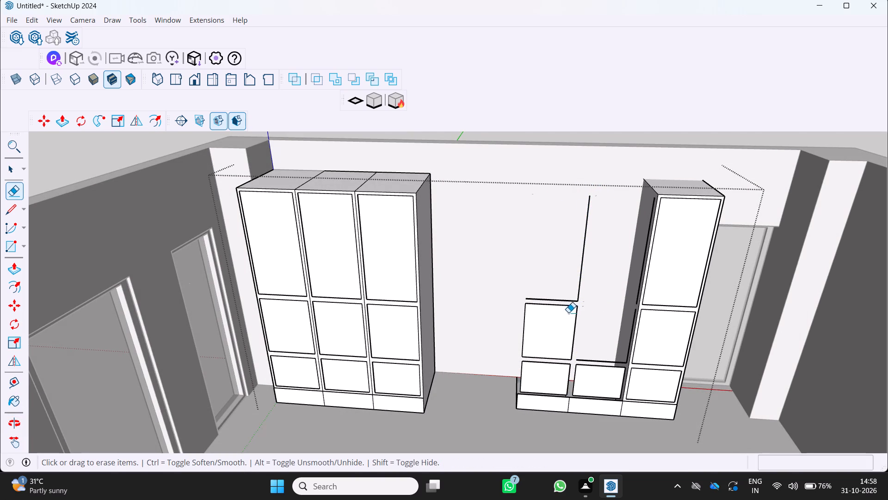
# Erase the mid-height door, drawer front and plinth front of the copied cabinet nearest the original row.
pyautogui.click(569, 312)
pyautogui.click(562, 306)
pyautogui.click(556, 298)
pyautogui.click(555, 301)
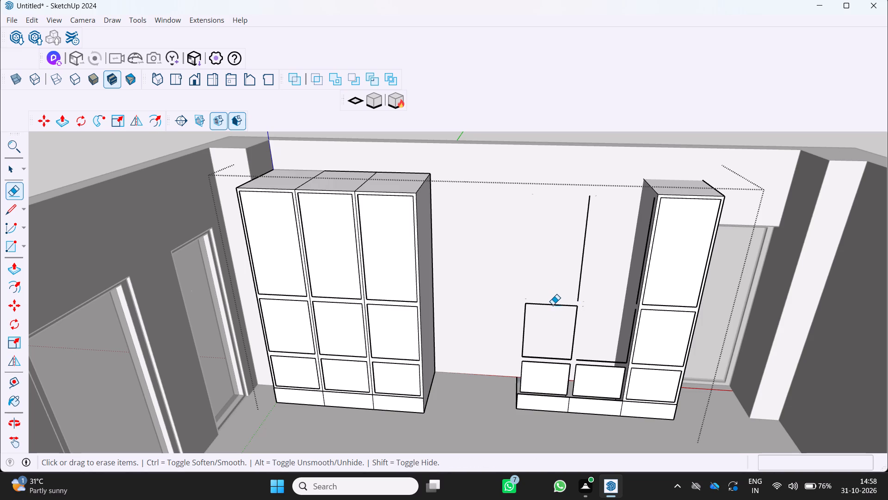
pyautogui.click(553, 305)
pyautogui.click(524, 315)
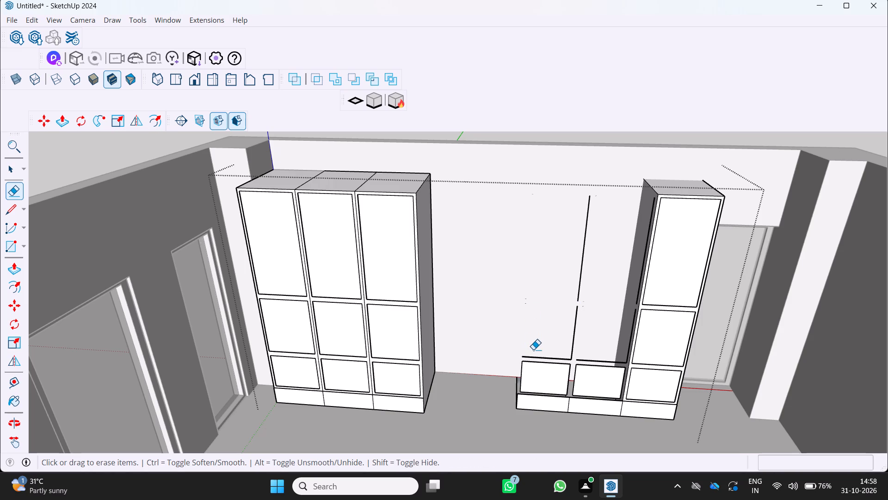
pyautogui.click(531, 358)
pyautogui.click(530, 363)
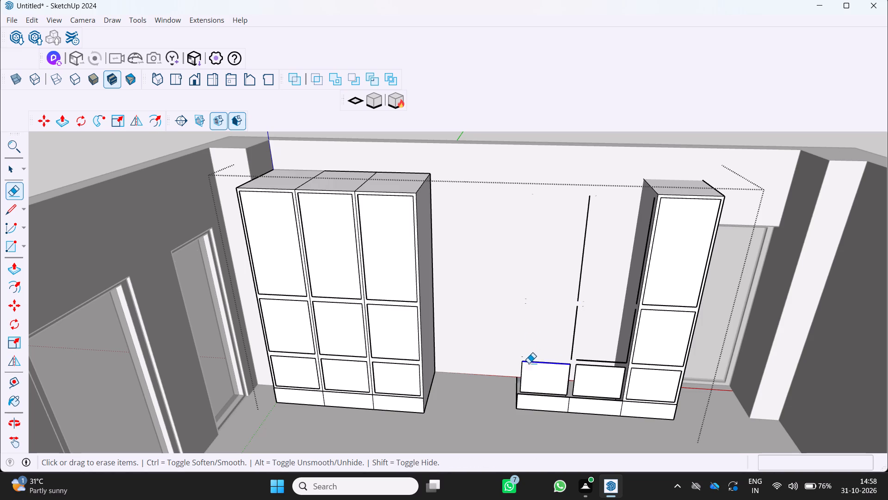
pyautogui.click(524, 372)
pyautogui.click(524, 398)
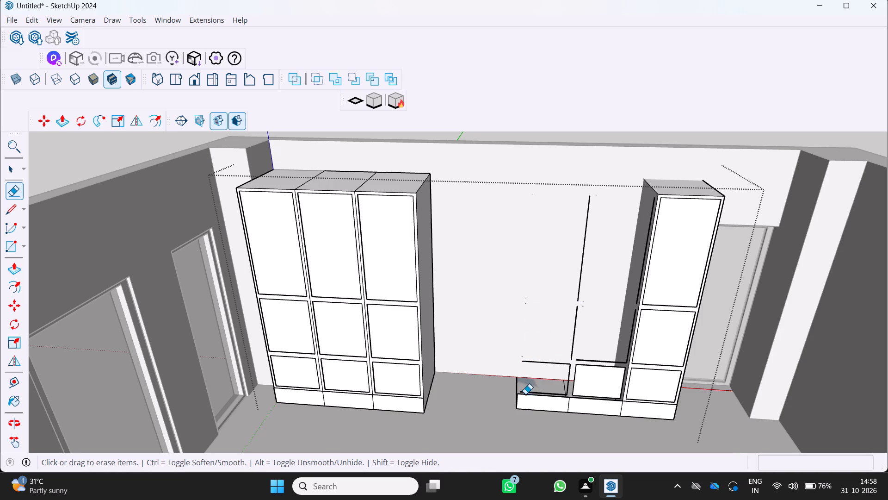
pyautogui.click(532, 394)
pyautogui.click(536, 394)
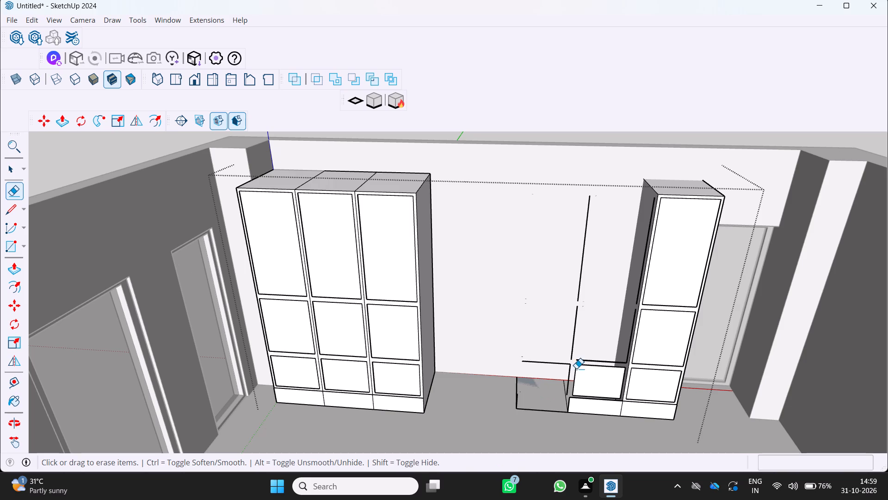
# Erase the leftover rail and vertical divider edges between the first two copied cabinets.
pyautogui.click(571, 368)
pyautogui.click(562, 363)
pyautogui.click(573, 339)
pyautogui.click(580, 269)
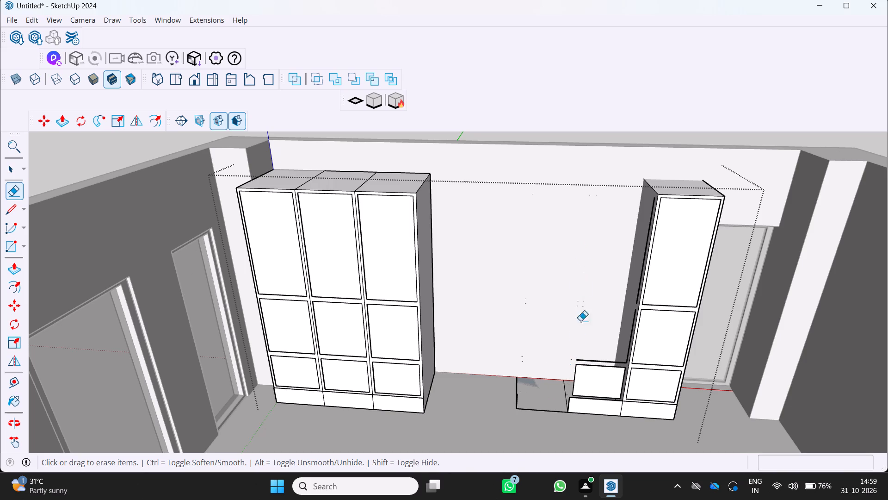
# Erase the leftover rail edge and the drawer front edges of the middle copied cabinet.
pyautogui.moveTo(573, 335); pyautogui.dragTo(548, 266, button='middle')
pyautogui.scroll(3, 663, 379)
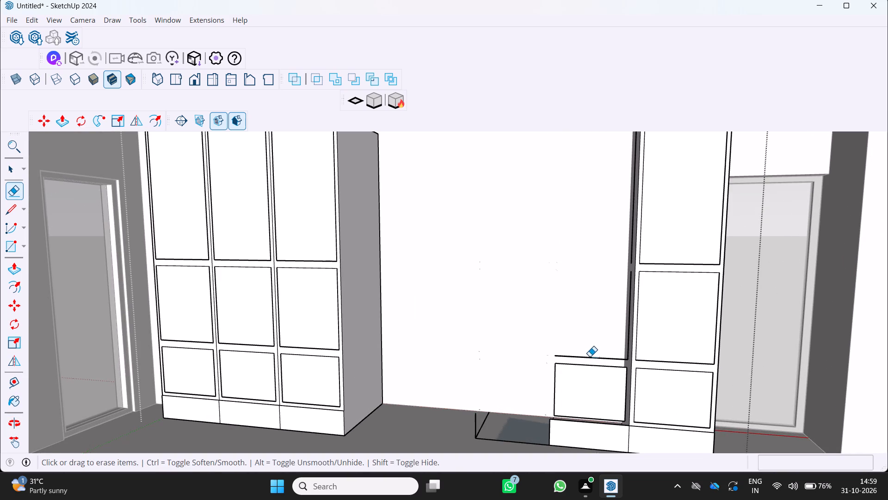
pyautogui.click(589, 356)
pyautogui.click(596, 367)
pyautogui.scroll(-3, 591, 368)
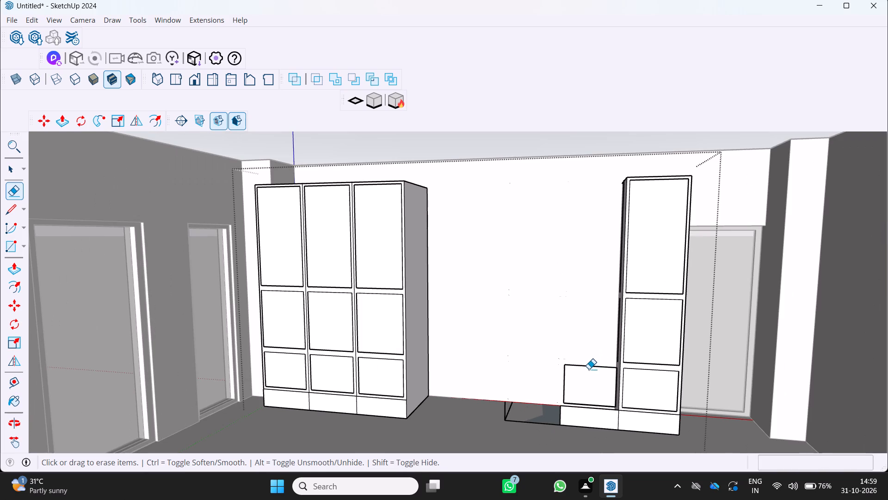
pyautogui.click(589, 365)
pyautogui.click(561, 371)
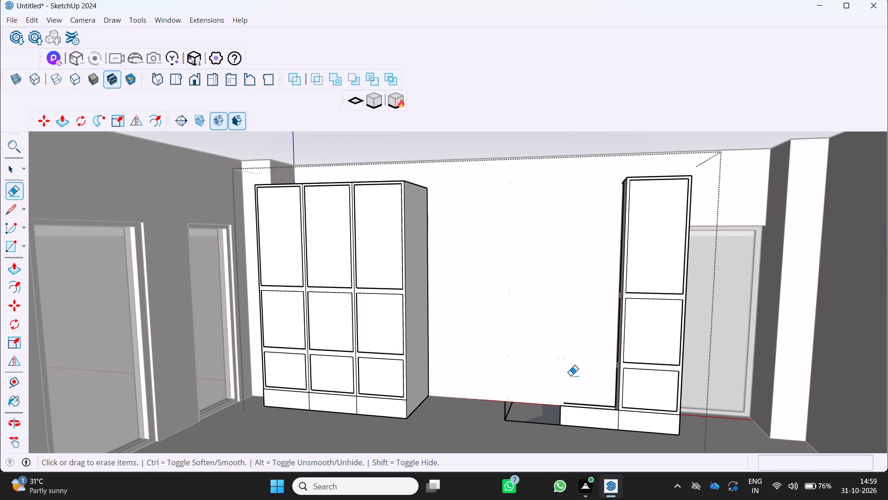
pyautogui.scroll(5, 601, 395)
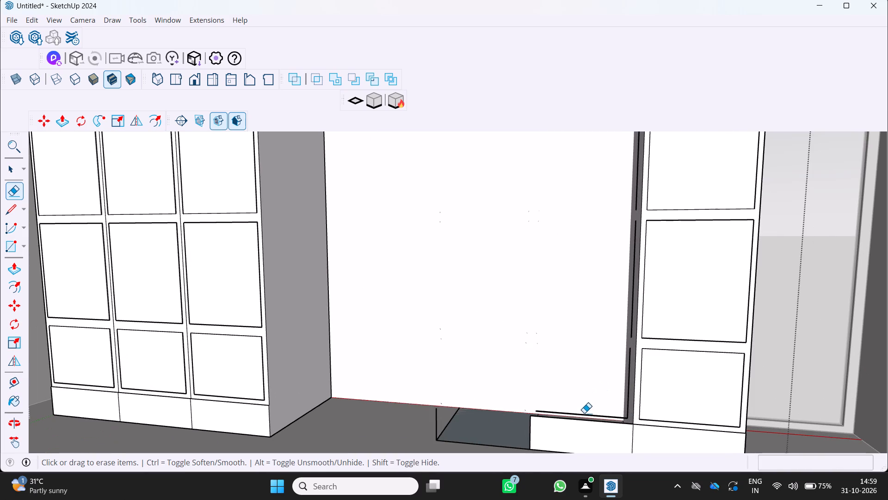
pyautogui.click(584, 415)
# Erase the stray vertical door and drawer edges along the inner side of the remaining copied cabinet.
pyautogui.scroll(2, 613, 414)
pyautogui.moveTo(614, 414); pyautogui.dragTo(654, 431, button='middle')
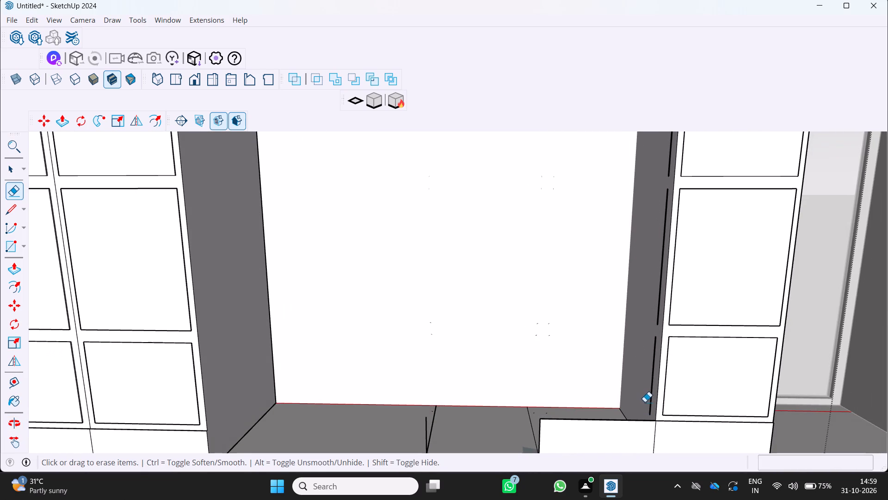
pyautogui.click(653, 400)
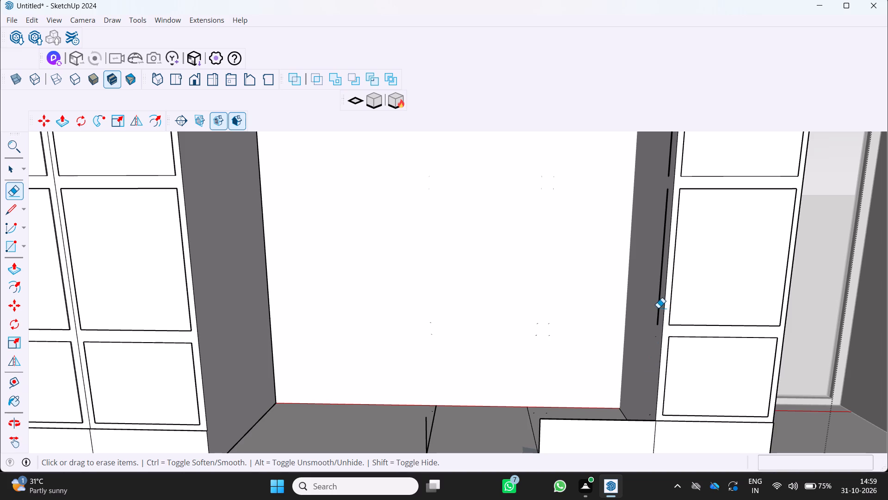
pyautogui.click(658, 308)
pyautogui.scroll(-5, 656, 307)
pyautogui.scroll(2, 669, 218)
pyautogui.click(665, 194)
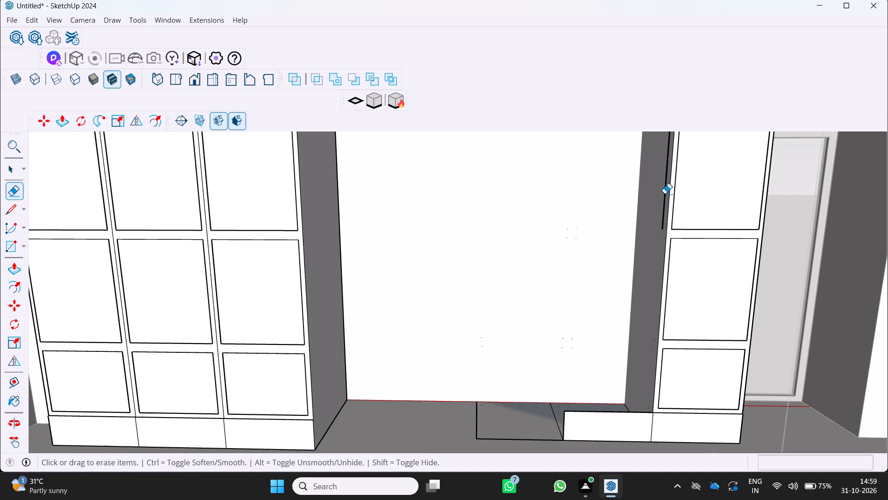
# Erase the plinth front and its top edges on the middle copied cabinet.
pyautogui.scroll(-4, 646, 275)
pyautogui.moveTo(593, 367); pyautogui.dragTo(570, 366, button='middle')
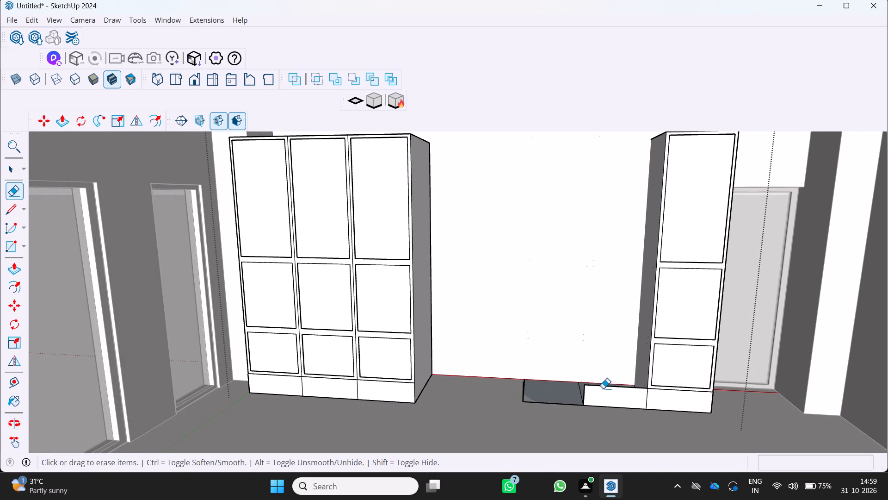
pyautogui.click(604, 390)
pyautogui.click(603, 385)
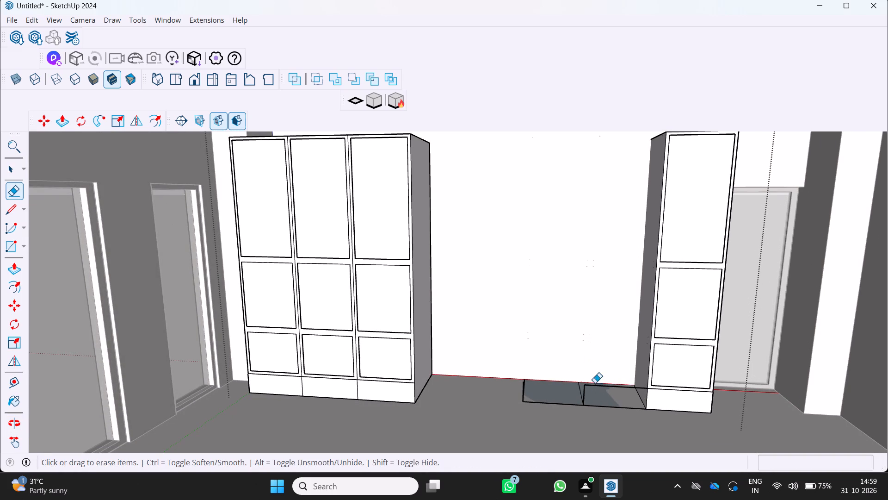
pyautogui.click(595, 383)
pyautogui.click(604, 385)
# Erase the leftover plinth uprights and floor outline edges of the two removed copied cabinets.
pyautogui.moveTo(600, 405); pyautogui.dragTo(590, 421, button='middle')
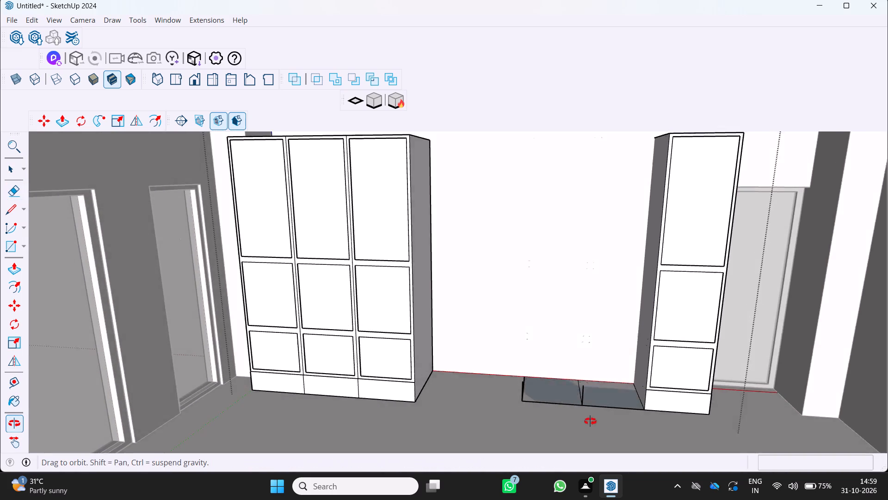
pyautogui.moveTo(590, 421); pyautogui.dragTo(584, 425, button='middle')
pyautogui.scroll(1, 585, 425)
pyautogui.middleClick(584, 425)
pyautogui.scroll(3, 585, 421)
pyautogui.moveTo(571, 391); pyautogui.dragTo(584, 393)
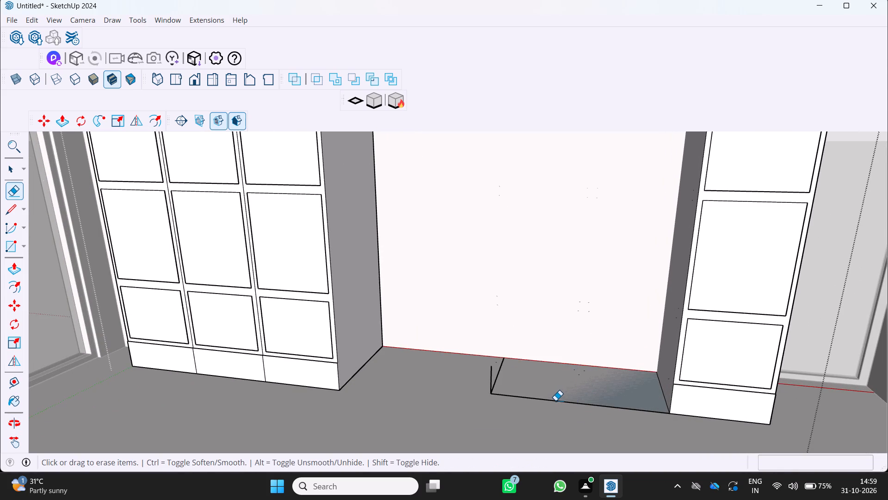
pyautogui.click(555, 400)
pyautogui.click(490, 371)
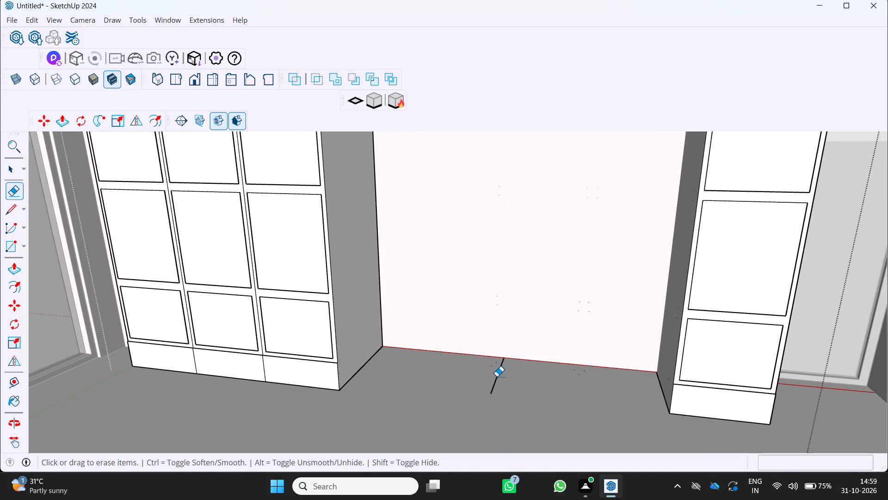
pyautogui.click(497, 376)
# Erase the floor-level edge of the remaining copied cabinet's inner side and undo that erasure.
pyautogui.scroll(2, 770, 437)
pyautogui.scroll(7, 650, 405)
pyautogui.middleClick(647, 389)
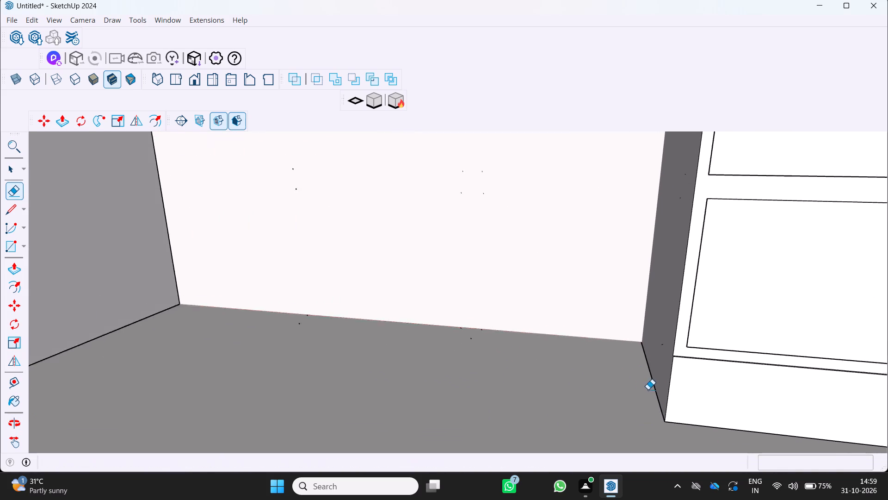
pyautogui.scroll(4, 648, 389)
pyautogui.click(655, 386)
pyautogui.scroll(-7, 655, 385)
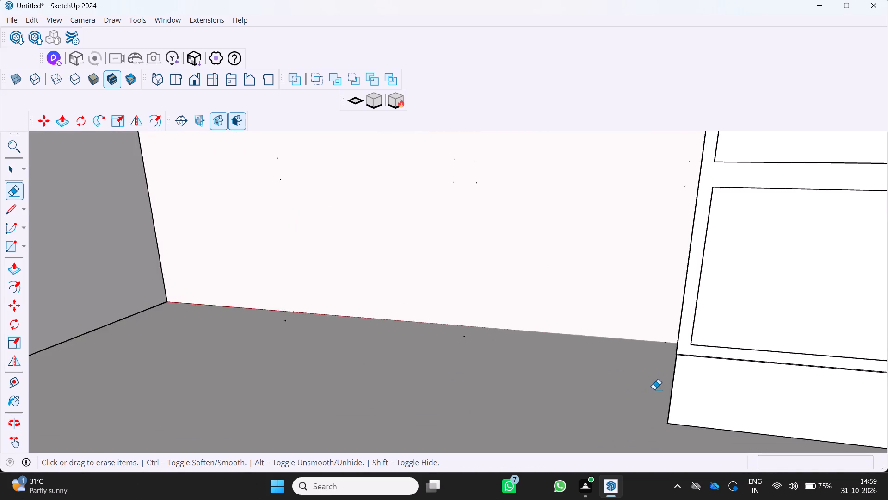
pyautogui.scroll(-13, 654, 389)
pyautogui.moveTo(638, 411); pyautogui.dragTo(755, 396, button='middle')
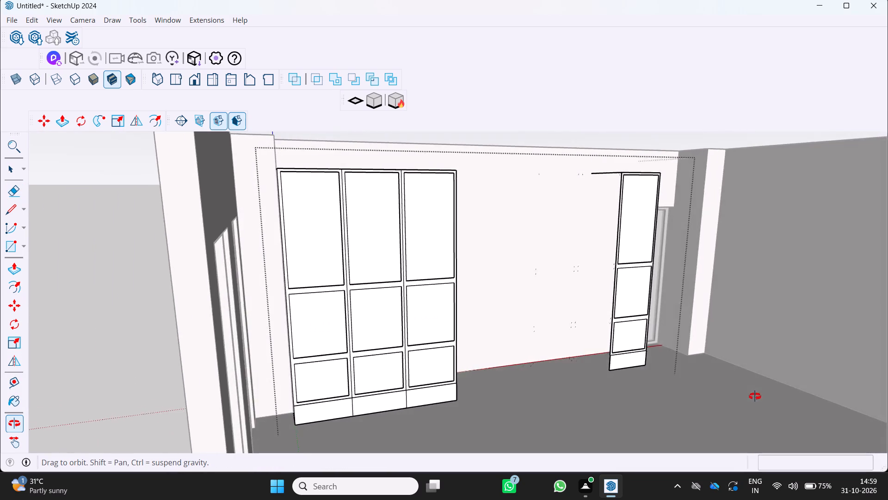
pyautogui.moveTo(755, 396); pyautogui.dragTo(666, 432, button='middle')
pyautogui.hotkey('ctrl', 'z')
# Close the copied cabinet group and return to editing the whole room model.
pyautogui.moveTo(655, 420); pyautogui.dragTo(623, 412, button='middle')
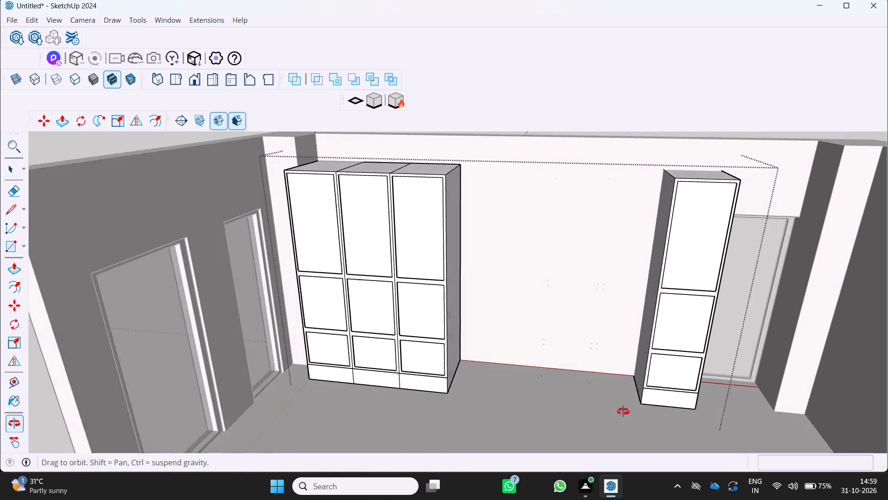
pyautogui.moveTo(623, 412); pyautogui.dragTo(557, 424, button='middle')
pyautogui.middleClick(556, 425)
pyautogui.scroll(-4, 556, 425)
pyautogui.moveTo(581, 420); pyautogui.dragTo(646, 311, button='middle')
pyautogui.scroll(1, 631, 354)
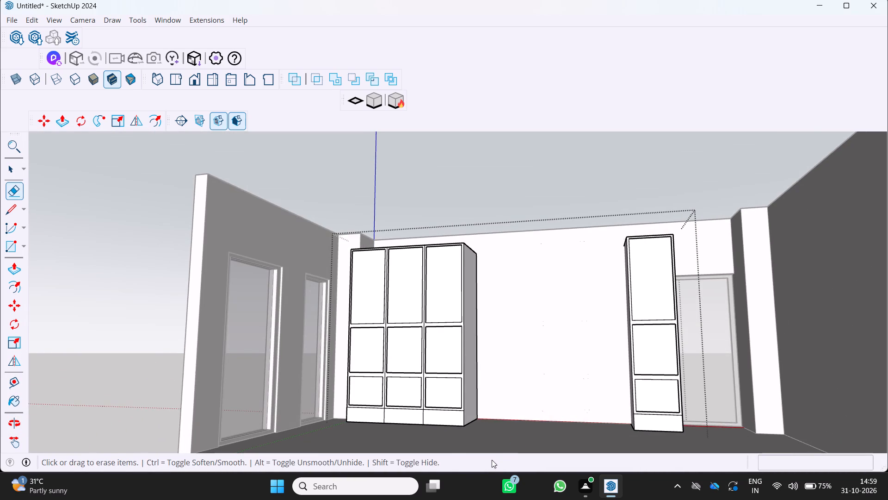
pyautogui.press('space')
pyautogui.scroll(-6, 531, 403)
pyautogui.moveTo(536, 385); pyautogui.dragTo(556, 452, button='middle')
pyautogui.moveTo(555, 450); pyautogui.dragTo(553, 446, button='middle')
pyautogui.press('space')
pyautogui.click(518, 429)
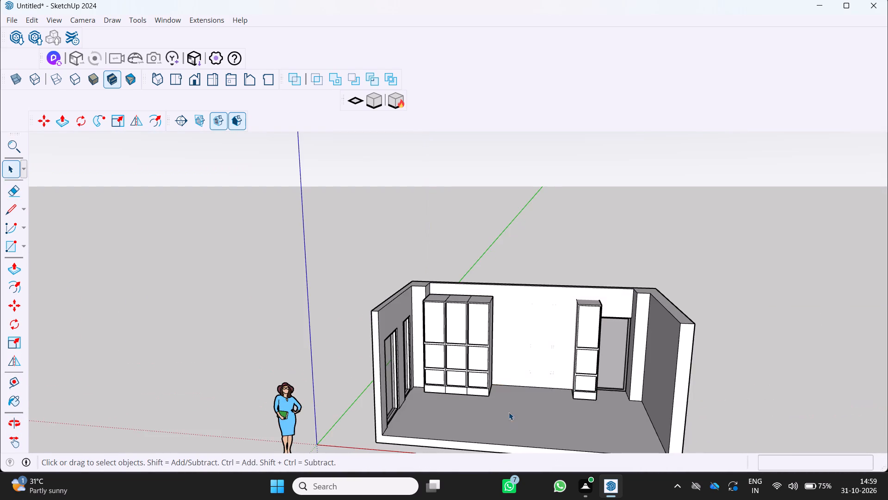
# Draw a floor rectangle about 2.22' by 2.83' against the back wall and the side of the original cabinet row.
pyautogui.moveTo(509, 412); pyautogui.dragTo(492, 375, button='middle')
pyautogui.scroll(1, 493, 379)
pyautogui.middleClick(492, 375)
pyautogui.scroll(2, 491, 390)
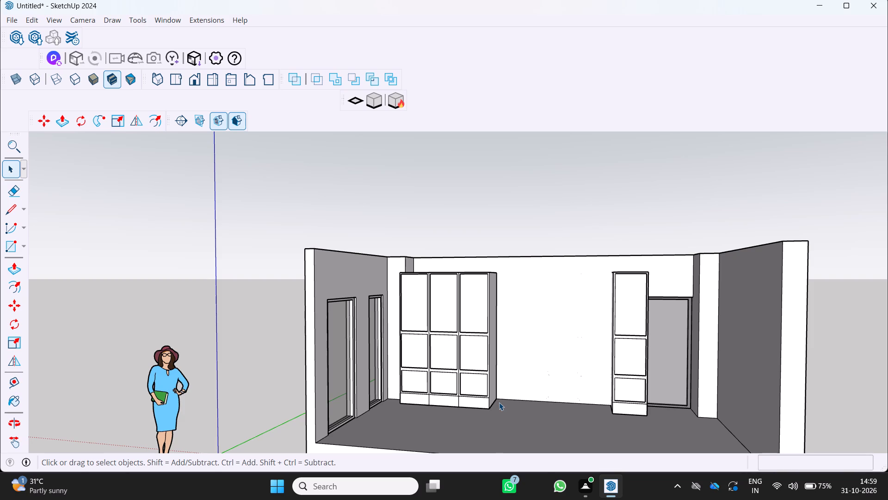
pyautogui.moveTo(521, 407); pyautogui.dragTo(506, 451, button='middle')
pyautogui.middleClick(506, 451)
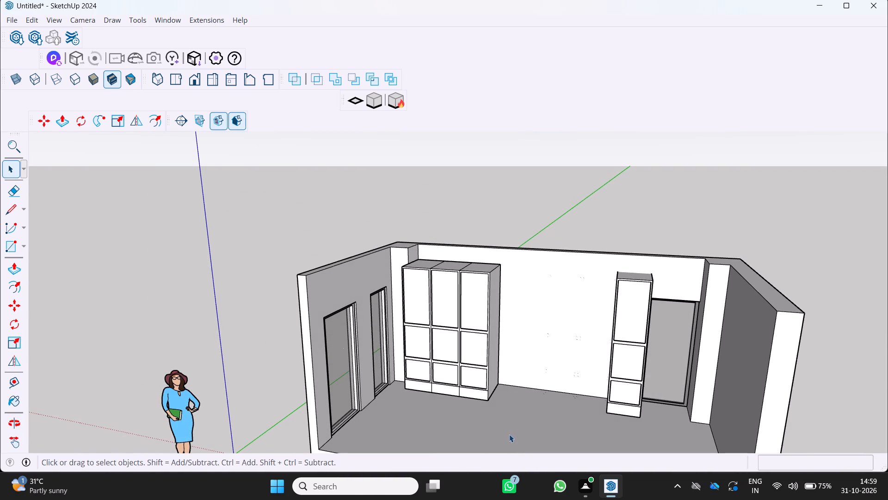
pyautogui.scroll(1, 523, 428)
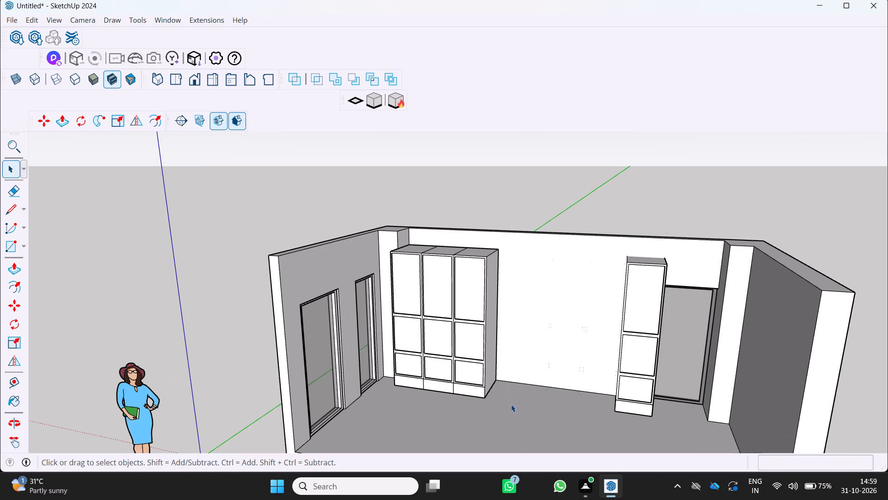
pyautogui.press('r')
pyautogui.scroll(7, 512, 405)
pyautogui.click(485, 368)
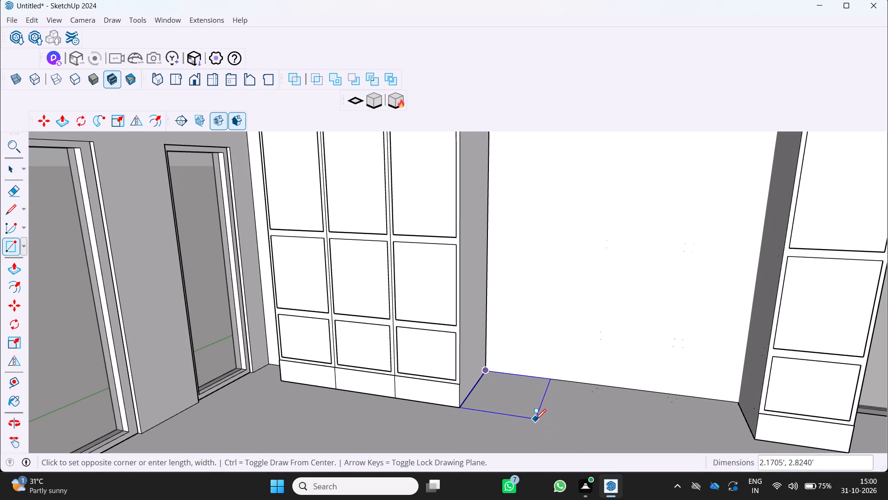
pyautogui.click(537, 420)
pyautogui.press('space')
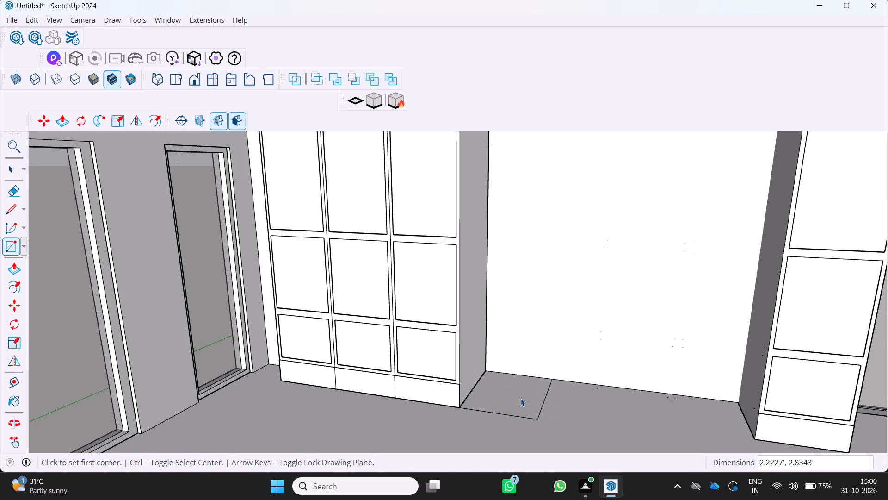
# Group the new floor rectangle's face together with its edges.
pyautogui.click(521, 397)
pyautogui.rightClick(521, 398)
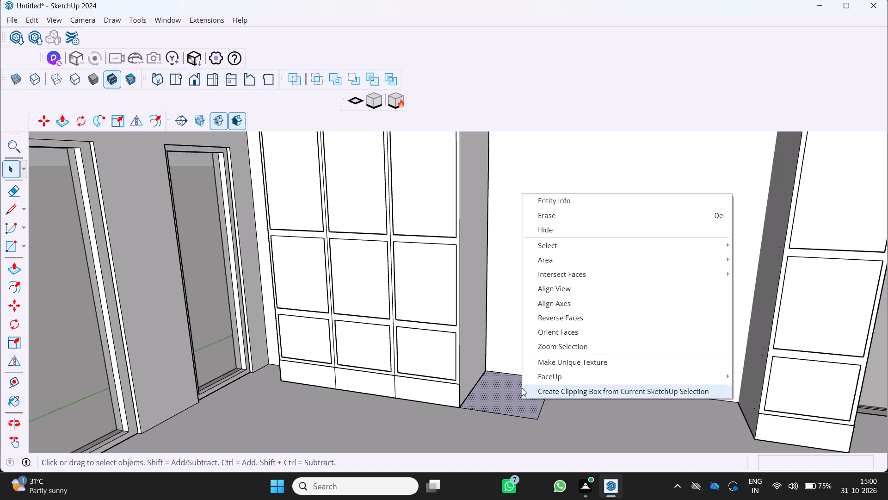
pyautogui.tripleClick(511, 396)
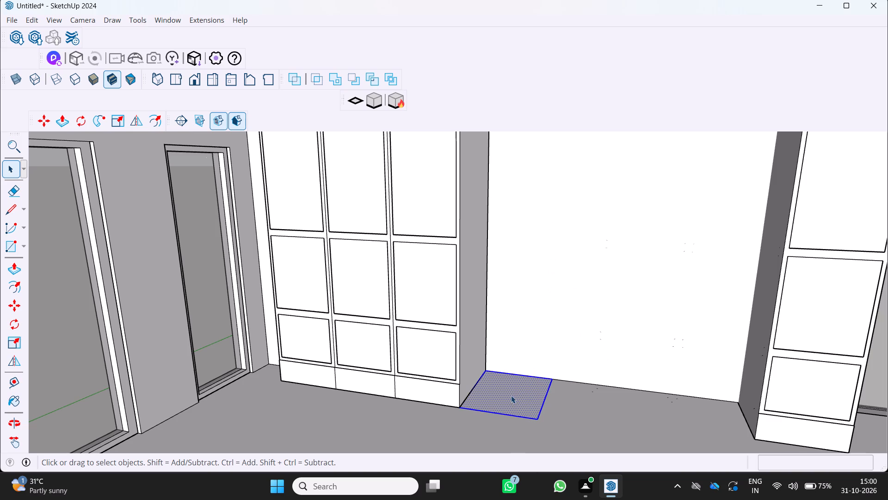
pyautogui.rightClick(511, 395)
pyautogui.click(550, 273)
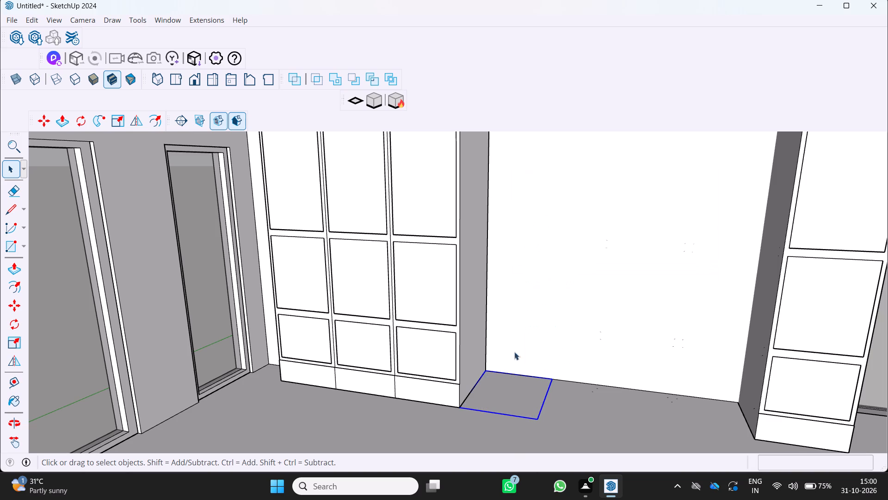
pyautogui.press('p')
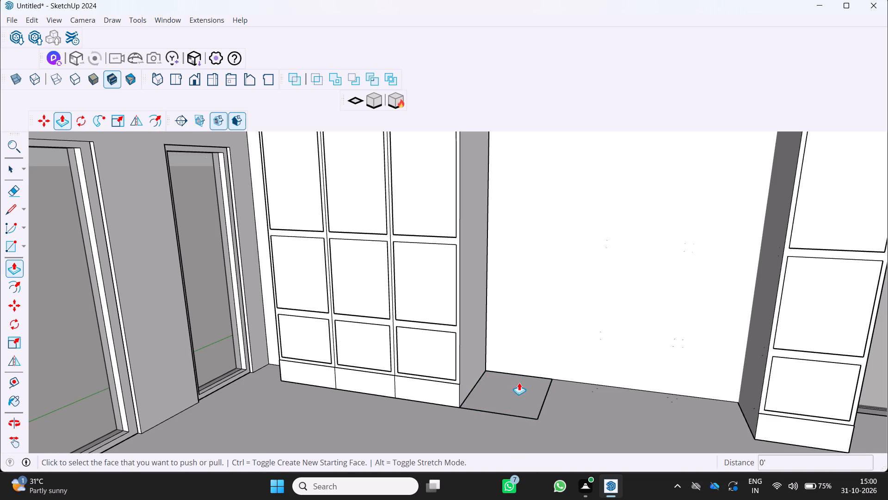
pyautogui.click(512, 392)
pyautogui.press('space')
# Open the floor rectangle group and push/pull its face up about 3.19' into a base cabinet block.
pyautogui.scroll(-10, 510, 385)
pyautogui.scroll(7, 509, 385)
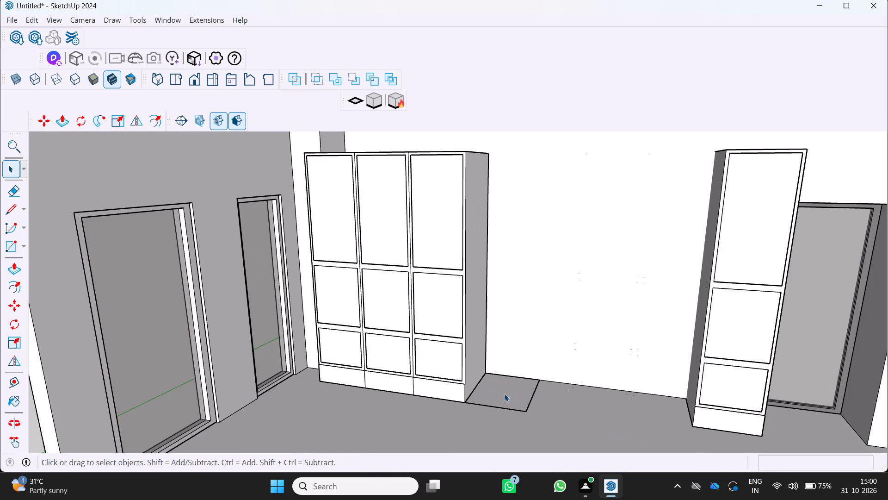
pyautogui.doubleClick(504, 394)
pyautogui.click(504, 394)
pyautogui.press('p')
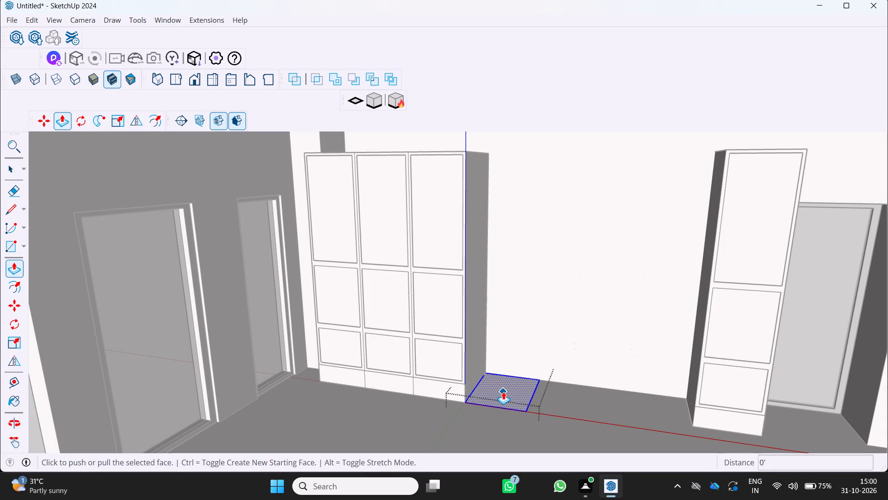
pyautogui.click(503, 392)
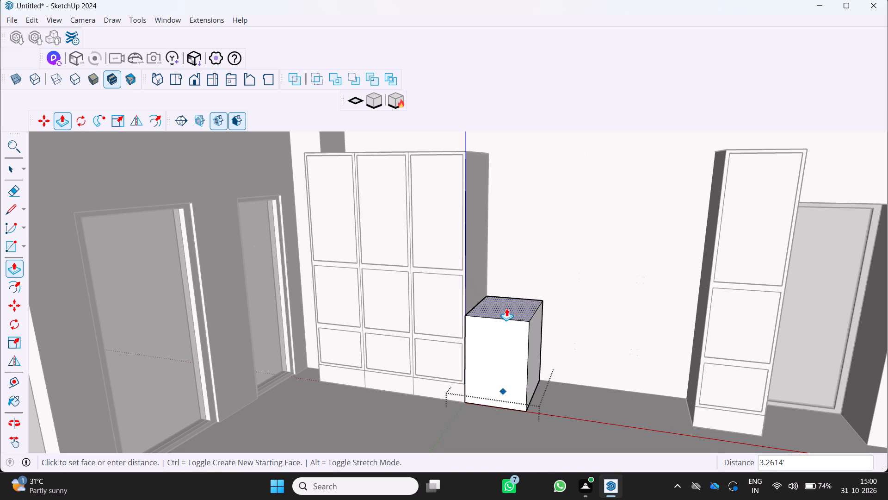
pyautogui.click(506, 310)
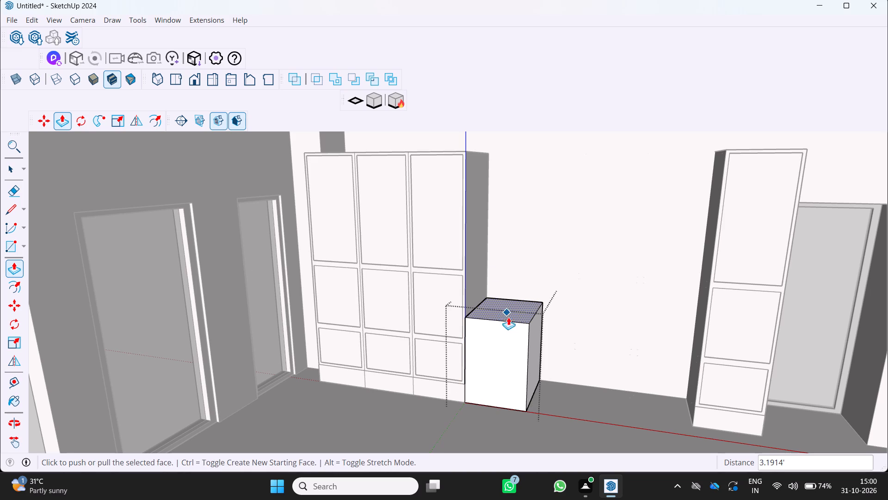
# Draw a line across the block's front face level with the top of the adjacent cabinets' plinth.
pyautogui.moveTo(517, 343); pyautogui.dragTo(536, 322, button='middle')
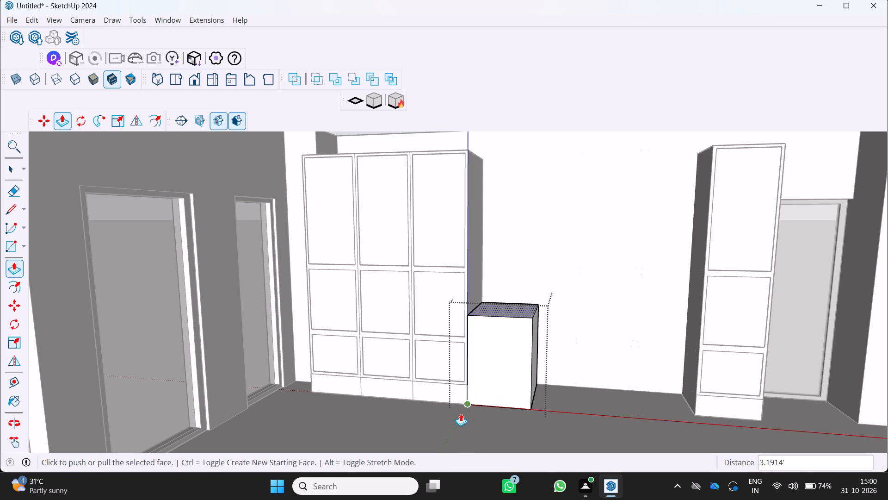
pyautogui.scroll(5, 469, 394)
pyautogui.press('l')
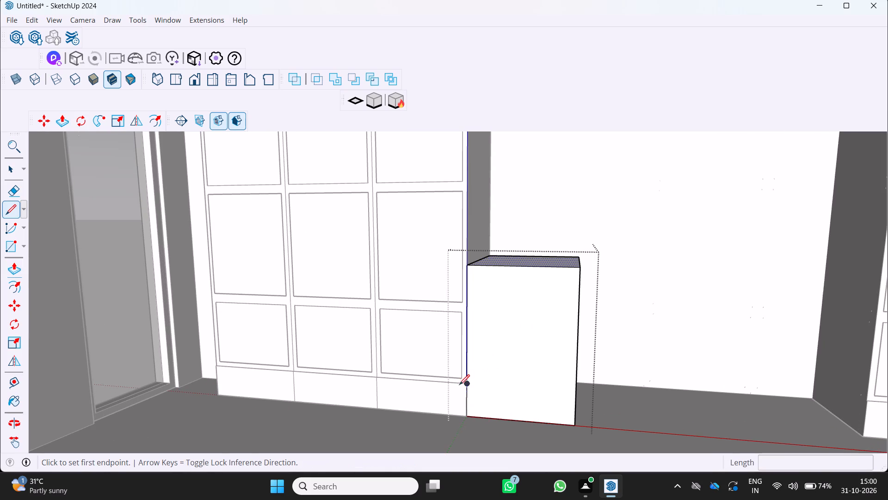
pyautogui.click(467, 386)
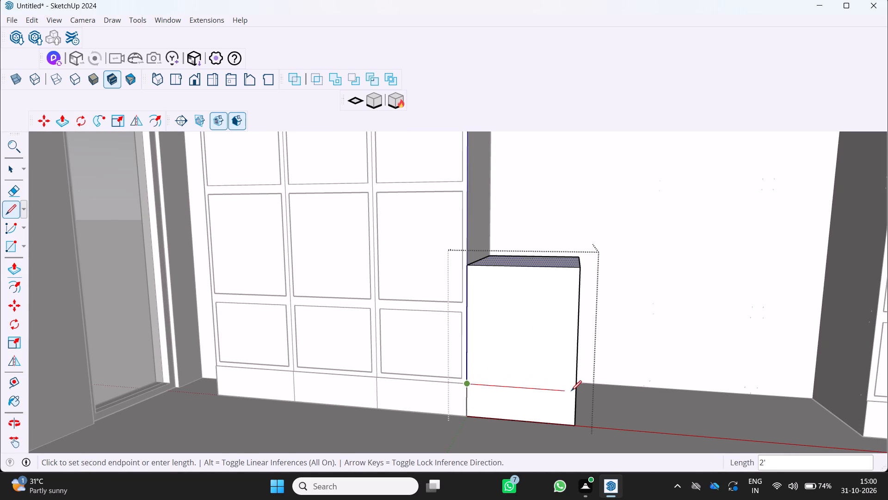
pyautogui.click(574, 390)
pyautogui.press('space')
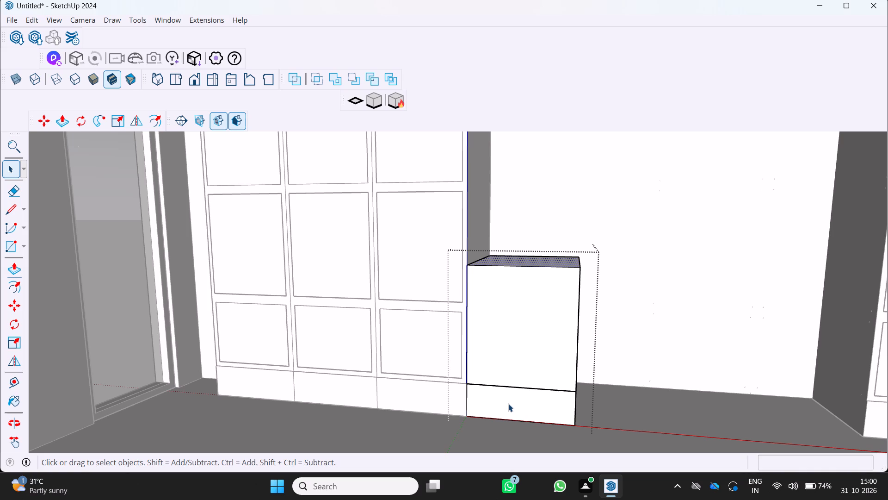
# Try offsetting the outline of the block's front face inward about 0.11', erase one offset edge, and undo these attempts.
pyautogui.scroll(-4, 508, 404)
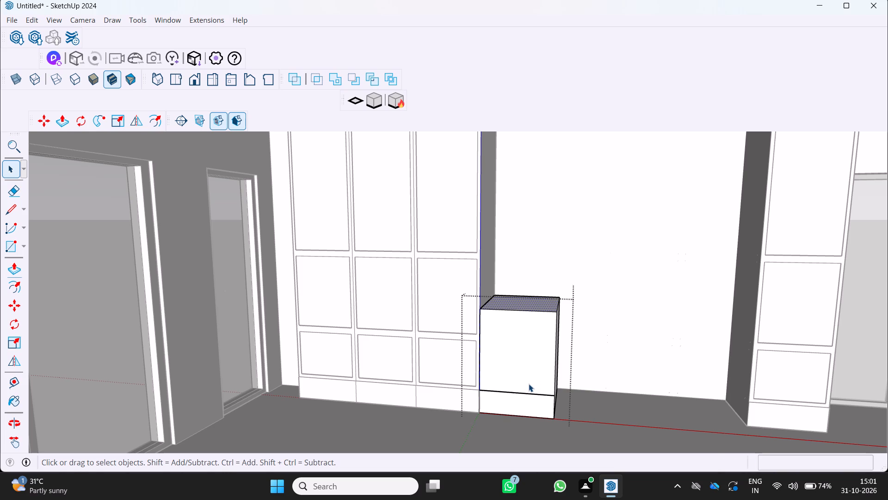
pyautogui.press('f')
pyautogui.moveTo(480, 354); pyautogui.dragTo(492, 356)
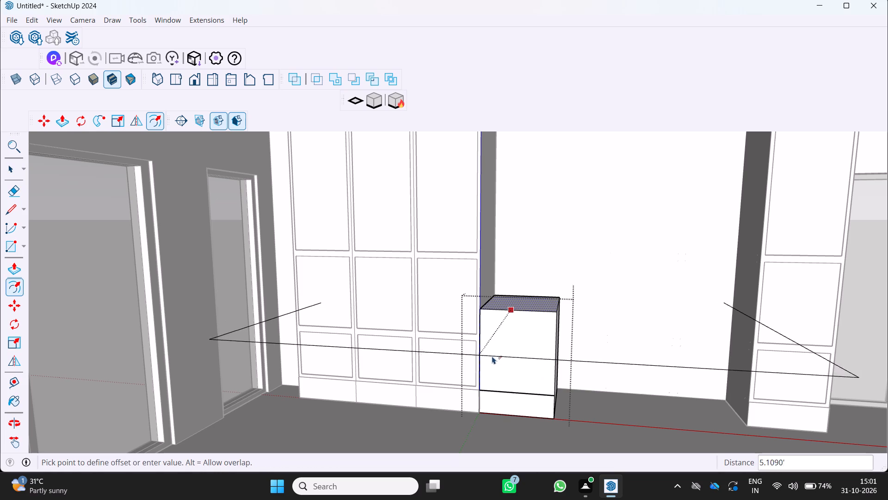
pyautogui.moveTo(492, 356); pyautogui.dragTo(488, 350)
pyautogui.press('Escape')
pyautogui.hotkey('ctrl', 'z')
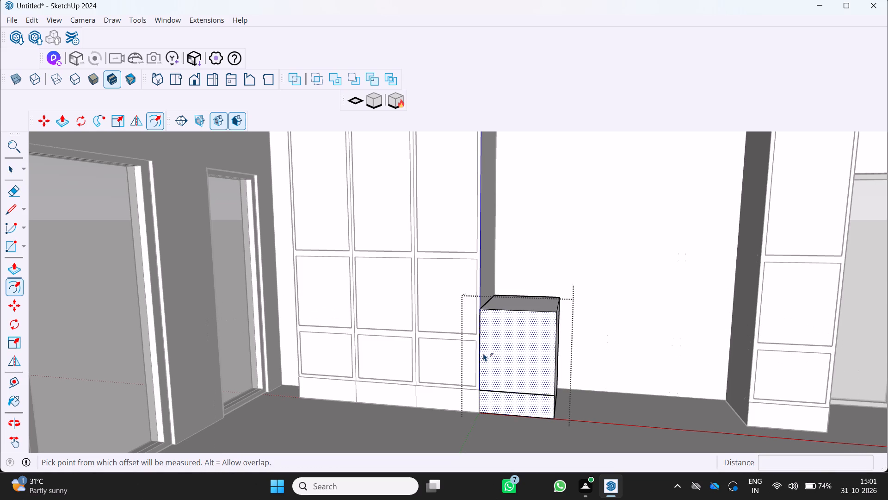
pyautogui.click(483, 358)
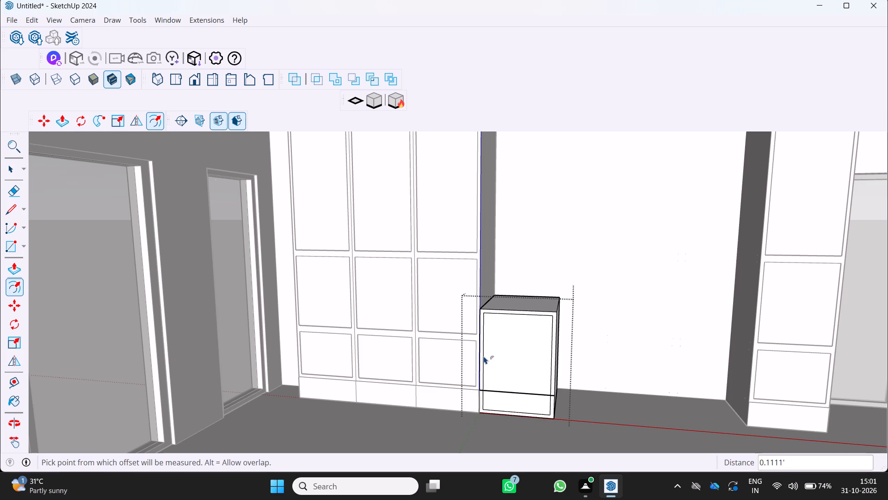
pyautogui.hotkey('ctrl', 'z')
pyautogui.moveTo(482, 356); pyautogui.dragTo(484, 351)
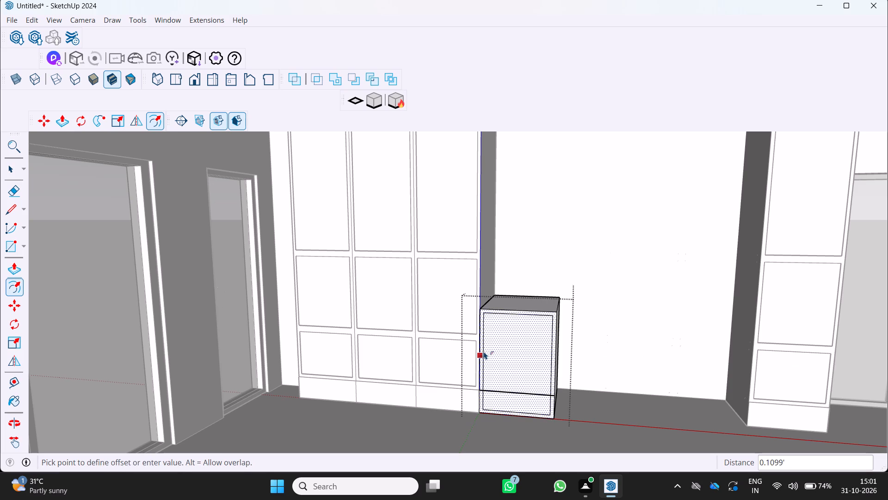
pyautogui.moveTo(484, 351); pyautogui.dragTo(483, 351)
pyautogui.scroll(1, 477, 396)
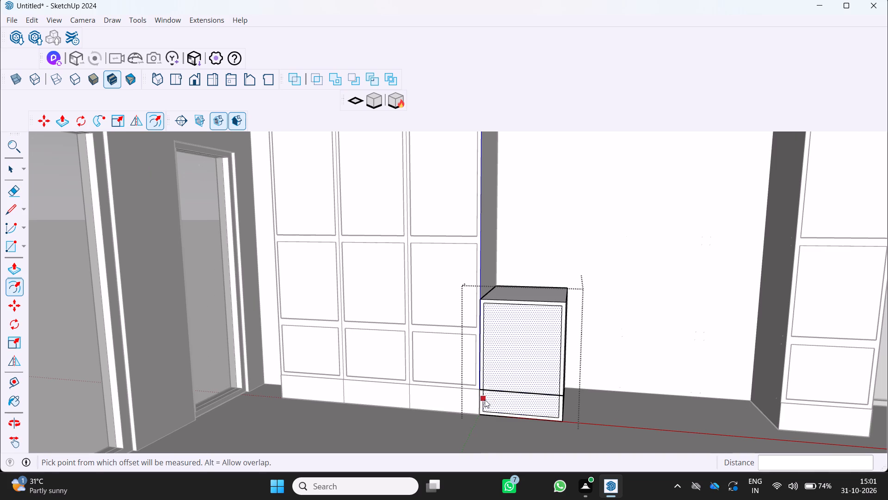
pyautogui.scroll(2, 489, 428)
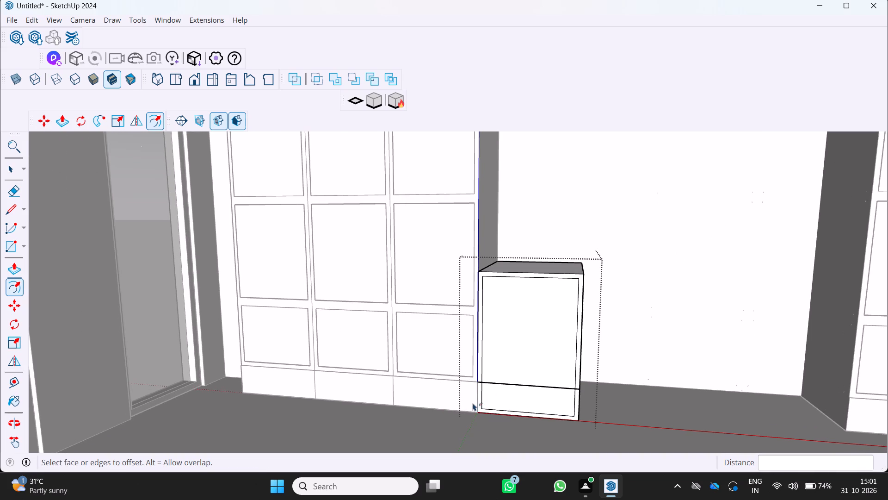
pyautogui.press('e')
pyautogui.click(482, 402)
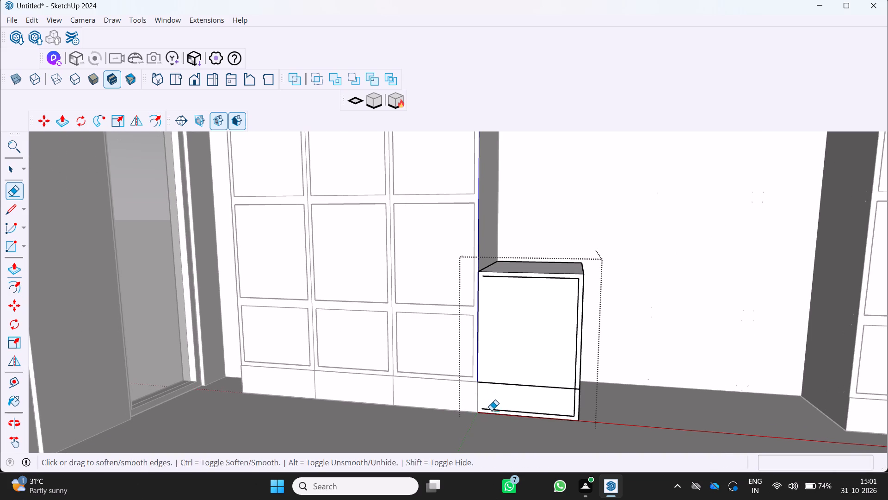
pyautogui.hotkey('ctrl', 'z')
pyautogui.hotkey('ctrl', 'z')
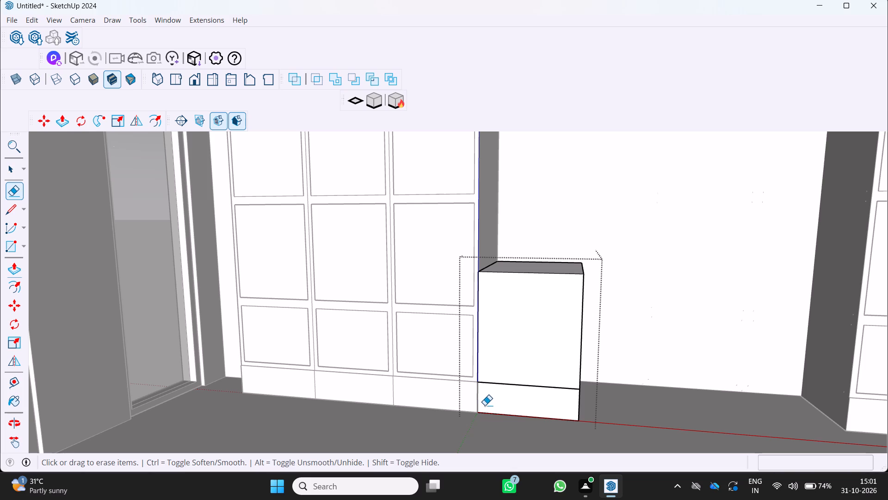
# Delete the horizontal plinth line from the base cabinet block's front face.
pyautogui.press('space')
pyautogui.moveTo(516, 400); pyautogui.dragTo(454, 406, button='middle')
pyautogui.click(481, 379)
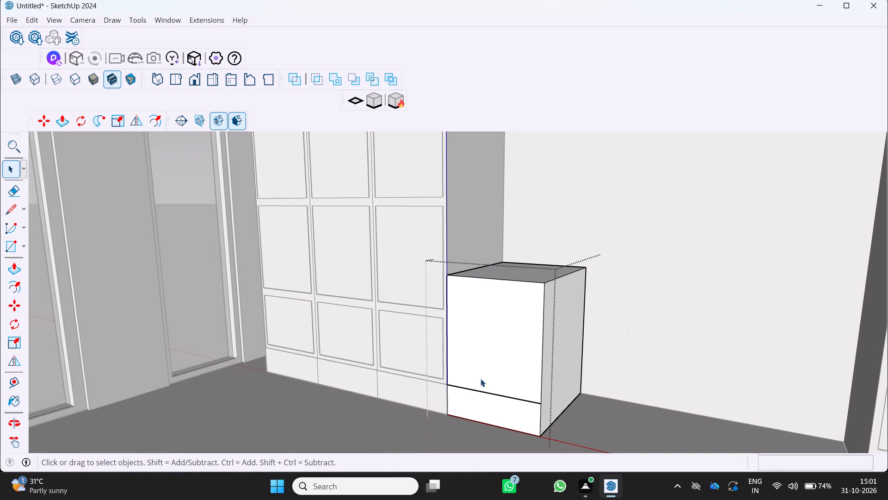
pyautogui.click(480, 379)
pyautogui.click(456, 386)
pyautogui.press('Delete')
# Copy the block's bottom front edge straight up to the top of the adjacent cabinets' plinth.
pyautogui.moveTo(450, 390); pyautogui.dragTo(484, 383, button='middle')
pyautogui.middleClick(484, 383)
pyautogui.middleClick(484, 383)
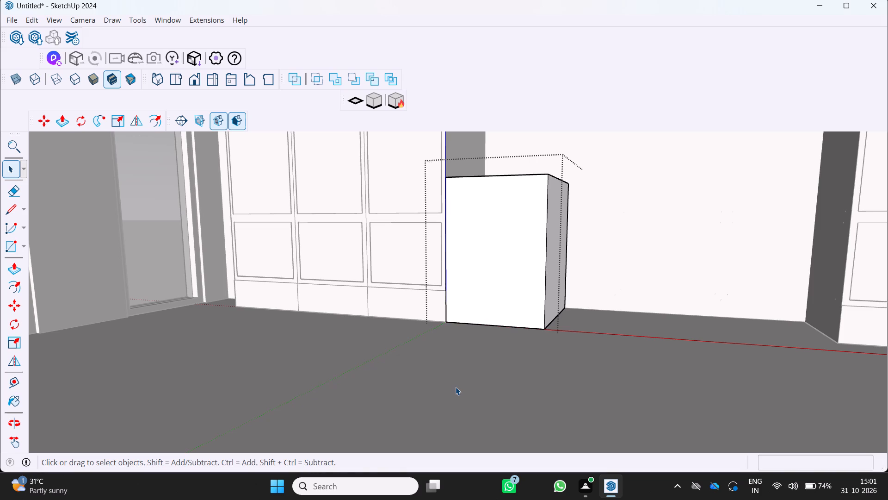
pyautogui.moveTo(471, 386); pyautogui.dragTo(466, 445, button='middle')
pyautogui.middleClick(466, 446)
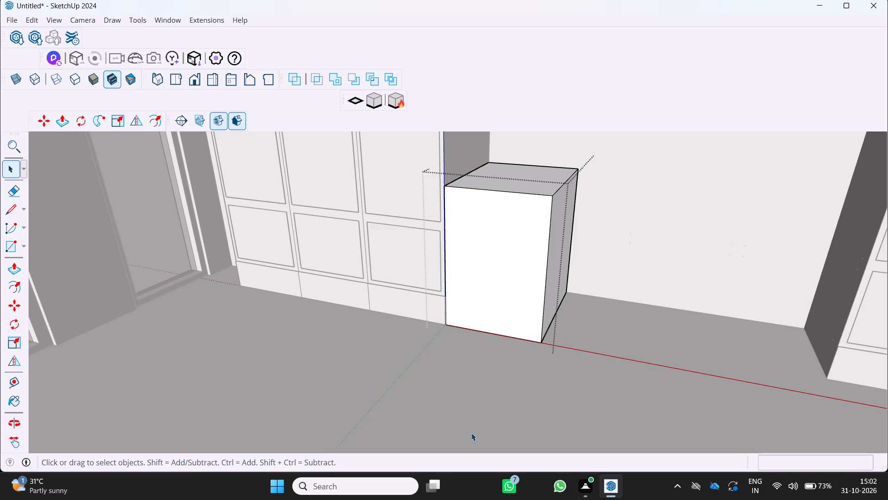
pyautogui.scroll(1, 457, 400)
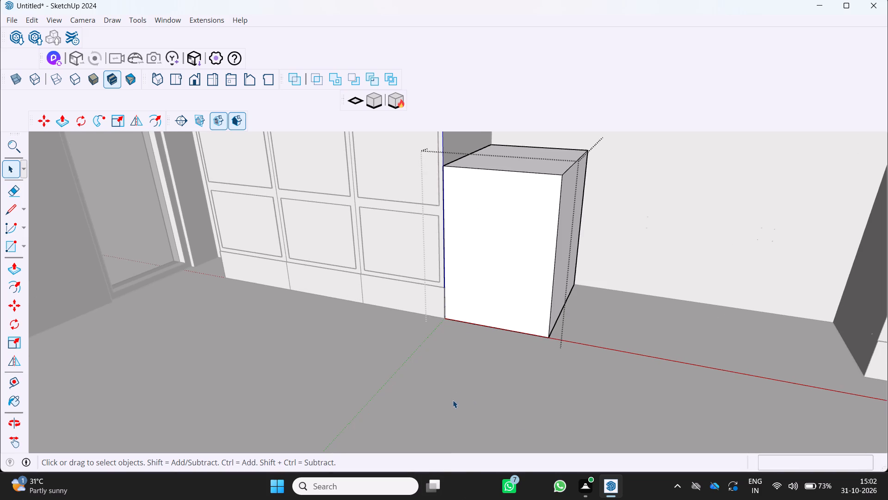
pyautogui.scroll(5, 526, 418)
pyautogui.scroll(1, 528, 279)
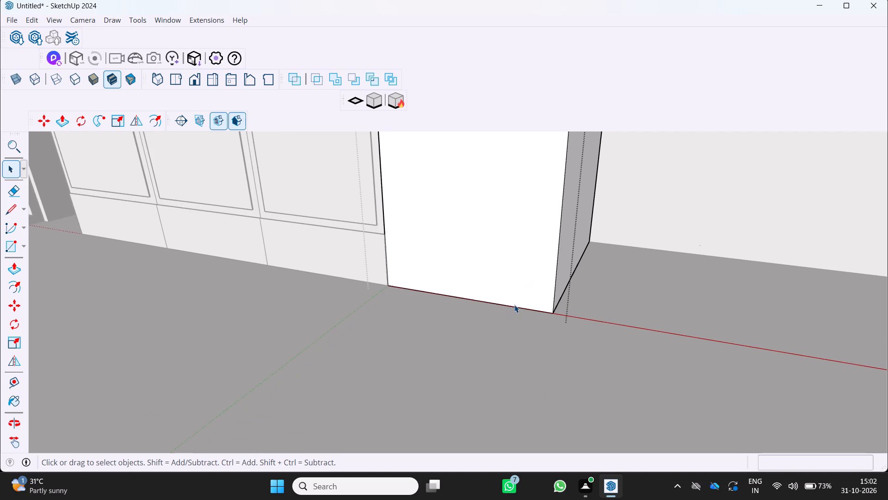
pyautogui.click(520, 307)
pyautogui.press('m')
pyautogui.scroll(1, 559, 339)
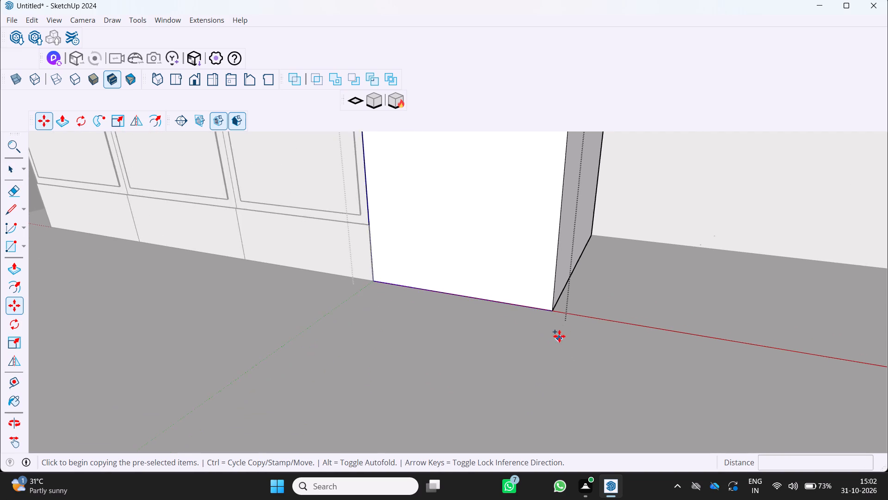
pyautogui.scroll(1, 559, 336)
pyautogui.click(358, 280)
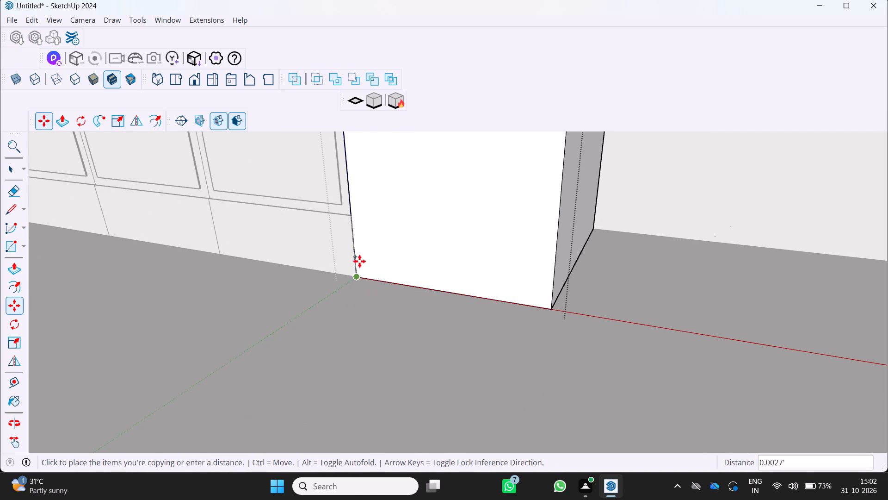
pyautogui.click(352, 218)
# Offset the block's front face above the plinth line inward to outline a door panel with a narrow border.
pyautogui.scroll(-4, 353, 287)
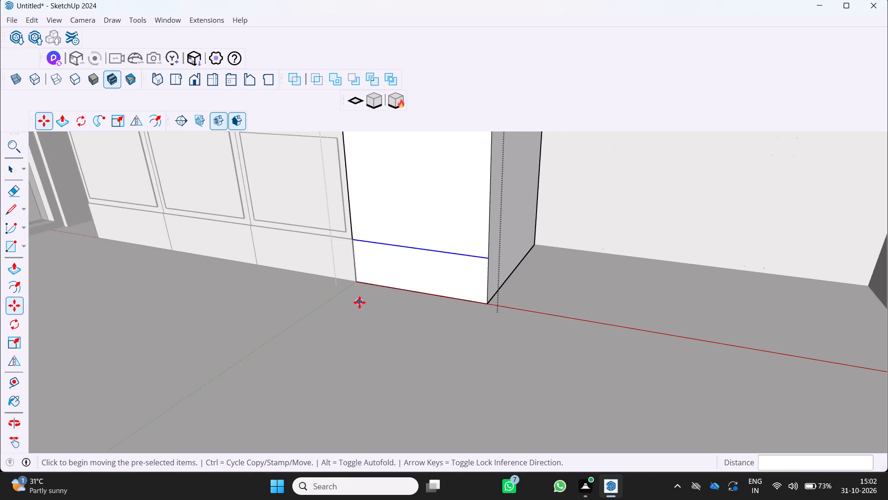
pyautogui.scroll(-3, 359, 303)
pyautogui.moveTo(364, 297); pyautogui.dragTo(391, 256, button='middle')
pyautogui.scroll(1, 364, 297)
pyautogui.middleClick(396, 253)
pyautogui.scroll(-9, 396, 253)
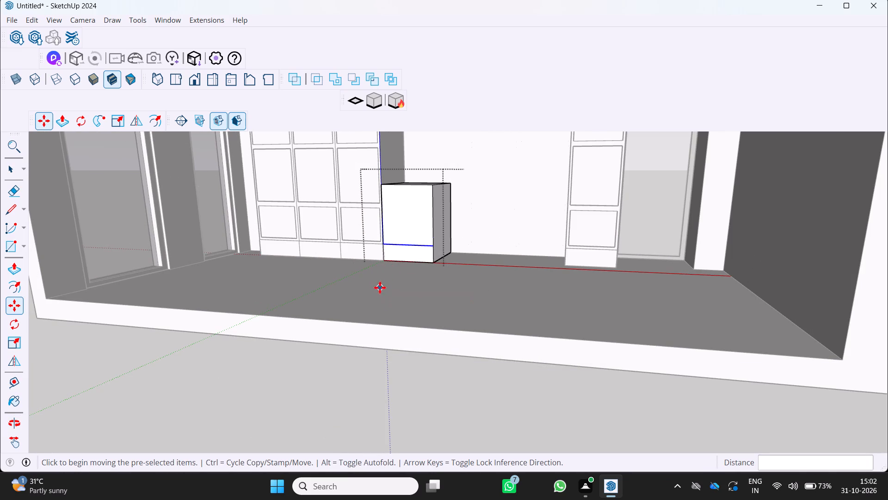
pyautogui.press('f')
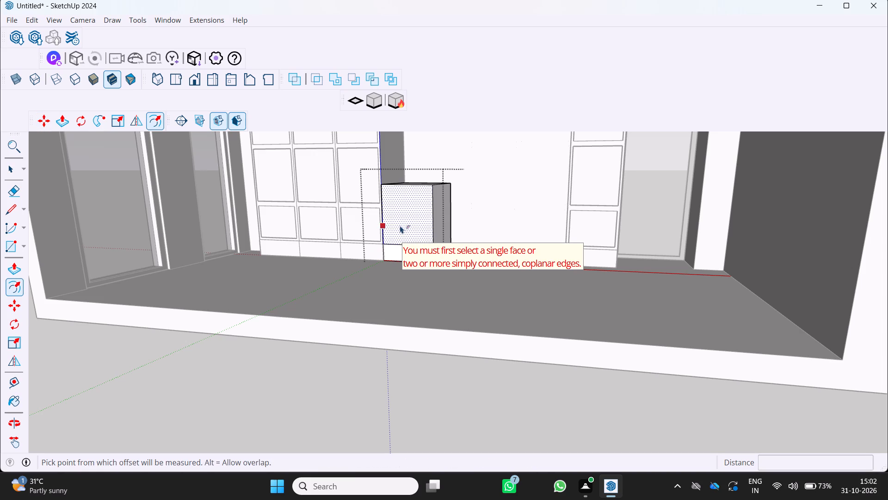
pyautogui.moveTo(387, 218); pyautogui.dragTo(389, 215)
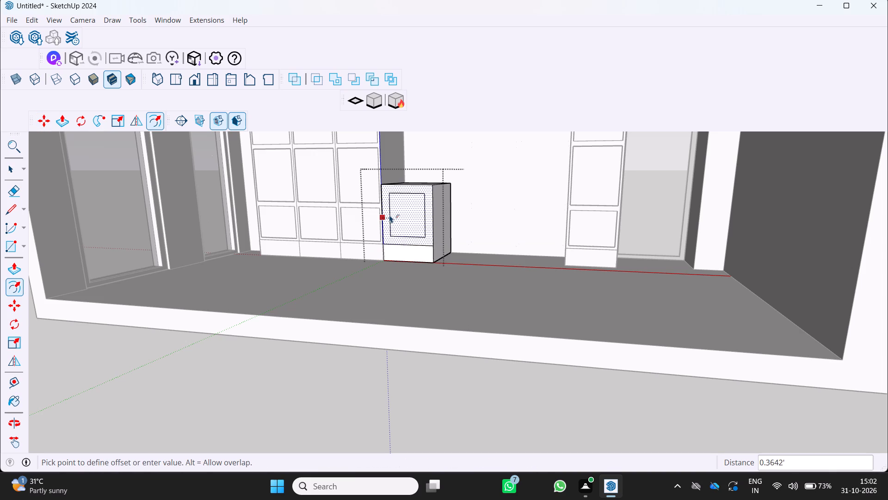
pyautogui.moveTo(389, 215); pyautogui.dragTo(384, 211)
# Push the narrow border around the door panel back about 0.13', and pull it forward again about 0.07'.
pyautogui.moveTo(394, 218); pyautogui.dragTo(434, 233, button='middle')
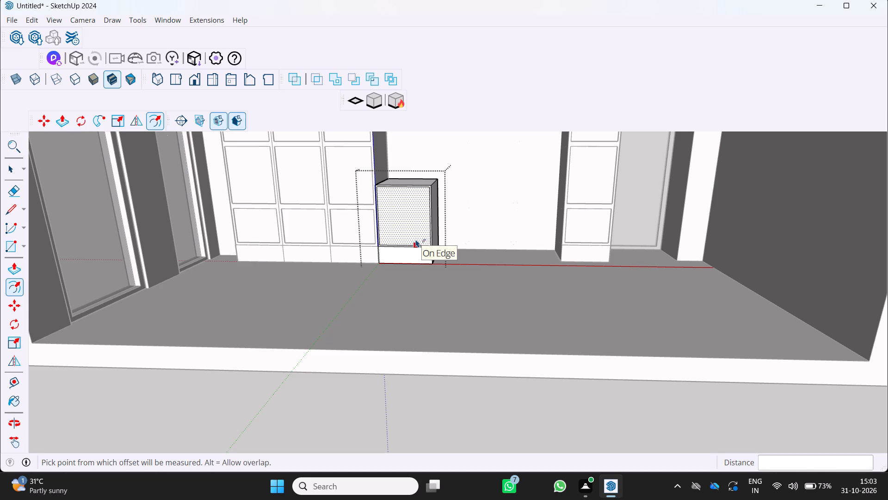
pyautogui.scroll(5, 434, 226)
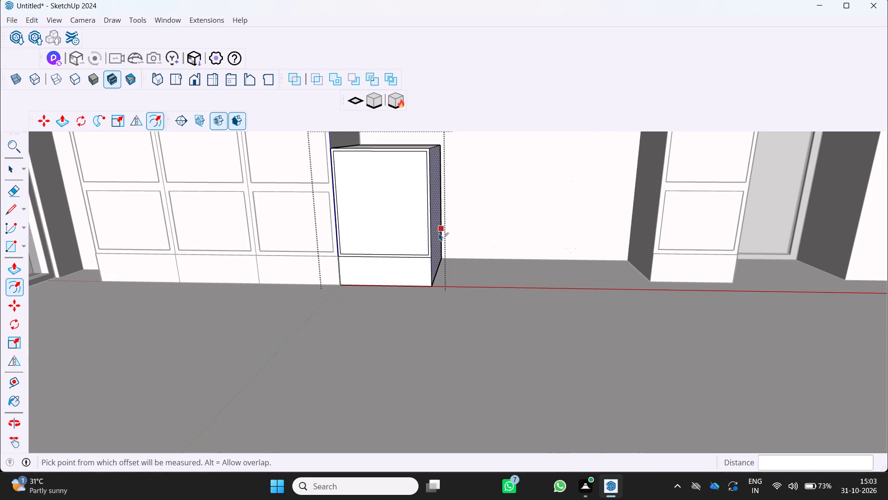
pyautogui.scroll(3, 423, 215)
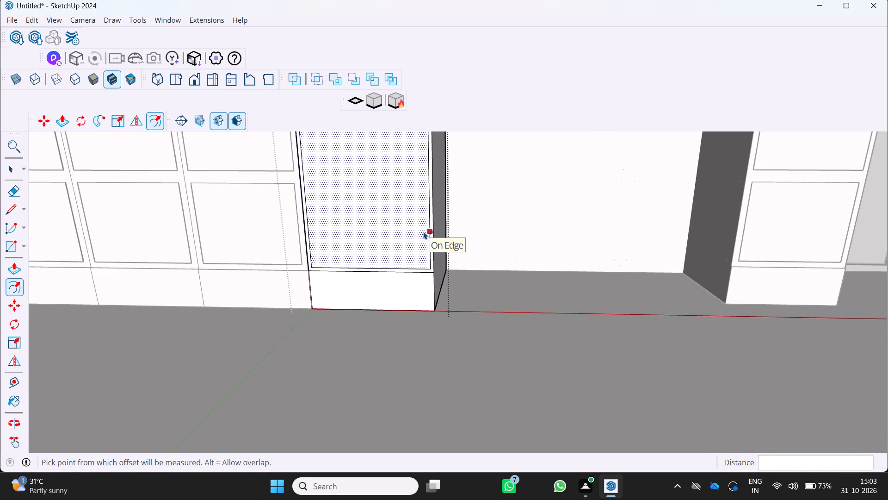
pyautogui.scroll(7, 425, 230)
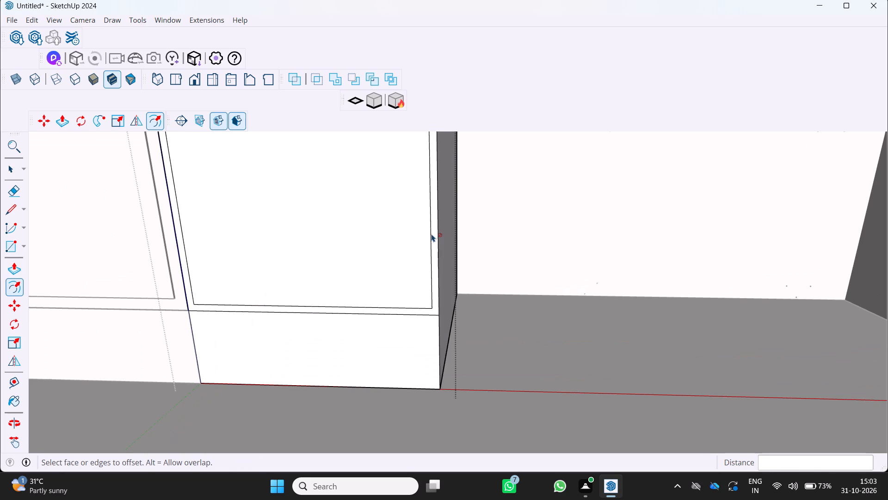
pyautogui.press('p')
pyautogui.click(435, 241)
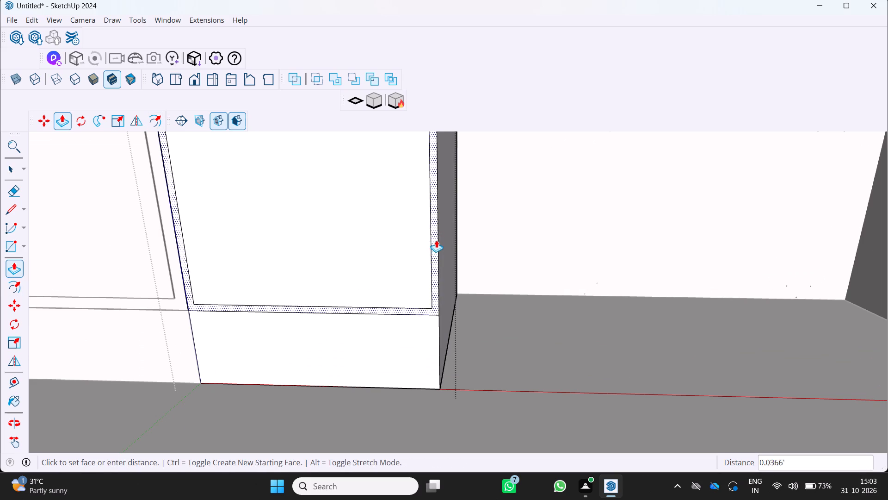
pyautogui.scroll(-9, 424, 248)
pyautogui.moveTo(421, 252); pyautogui.dragTo(401, 288, button='middle')
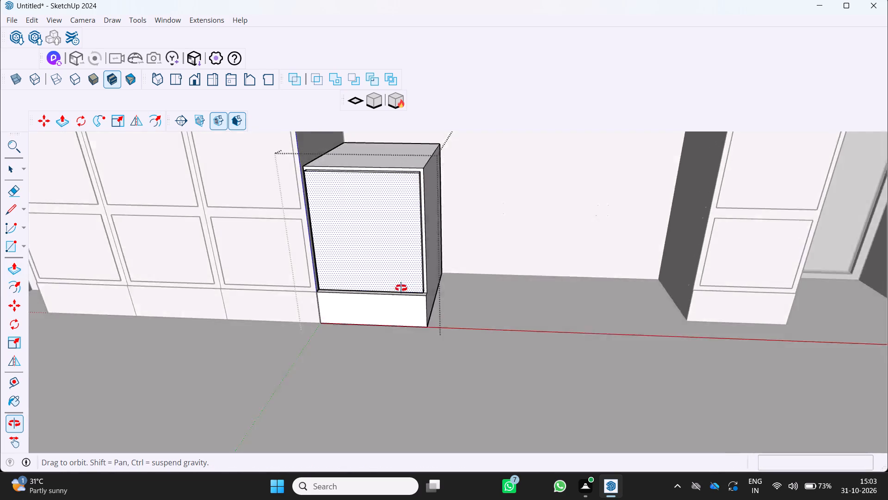
pyautogui.moveTo(401, 288); pyautogui.dragTo(333, 312, button='middle')
pyautogui.middleClick(332, 310)
pyautogui.scroll(5, 384, 235)
pyautogui.moveTo(385, 225); pyautogui.dragTo(432, 236, button='middle')
pyautogui.scroll(4, 432, 226)
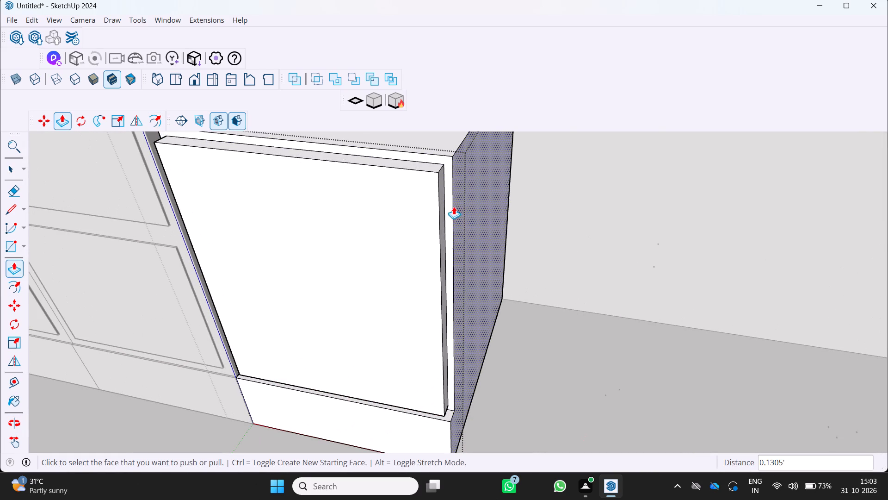
pyautogui.moveTo(448, 211); pyautogui.dragTo(446, 216)
# Push the plinth face below the door panel back about 0.20' to form a recessed toe kick.
pyautogui.scroll(-6, 416, 234)
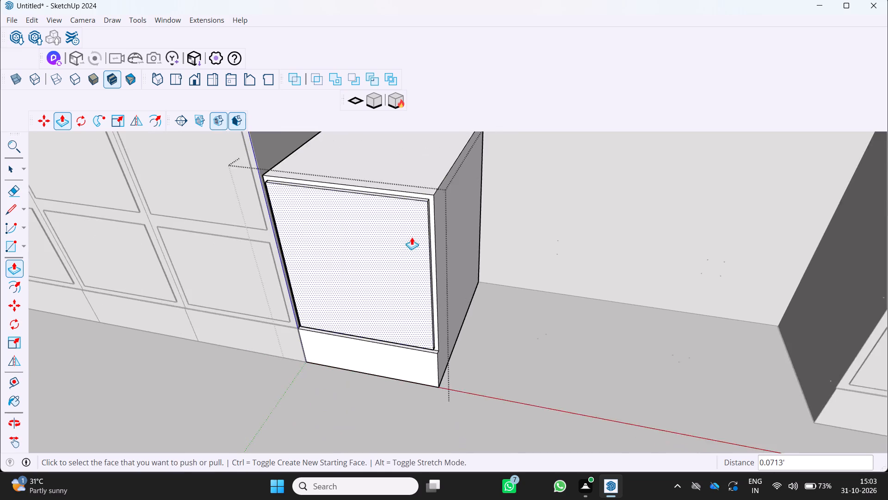
pyautogui.moveTo(411, 234); pyautogui.dragTo(432, 170, button='middle')
pyautogui.scroll(1, 416, 220)
pyautogui.scroll(3, 456, 285)
pyautogui.moveTo(448, 324); pyautogui.dragTo(449, 321)
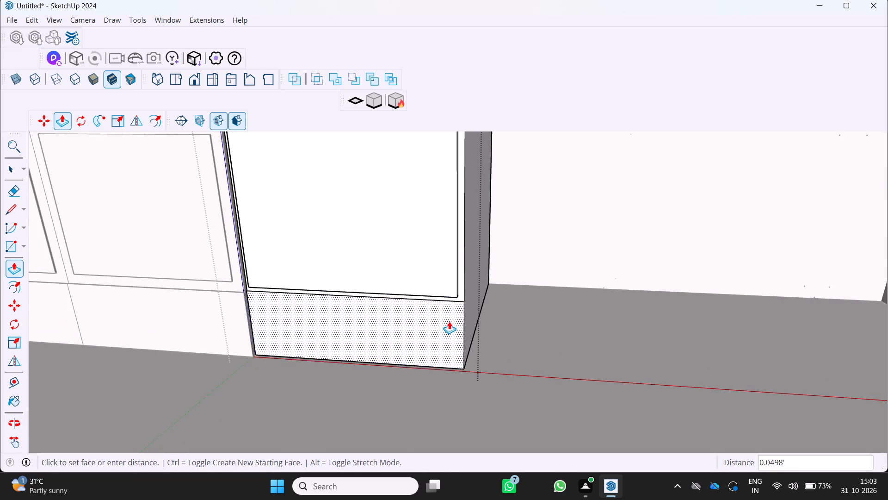
pyautogui.moveTo(449, 321); pyautogui.dragTo(453, 317)
# Push/pull the border face between the door panel and the block's top edge by about 0.09'.
pyautogui.scroll(-4, 444, 319)
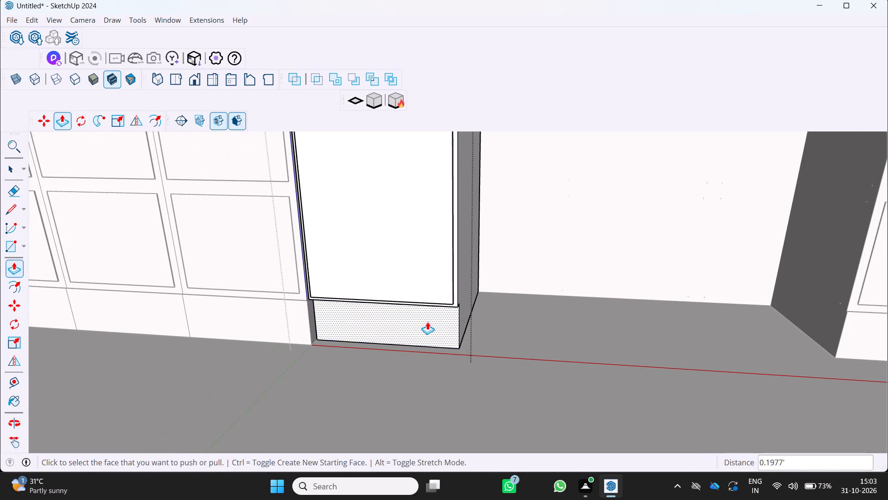
pyautogui.scroll(-4, 413, 322)
pyautogui.moveTo(390, 218); pyautogui.dragTo(438, 276, button='middle')
pyautogui.middleClick(438, 277)
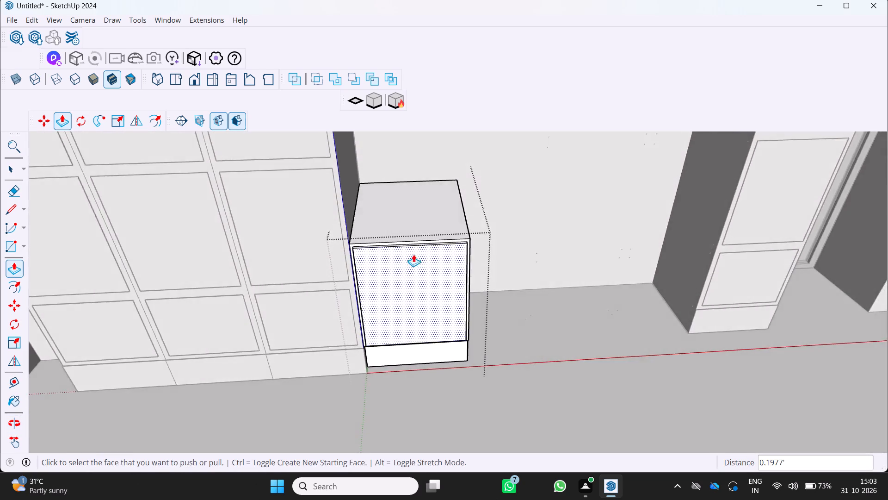
pyautogui.scroll(12, 412, 240)
pyautogui.moveTo(365, 252); pyautogui.dragTo(364, 276, button='middle')
pyautogui.scroll(1, 365, 252)
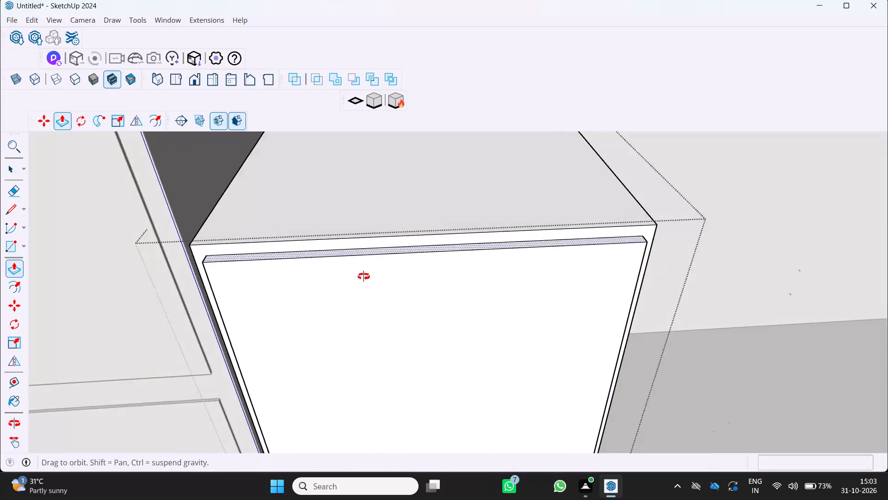
pyautogui.moveTo(364, 276); pyautogui.dragTo(352, 300, button='middle')
pyautogui.scroll(1, 352, 300)
pyautogui.scroll(2, 355, 251)
pyautogui.moveTo(342, 233); pyautogui.dragTo(348, 252)
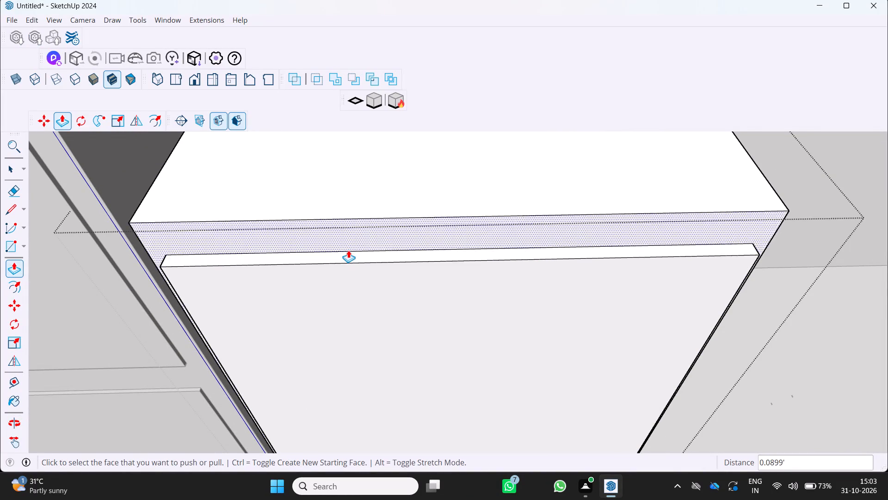
# Examine the panelled base cabinet against the tall cabinets and the rest of the back wall.
pyautogui.scroll(-5, 348, 250)
pyautogui.moveTo(351, 250); pyautogui.dragTo(368, 135, button='middle')
pyautogui.scroll(1, 368, 140)
pyautogui.scroll(-6, 361, 156)
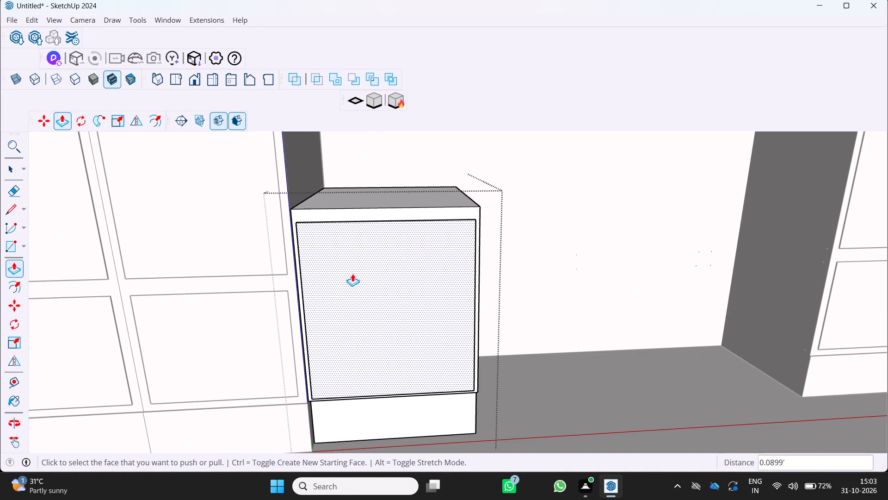
pyautogui.scroll(-4, 358, 265)
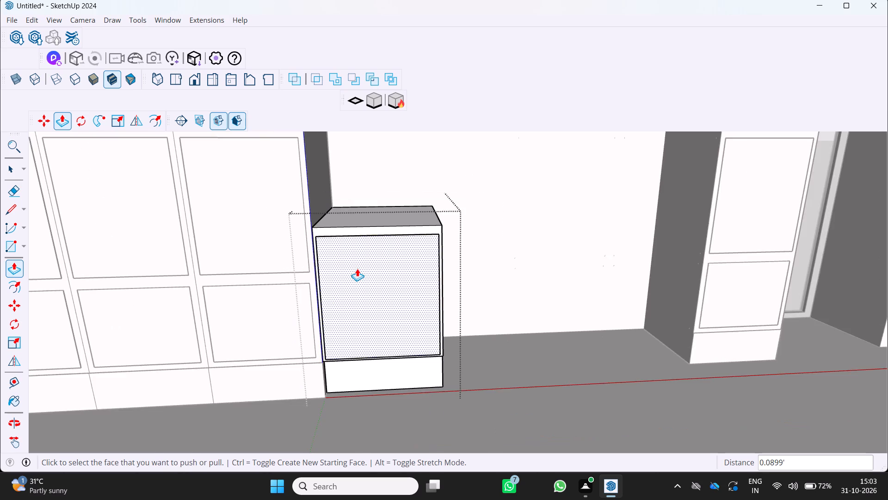
pyautogui.moveTo(356, 269); pyautogui.dragTo(216, 222, button='middle')
pyautogui.scroll(-4, 221, 221)
pyautogui.middleClick(223, 221)
pyautogui.moveTo(258, 233); pyautogui.dragTo(393, 270, button='middle')
pyautogui.middleClick(393, 270)
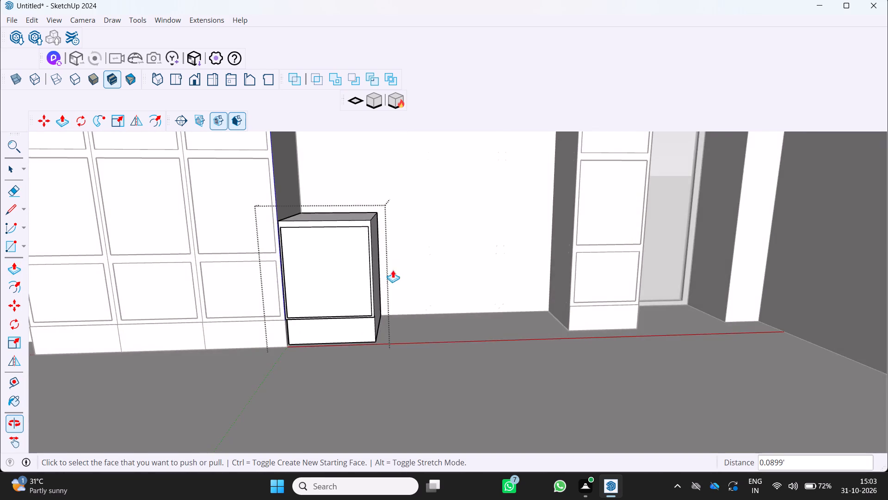
pyautogui.scroll(-4, 372, 272)
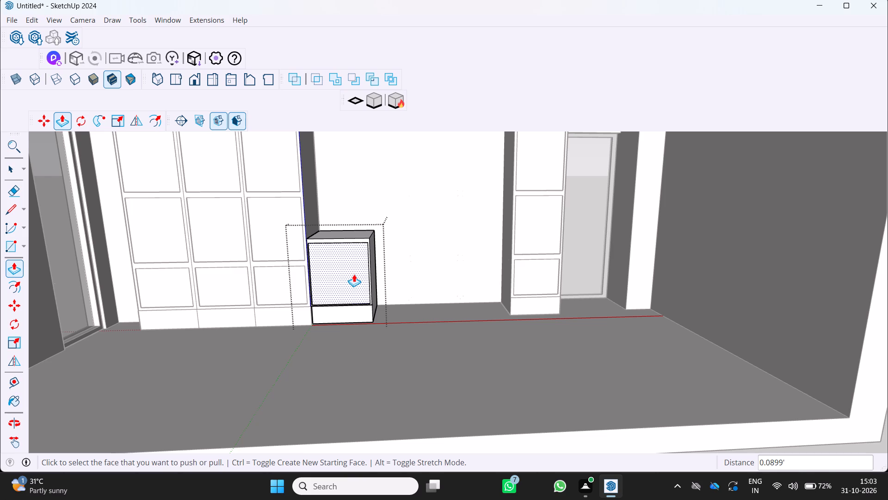
pyautogui.moveTo(382, 227); pyautogui.dragTo(419, 270, button='middle')
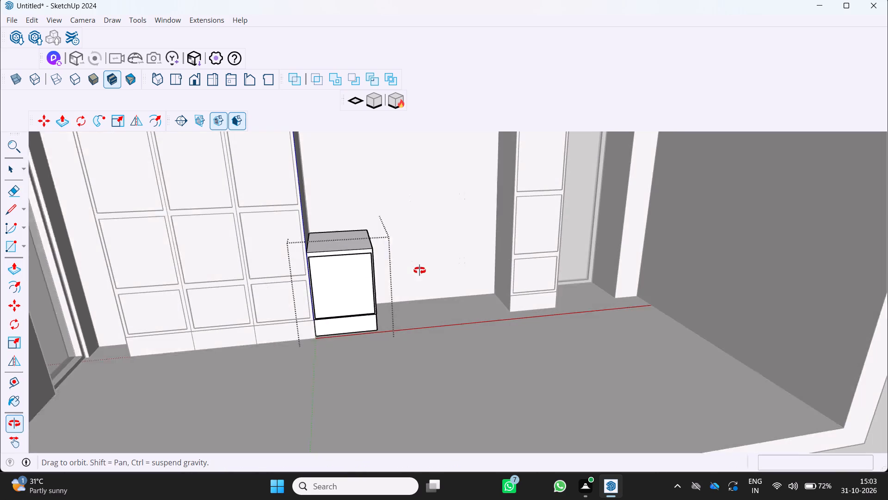
pyautogui.moveTo(419, 270); pyautogui.dragTo(421, 271, button='middle')
pyautogui.middleClick(419, 272)
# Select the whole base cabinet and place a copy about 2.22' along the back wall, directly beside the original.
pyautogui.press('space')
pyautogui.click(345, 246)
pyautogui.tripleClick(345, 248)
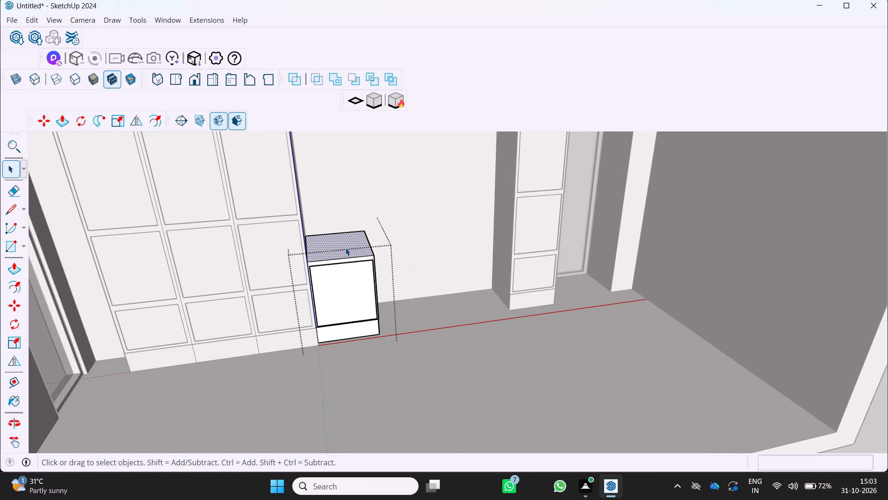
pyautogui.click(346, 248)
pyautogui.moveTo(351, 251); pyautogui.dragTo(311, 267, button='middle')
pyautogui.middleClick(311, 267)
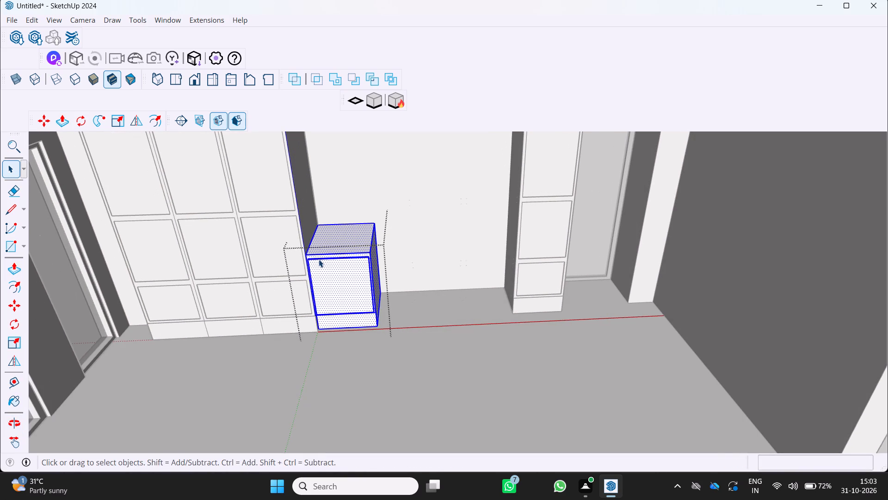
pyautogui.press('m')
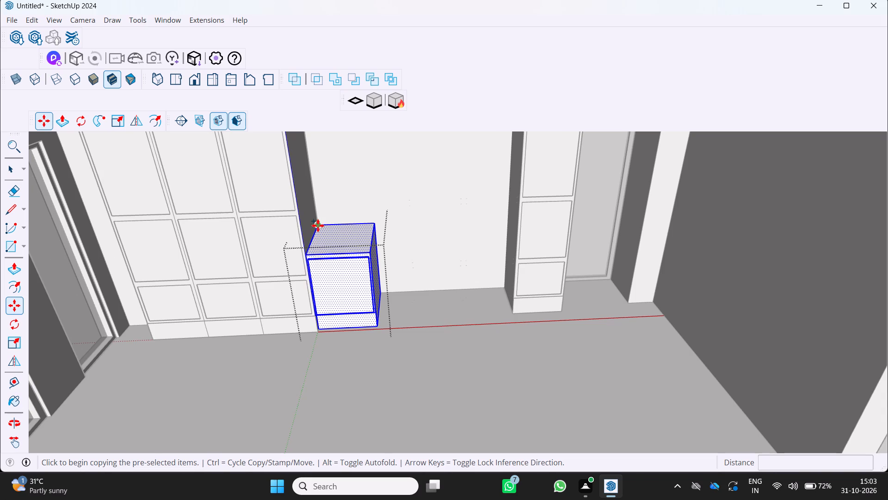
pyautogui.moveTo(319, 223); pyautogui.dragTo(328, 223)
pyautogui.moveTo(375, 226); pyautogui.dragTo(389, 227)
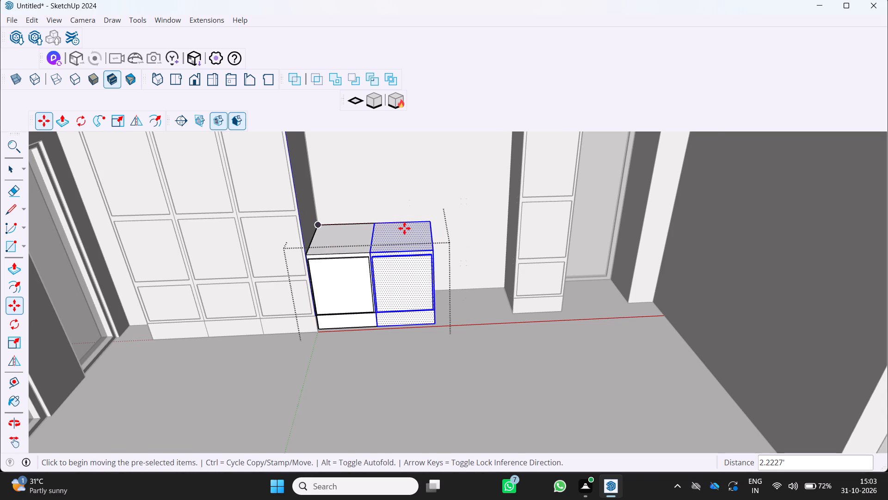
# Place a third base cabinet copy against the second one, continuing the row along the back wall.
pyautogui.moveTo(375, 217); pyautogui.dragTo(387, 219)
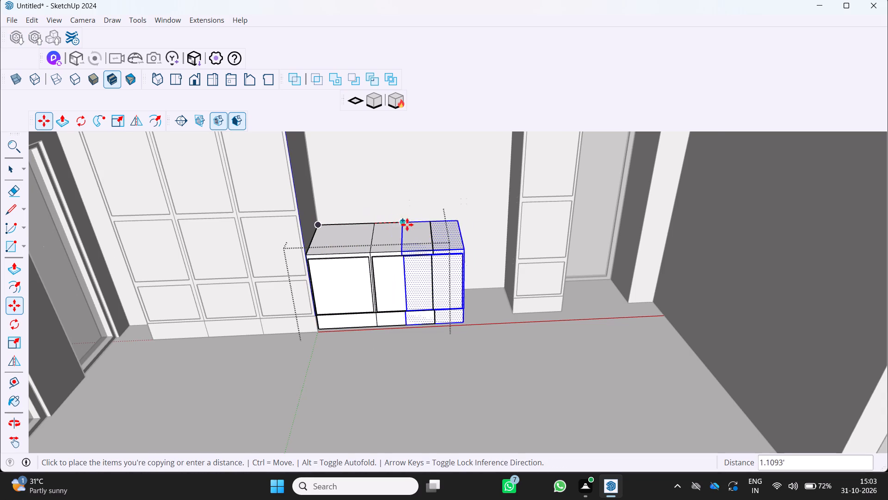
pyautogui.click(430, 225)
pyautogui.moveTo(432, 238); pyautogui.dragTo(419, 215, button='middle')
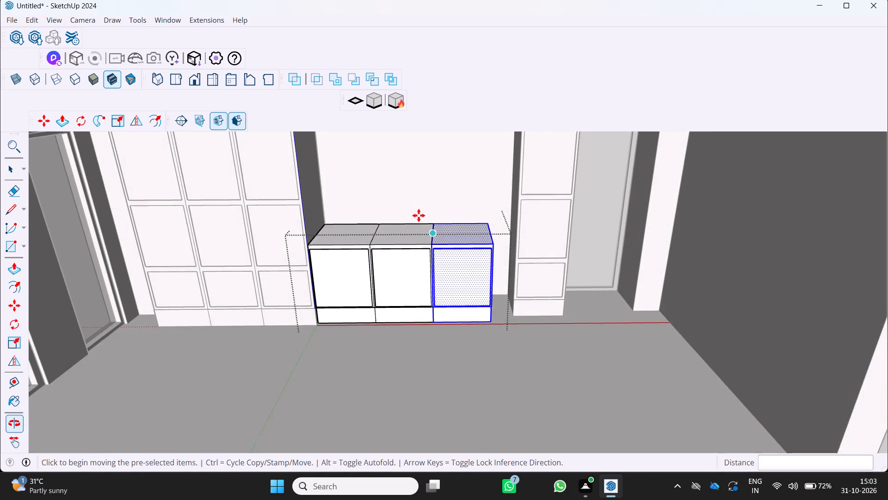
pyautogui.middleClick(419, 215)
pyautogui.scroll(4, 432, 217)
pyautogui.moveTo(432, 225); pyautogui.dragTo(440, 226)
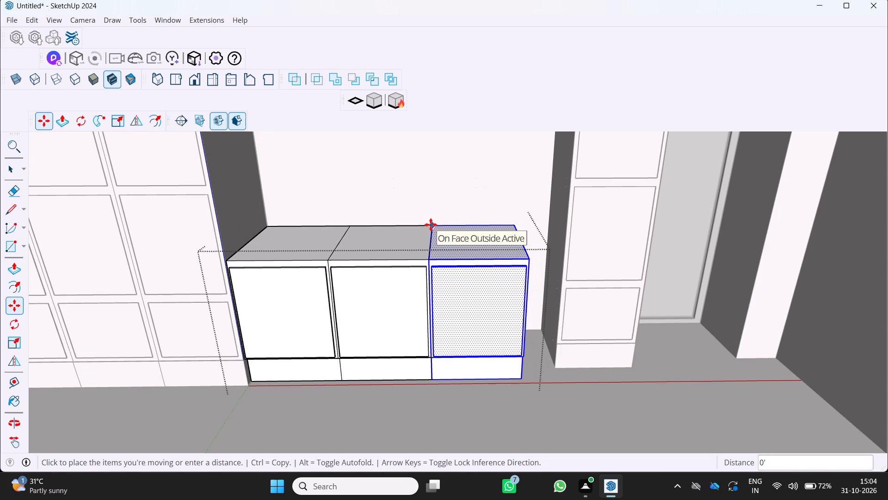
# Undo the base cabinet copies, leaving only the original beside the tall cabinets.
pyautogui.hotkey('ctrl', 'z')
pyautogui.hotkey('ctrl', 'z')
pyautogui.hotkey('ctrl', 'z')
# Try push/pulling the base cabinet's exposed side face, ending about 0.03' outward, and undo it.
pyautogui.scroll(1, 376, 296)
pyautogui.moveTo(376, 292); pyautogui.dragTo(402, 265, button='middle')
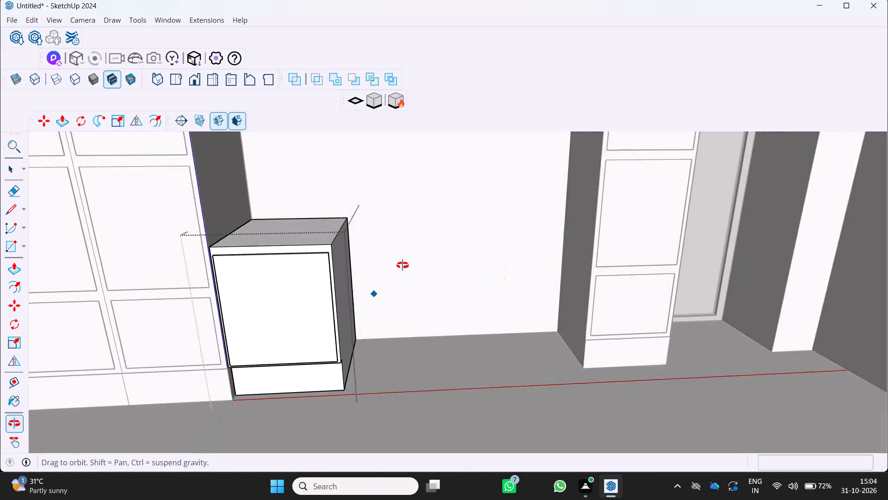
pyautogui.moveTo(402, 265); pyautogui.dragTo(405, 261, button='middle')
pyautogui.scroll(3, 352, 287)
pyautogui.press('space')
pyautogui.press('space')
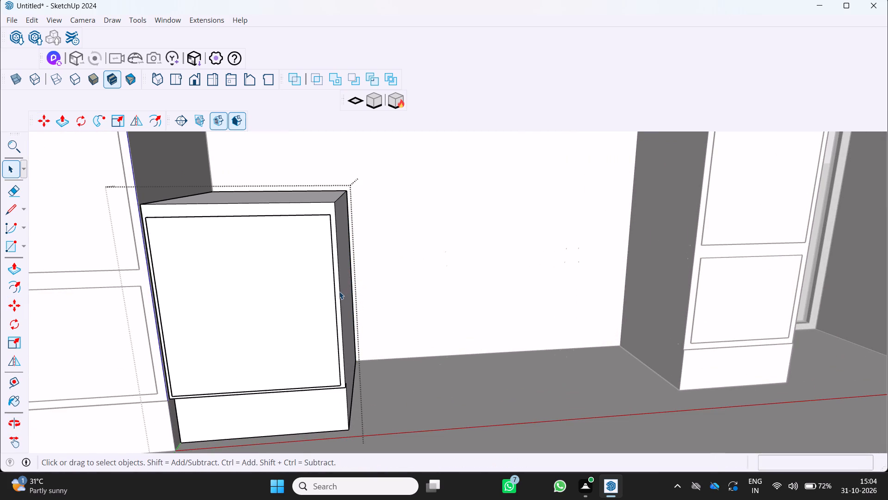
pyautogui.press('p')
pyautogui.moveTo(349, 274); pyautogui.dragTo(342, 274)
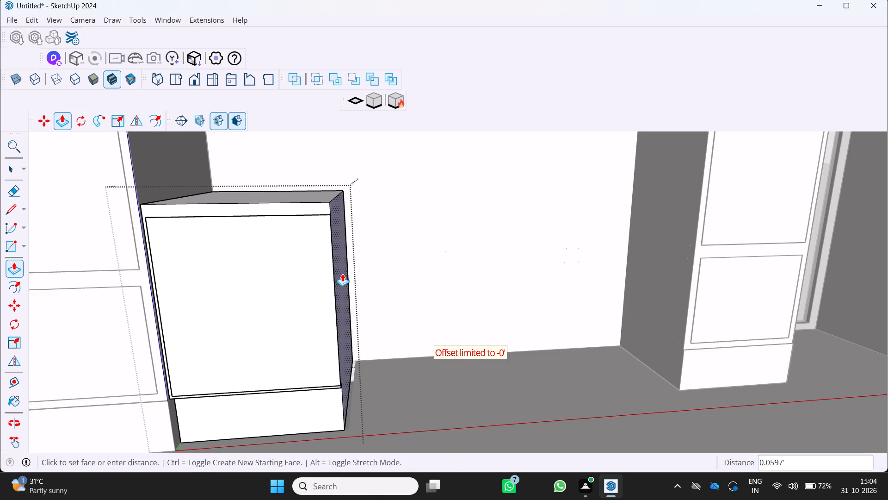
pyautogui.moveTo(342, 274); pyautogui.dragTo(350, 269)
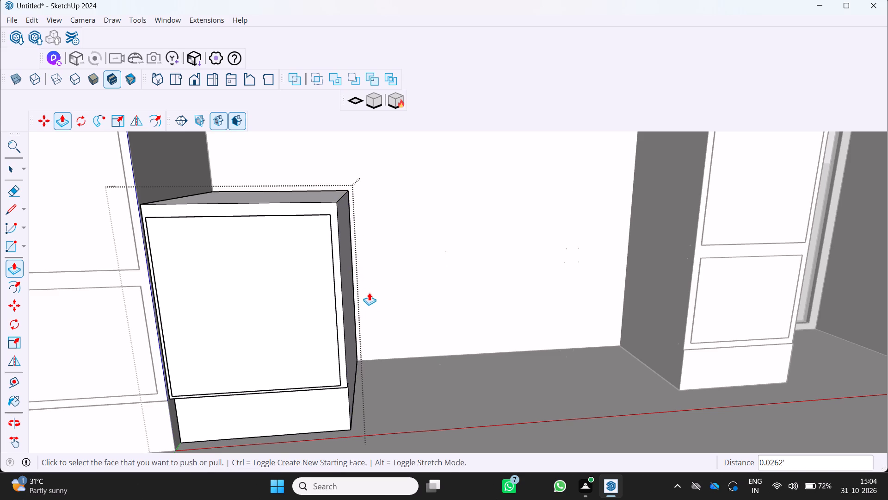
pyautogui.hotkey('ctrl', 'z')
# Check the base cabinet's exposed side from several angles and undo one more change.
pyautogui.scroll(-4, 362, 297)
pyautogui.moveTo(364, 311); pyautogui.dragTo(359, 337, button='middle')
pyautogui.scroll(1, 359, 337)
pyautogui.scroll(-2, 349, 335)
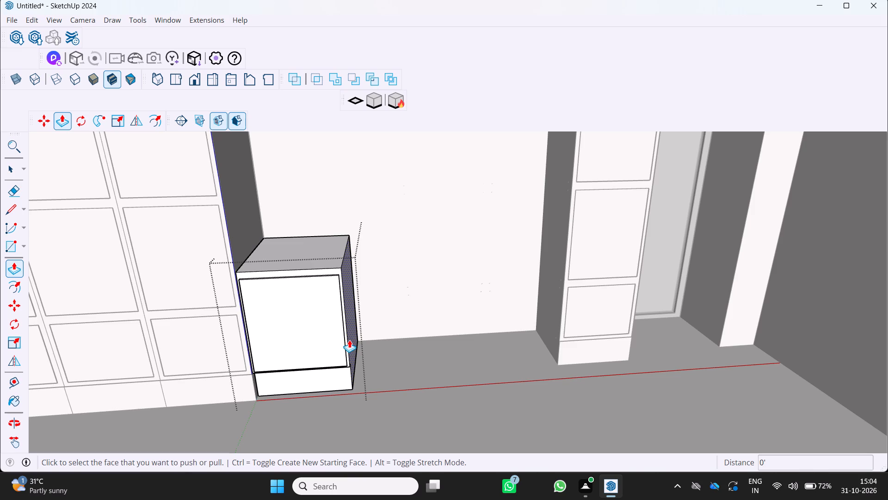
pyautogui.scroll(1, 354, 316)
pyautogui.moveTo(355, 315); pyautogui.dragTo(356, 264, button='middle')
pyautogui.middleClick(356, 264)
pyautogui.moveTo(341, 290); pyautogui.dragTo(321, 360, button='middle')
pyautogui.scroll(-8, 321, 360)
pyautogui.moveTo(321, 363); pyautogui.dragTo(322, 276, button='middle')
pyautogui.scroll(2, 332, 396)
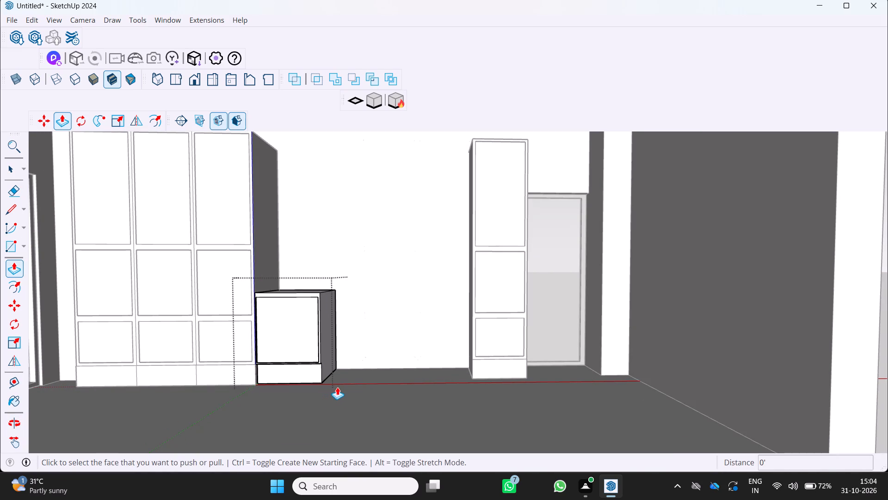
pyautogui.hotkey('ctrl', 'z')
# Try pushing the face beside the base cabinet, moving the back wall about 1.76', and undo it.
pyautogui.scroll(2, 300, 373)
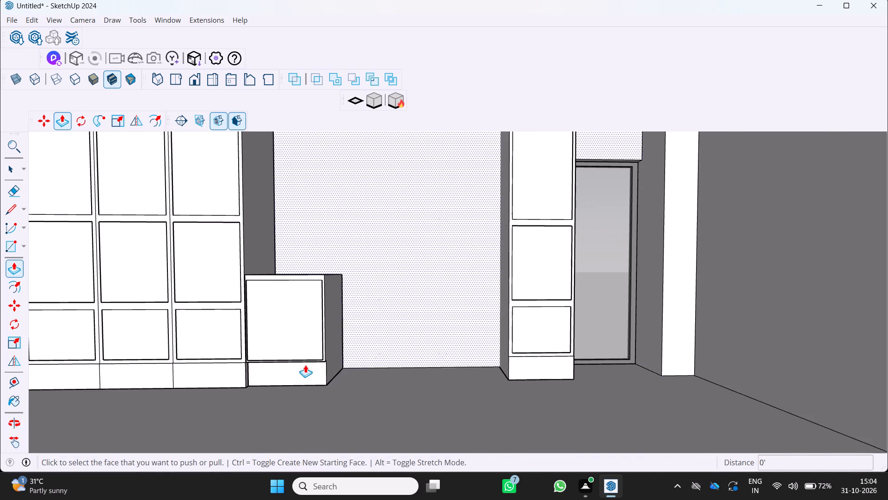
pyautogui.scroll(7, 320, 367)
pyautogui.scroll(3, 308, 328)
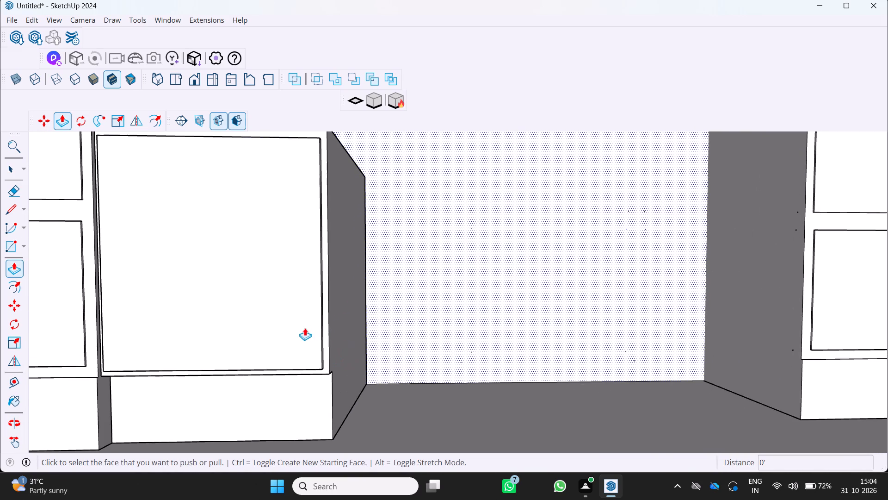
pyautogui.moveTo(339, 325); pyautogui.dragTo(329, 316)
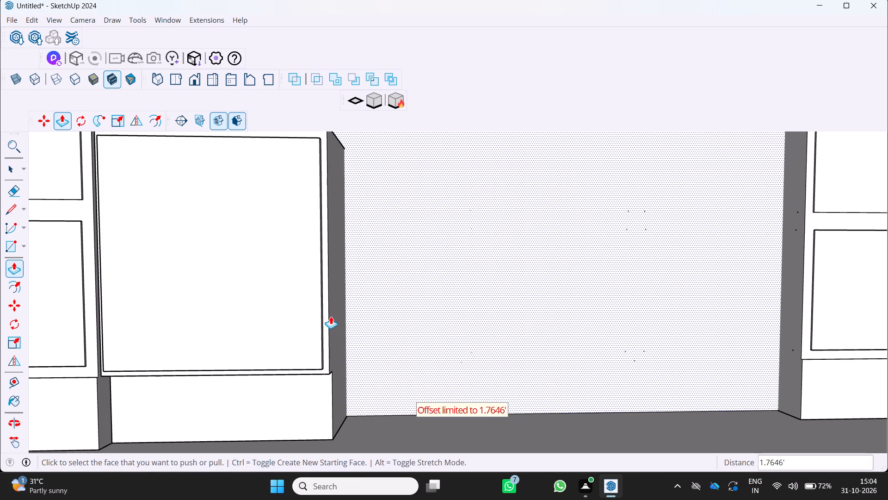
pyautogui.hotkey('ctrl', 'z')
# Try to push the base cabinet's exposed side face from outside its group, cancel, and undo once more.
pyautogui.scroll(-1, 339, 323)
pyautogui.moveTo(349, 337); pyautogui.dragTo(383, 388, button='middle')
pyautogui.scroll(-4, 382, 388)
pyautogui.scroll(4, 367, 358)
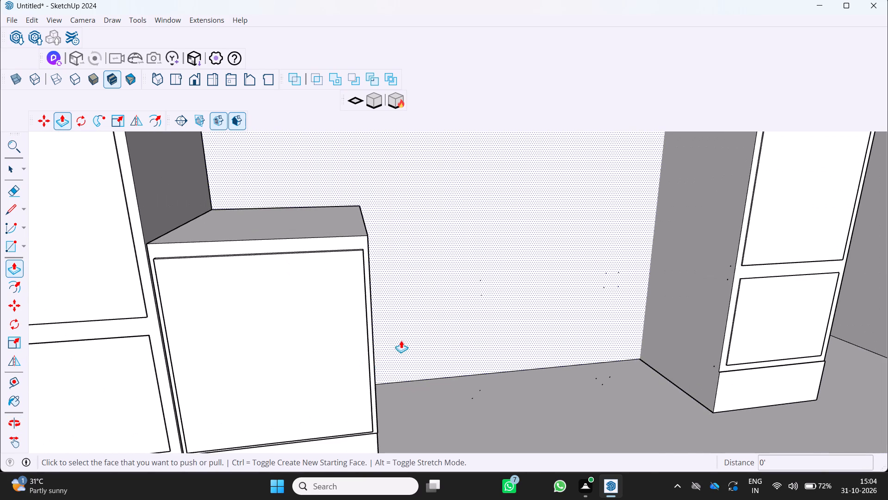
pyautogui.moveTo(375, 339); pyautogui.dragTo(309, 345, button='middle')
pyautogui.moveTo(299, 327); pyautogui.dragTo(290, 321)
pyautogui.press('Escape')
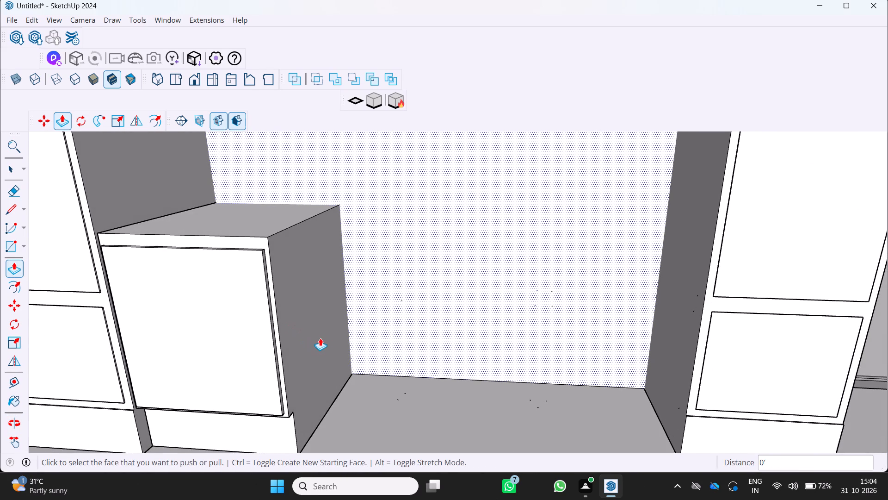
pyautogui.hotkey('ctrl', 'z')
# Open the base cabinet group for editing and select its geometry.
pyautogui.moveTo(329, 340); pyautogui.dragTo(436, 303, button='middle')
pyautogui.scroll(-1, 339, 326)
pyautogui.moveTo(321, 331); pyautogui.dragTo(289, 347, button='middle')
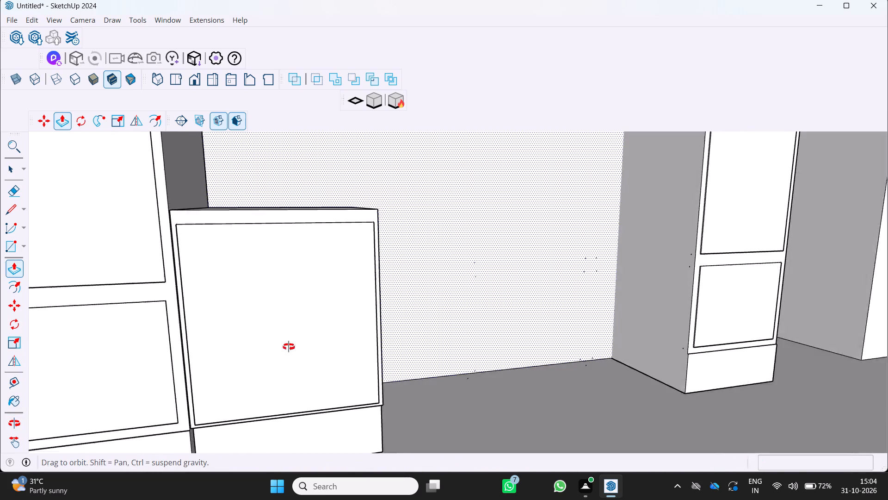
pyautogui.moveTo(289, 347); pyautogui.dragTo(252, 339, button='middle')
pyautogui.press('space')
pyautogui.moveTo(372, 308); pyautogui.dragTo(341, 317, button='middle')
pyautogui.doubleClick(335, 312)
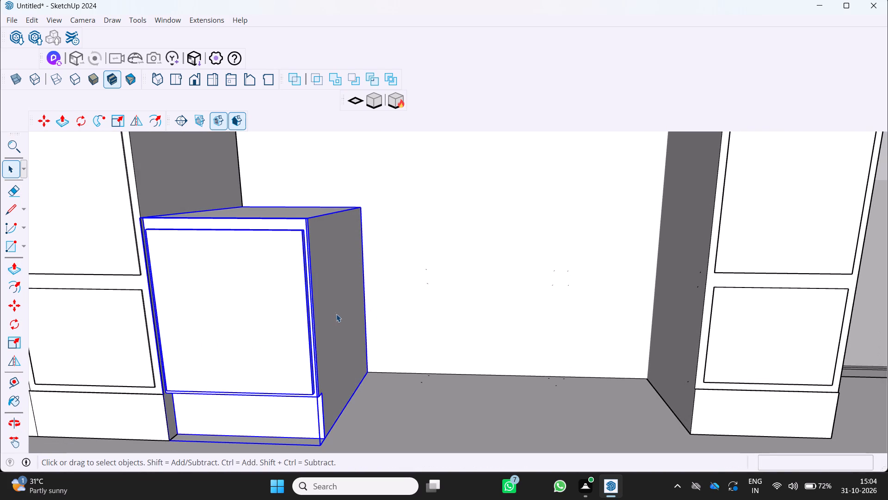
pyautogui.press('p')
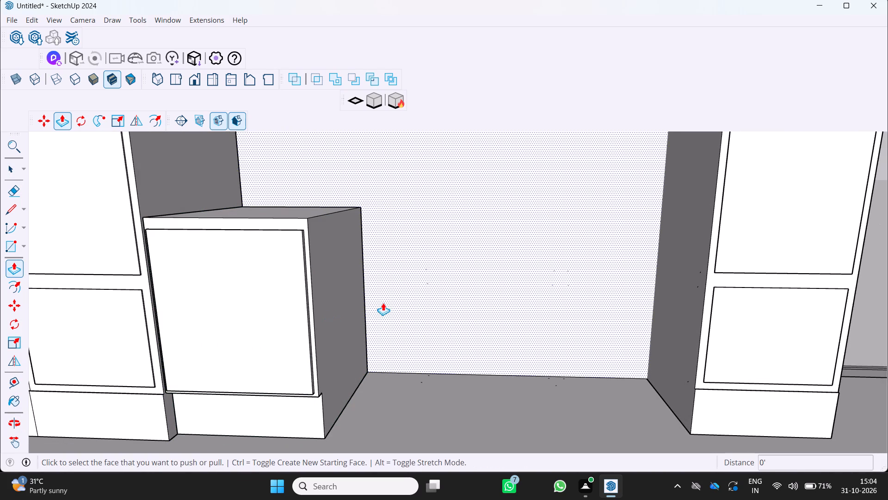
pyautogui.press('space')
pyautogui.click(335, 328)
pyautogui.doubleClick(332, 328)
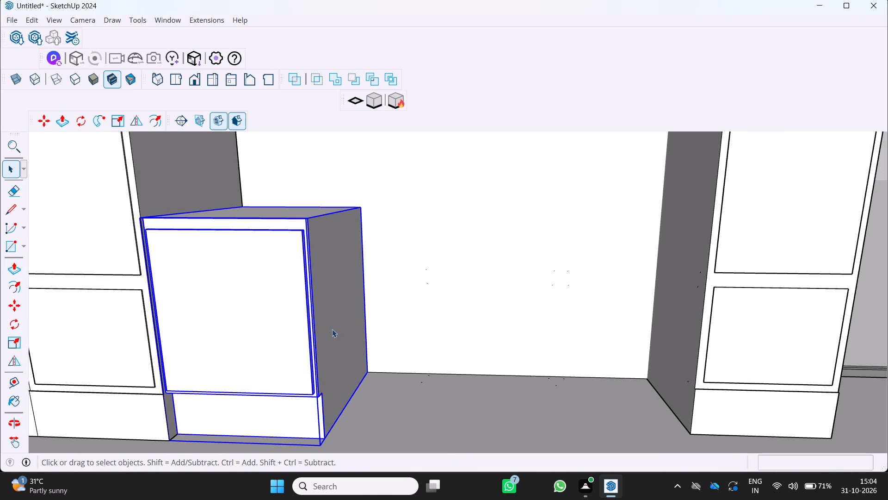
pyautogui.press('p')
pyautogui.press('space')
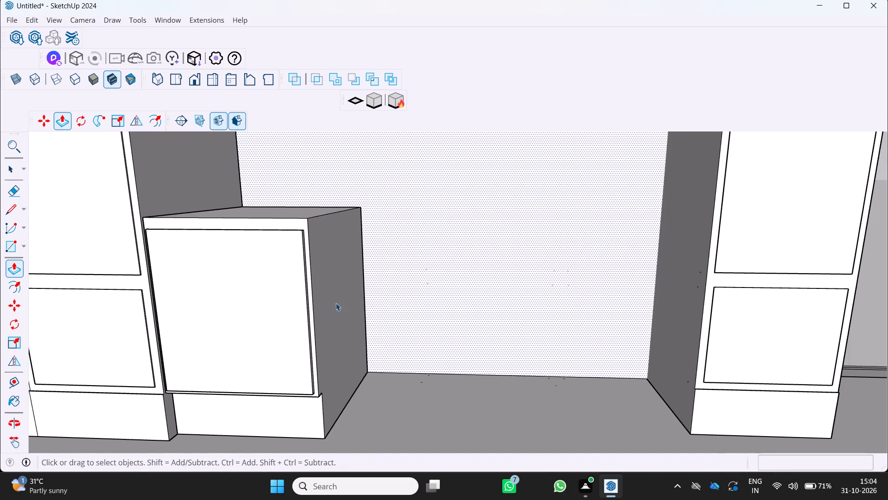
pyautogui.click(307, 314)
pyautogui.click(306, 314)
pyautogui.click(306, 313)
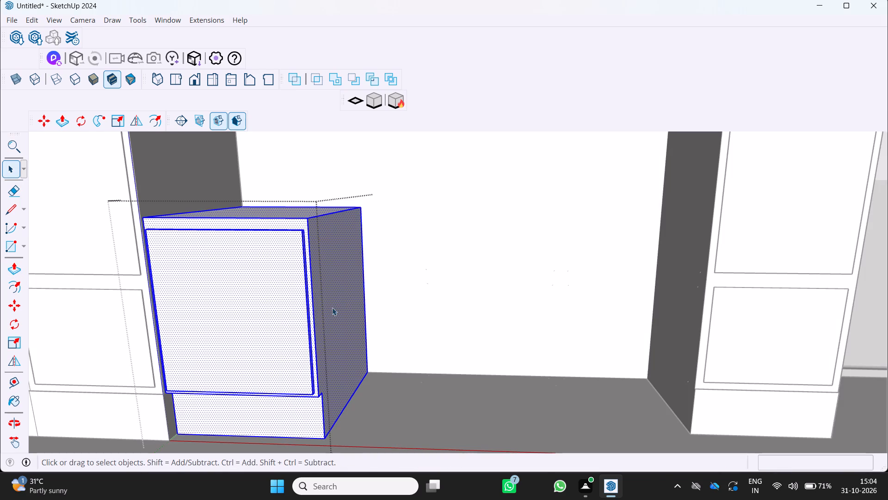
pyautogui.doubleClick(284, 321)
pyautogui.click(284, 321)
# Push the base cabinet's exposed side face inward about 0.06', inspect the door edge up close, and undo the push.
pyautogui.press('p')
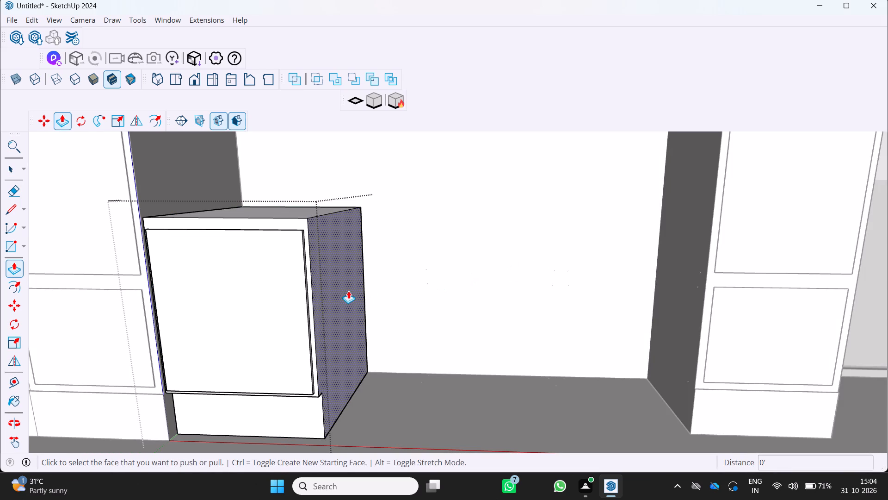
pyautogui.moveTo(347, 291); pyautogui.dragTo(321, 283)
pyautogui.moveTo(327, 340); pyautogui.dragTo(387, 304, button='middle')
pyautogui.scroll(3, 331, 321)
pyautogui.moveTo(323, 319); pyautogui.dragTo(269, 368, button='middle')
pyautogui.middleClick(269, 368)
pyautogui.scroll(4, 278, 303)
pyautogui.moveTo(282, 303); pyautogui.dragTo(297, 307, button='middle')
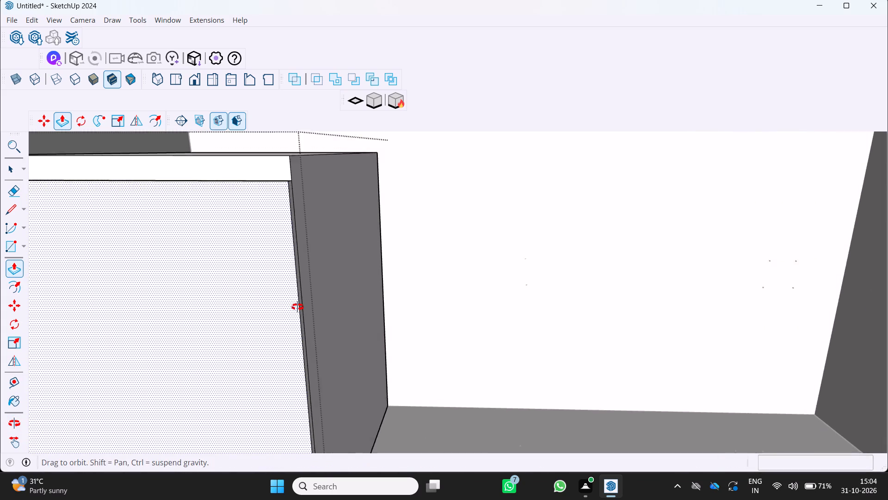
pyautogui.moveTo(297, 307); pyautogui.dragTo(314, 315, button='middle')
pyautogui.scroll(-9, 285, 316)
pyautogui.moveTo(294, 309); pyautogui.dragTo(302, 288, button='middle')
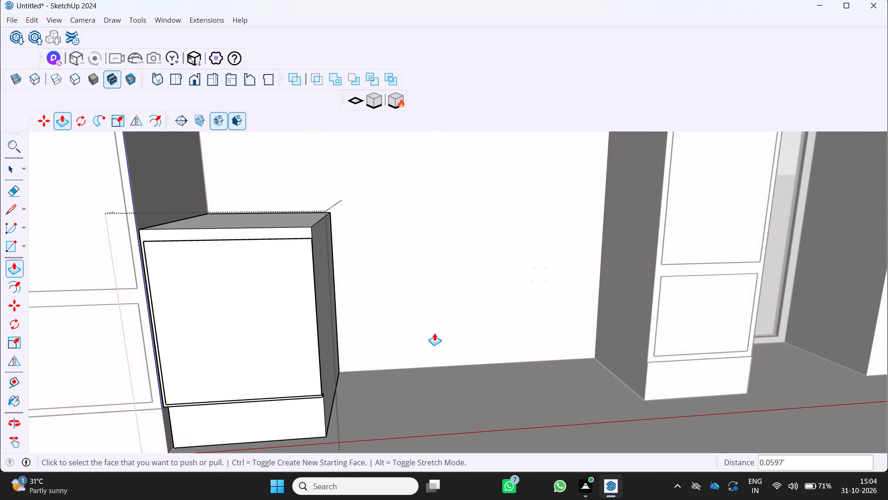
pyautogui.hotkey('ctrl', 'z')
# Select all the geometry of the base cabinet inside its group and delete it.
pyautogui.moveTo(427, 346); pyautogui.dragTo(396, 321, button='middle')
pyautogui.scroll(-5, 396, 321)
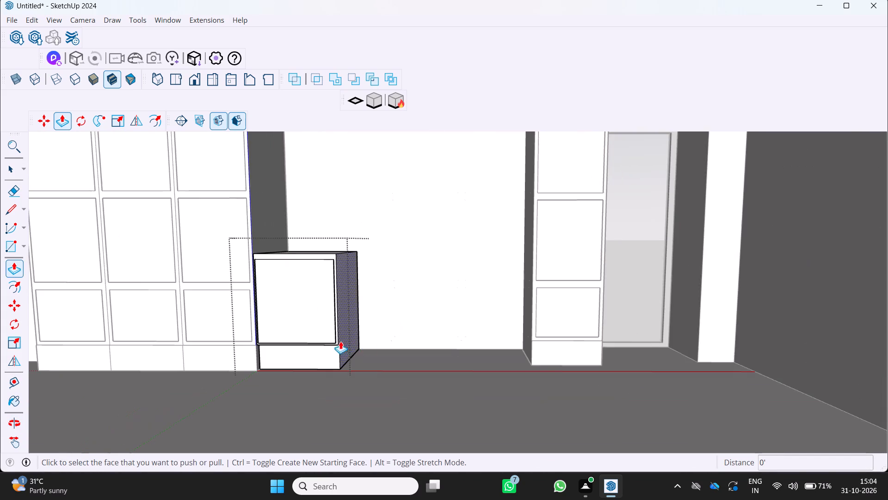
pyautogui.scroll(3, 329, 334)
pyautogui.press('space')
pyautogui.tripleClick(314, 337)
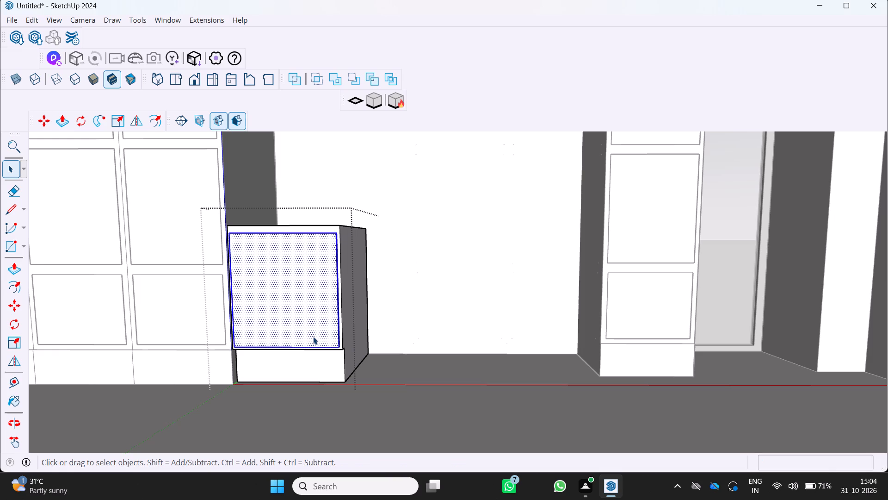
pyautogui.click(313, 337)
pyautogui.moveTo(314, 339); pyautogui.dragTo(320, 403, button='middle')
pyautogui.middleClick(320, 403)
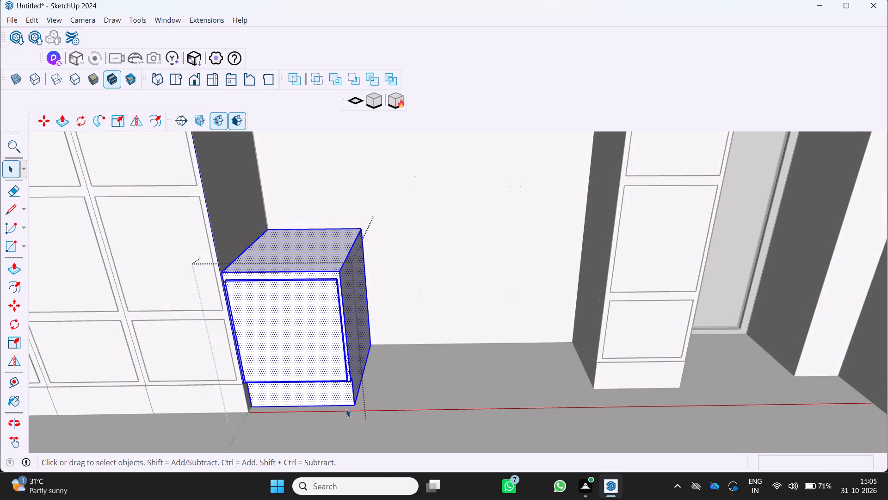
pyautogui.press('Delete')
# Draw a floor rectangle about 1.87' by 2.81' from the back wall corner beside the three tall cabinets.
pyautogui.moveTo(333, 410); pyautogui.dragTo(344, 387, button='middle')
pyautogui.middleClick(344, 387)
pyautogui.scroll(-5, 358, 378)
pyautogui.scroll(-4, 419, 306)
pyautogui.moveTo(354, 355); pyautogui.dragTo(296, 333, button='middle')
pyautogui.scroll(1, 303, 335)
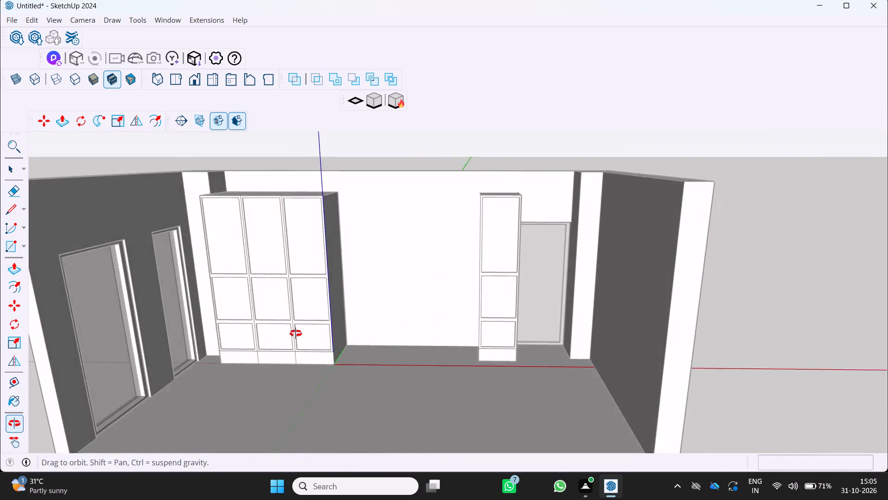
pyautogui.moveTo(296, 333); pyautogui.dragTo(294, 333, button='middle')
pyautogui.middleClick(293, 333)
pyautogui.scroll(8, 301, 335)
pyautogui.moveTo(351, 362); pyautogui.dragTo(317, 414, button='middle')
pyautogui.middleClick(314, 416)
pyautogui.scroll(-4, 313, 417)
pyautogui.scroll(-5, 351, 386)
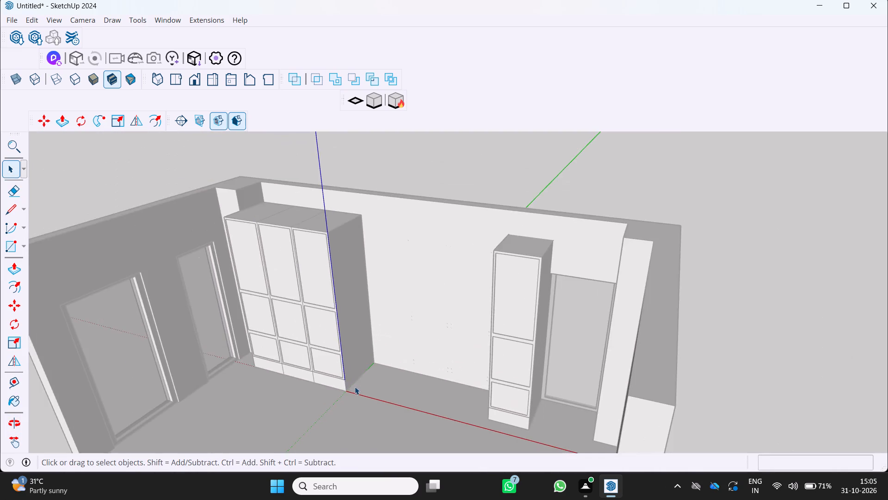
pyautogui.moveTo(357, 386); pyautogui.dragTo(384, 356, button='middle')
pyautogui.scroll(3, 374, 372)
pyautogui.moveTo(364, 384); pyautogui.dragTo(382, 392, button='middle')
pyautogui.middleClick(382, 392)
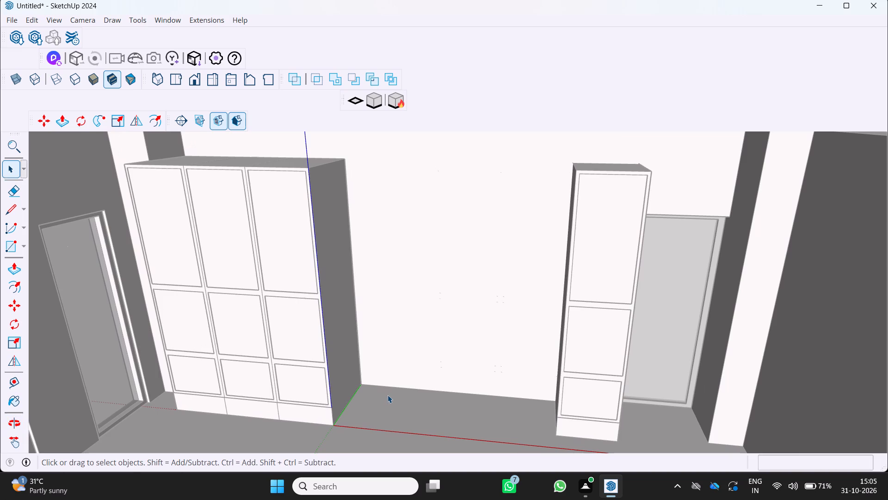
pyautogui.press('r')
pyautogui.scroll(3, 357, 390)
pyautogui.click(363, 386)
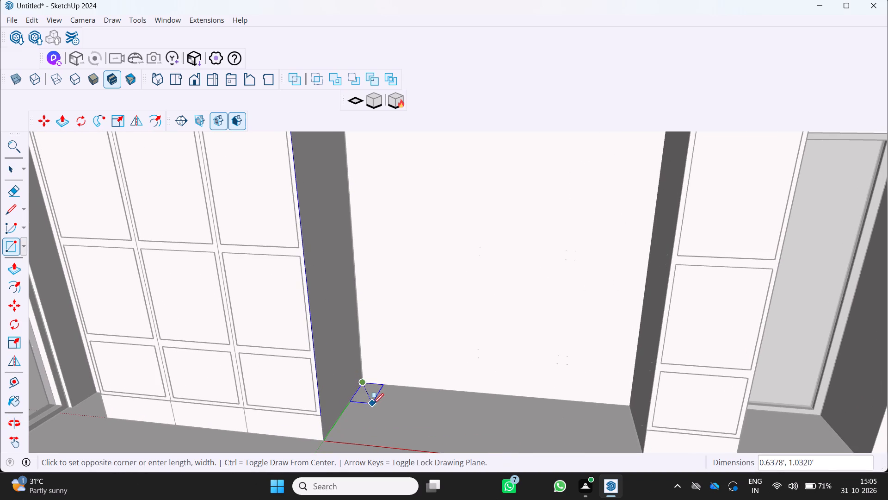
pyautogui.scroll(-4, 374, 404)
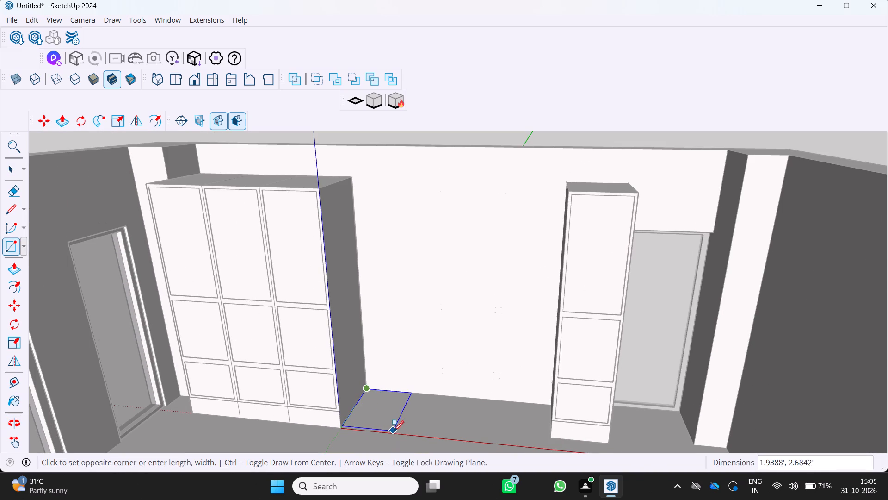
pyautogui.click(390, 433)
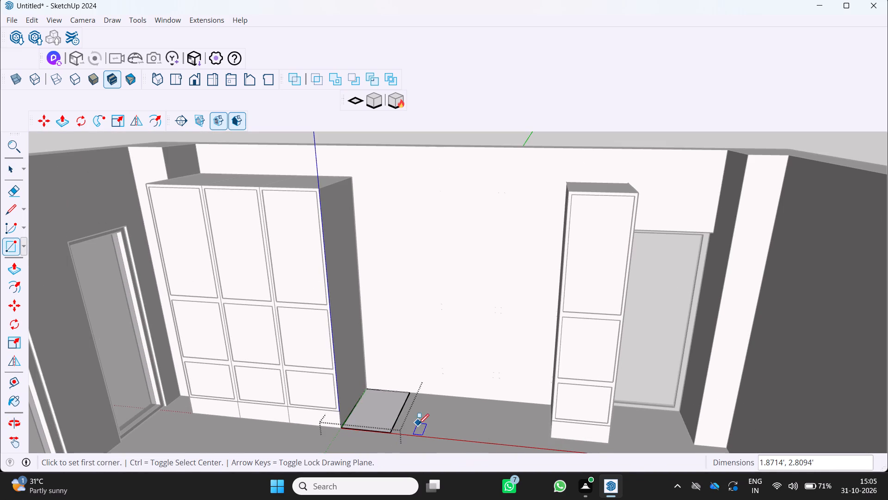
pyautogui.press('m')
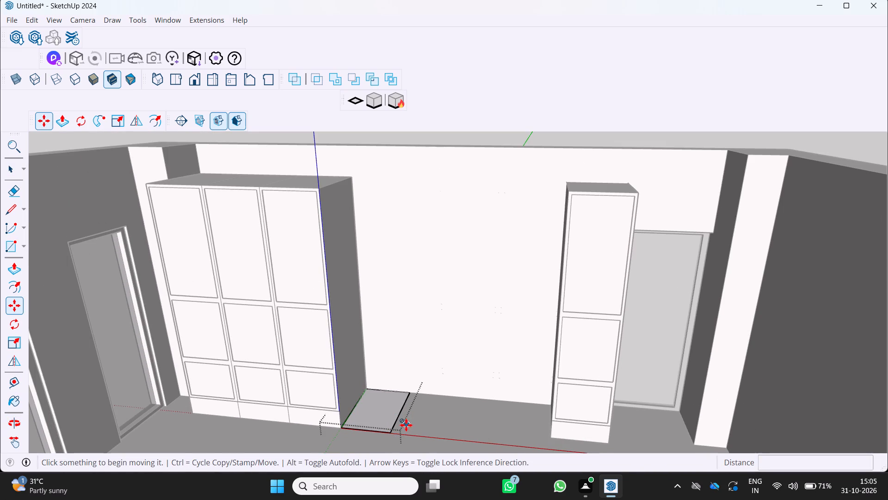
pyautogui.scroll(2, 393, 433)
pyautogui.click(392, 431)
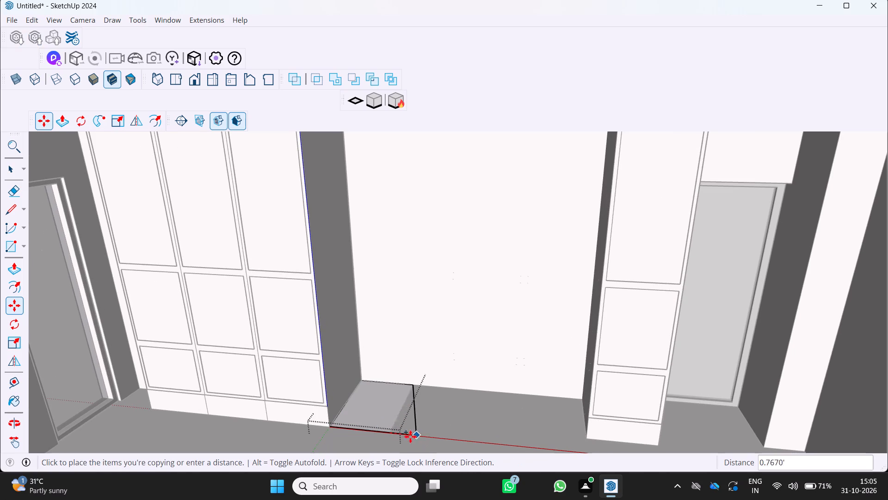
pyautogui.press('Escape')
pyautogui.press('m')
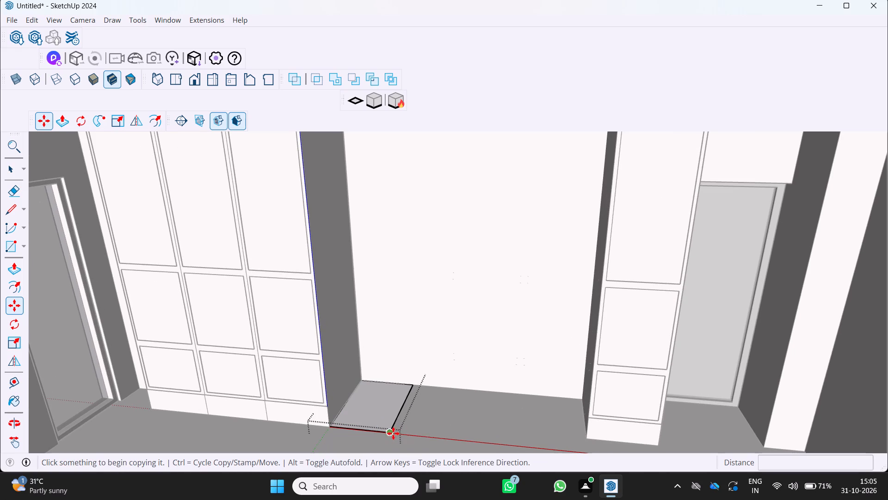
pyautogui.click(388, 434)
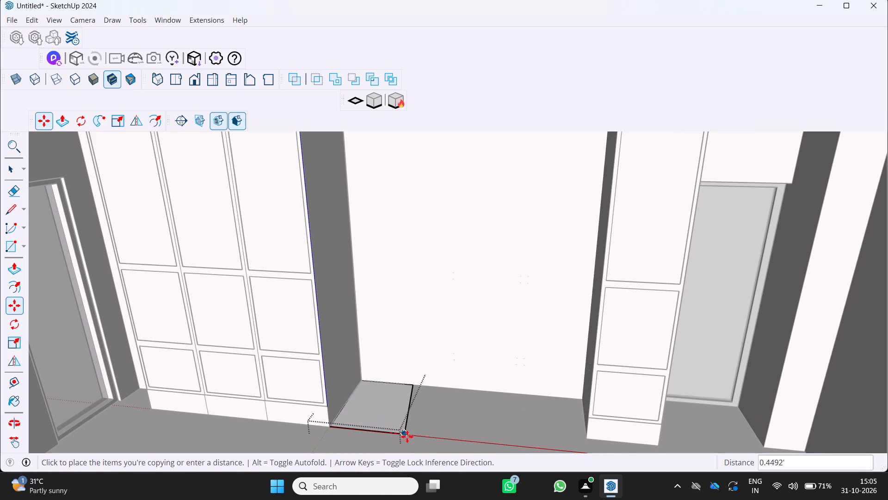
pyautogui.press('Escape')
# Select the floor rectangle's face with its edges and make it a group.
pyautogui.scroll(-4, 384, 430)
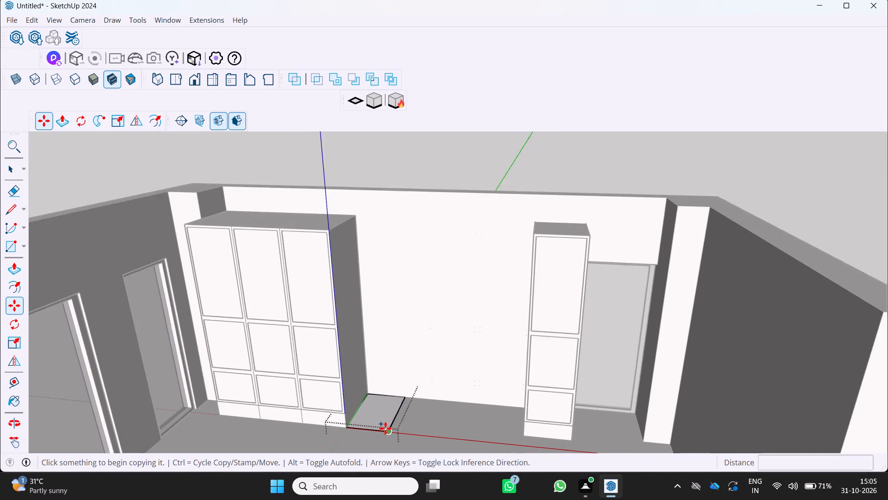
pyautogui.moveTo(387, 428); pyautogui.dragTo(416, 405, button='middle')
pyautogui.middleClick(416, 405)
pyautogui.press('space')
pyautogui.scroll(3, 393, 432)
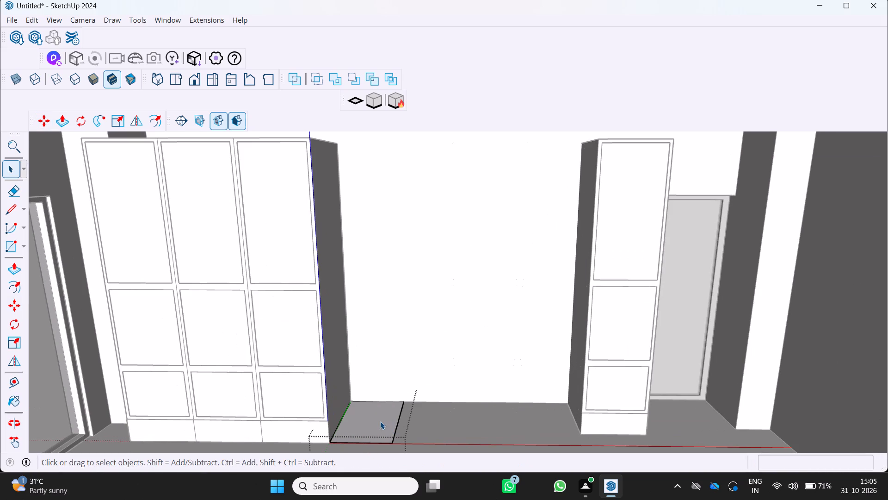
pyautogui.doubleClick(380, 421)
pyautogui.click(380, 420)
pyautogui.doubleClick(381, 420)
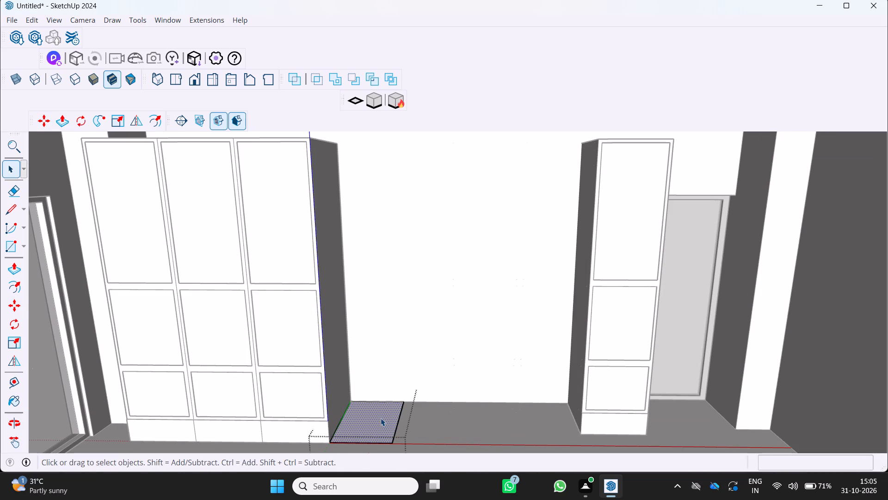
pyautogui.doubleClick(380, 419)
pyautogui.rightClick(378, 419)
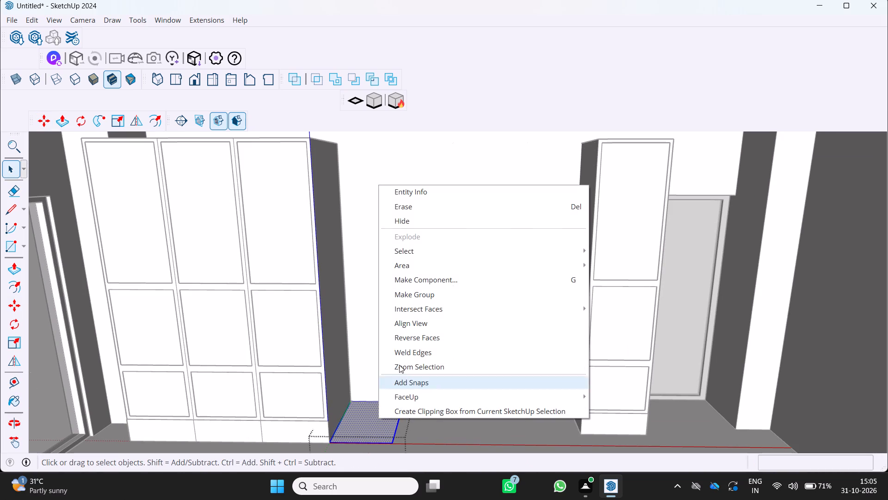
pyautogui.click(416, 297)
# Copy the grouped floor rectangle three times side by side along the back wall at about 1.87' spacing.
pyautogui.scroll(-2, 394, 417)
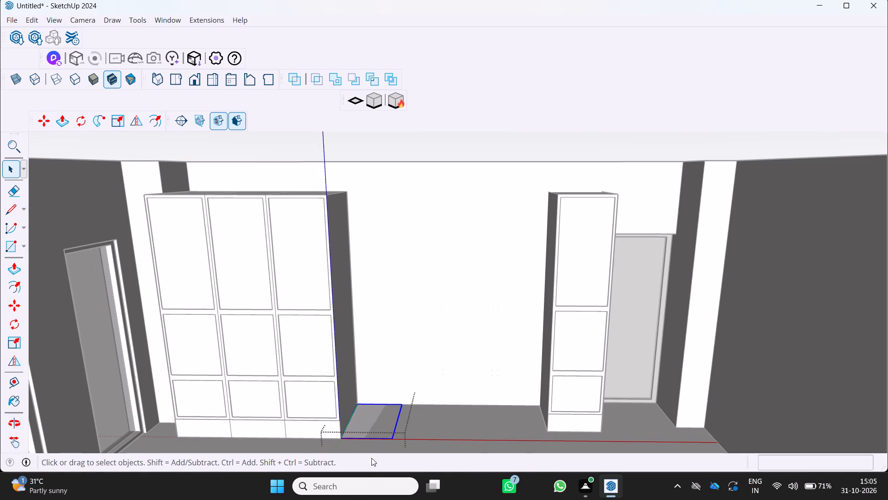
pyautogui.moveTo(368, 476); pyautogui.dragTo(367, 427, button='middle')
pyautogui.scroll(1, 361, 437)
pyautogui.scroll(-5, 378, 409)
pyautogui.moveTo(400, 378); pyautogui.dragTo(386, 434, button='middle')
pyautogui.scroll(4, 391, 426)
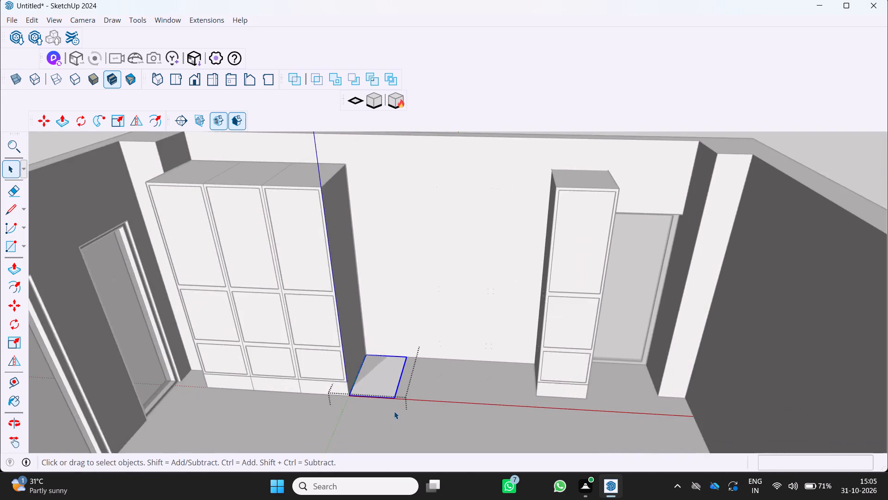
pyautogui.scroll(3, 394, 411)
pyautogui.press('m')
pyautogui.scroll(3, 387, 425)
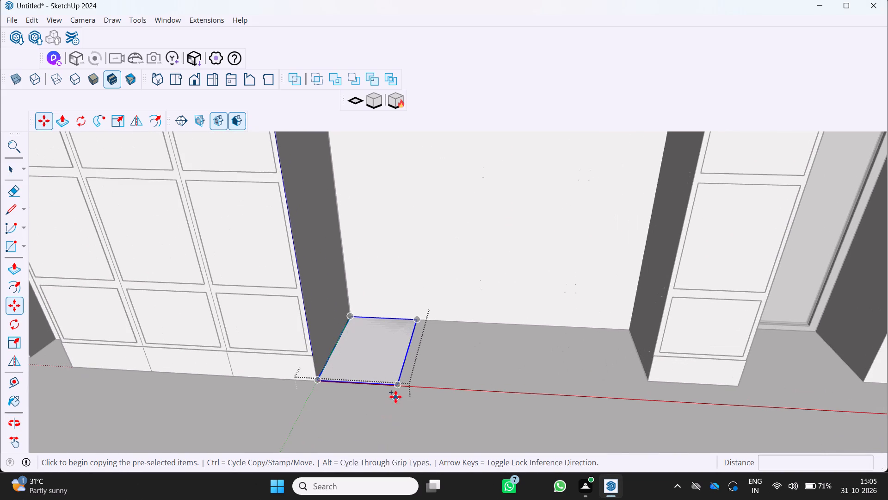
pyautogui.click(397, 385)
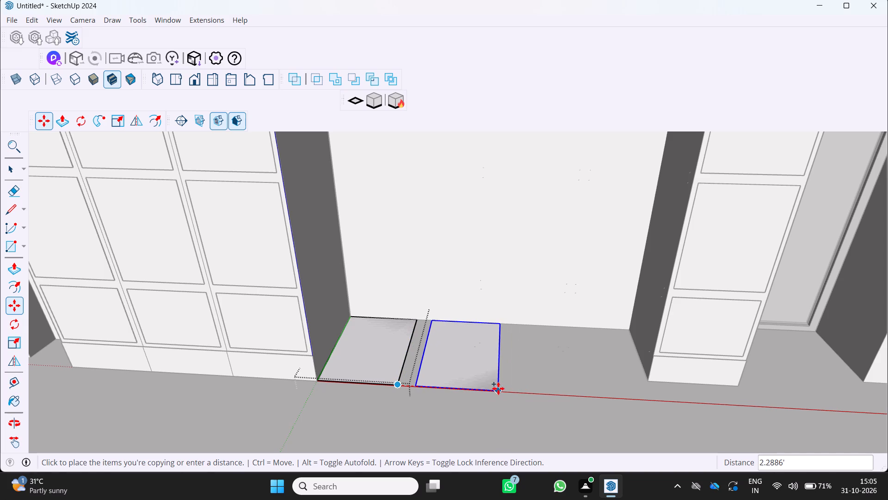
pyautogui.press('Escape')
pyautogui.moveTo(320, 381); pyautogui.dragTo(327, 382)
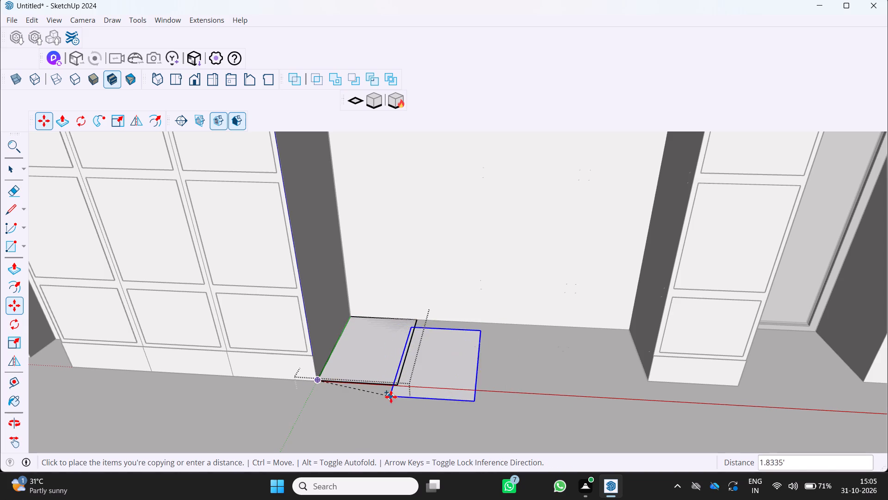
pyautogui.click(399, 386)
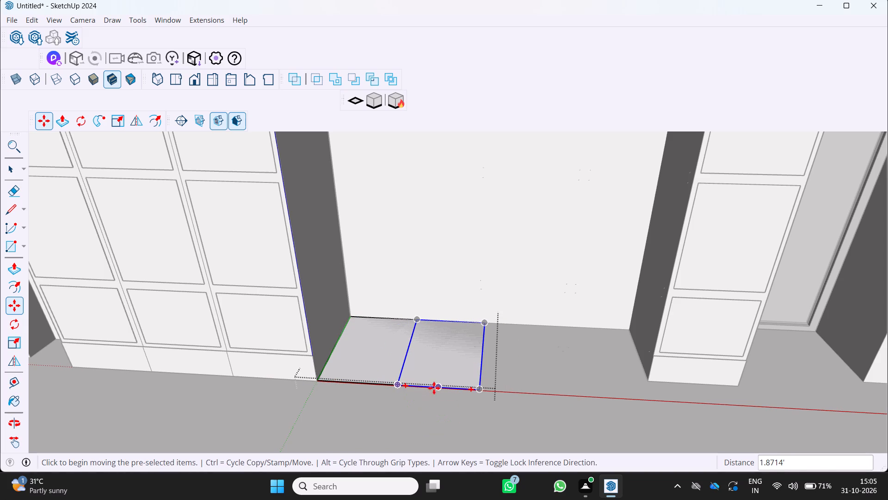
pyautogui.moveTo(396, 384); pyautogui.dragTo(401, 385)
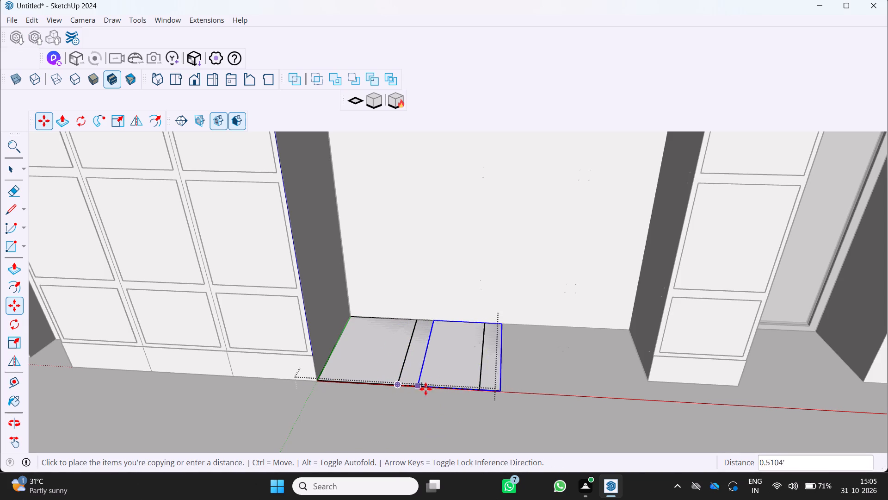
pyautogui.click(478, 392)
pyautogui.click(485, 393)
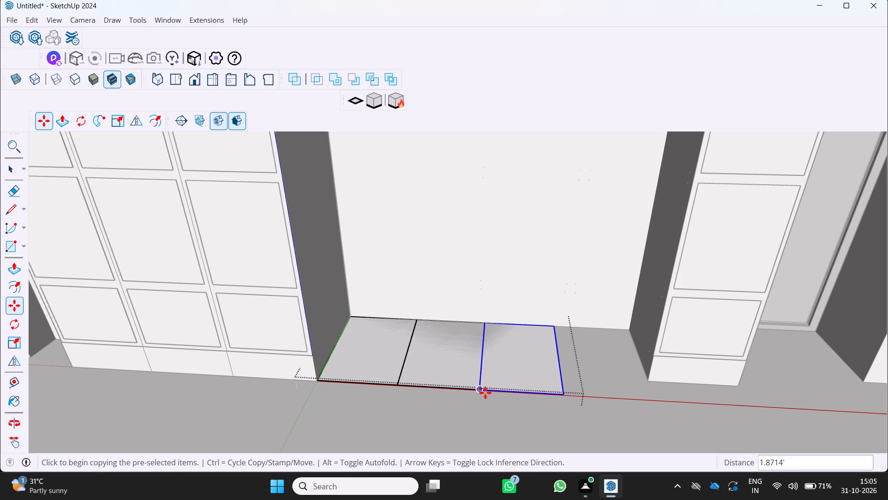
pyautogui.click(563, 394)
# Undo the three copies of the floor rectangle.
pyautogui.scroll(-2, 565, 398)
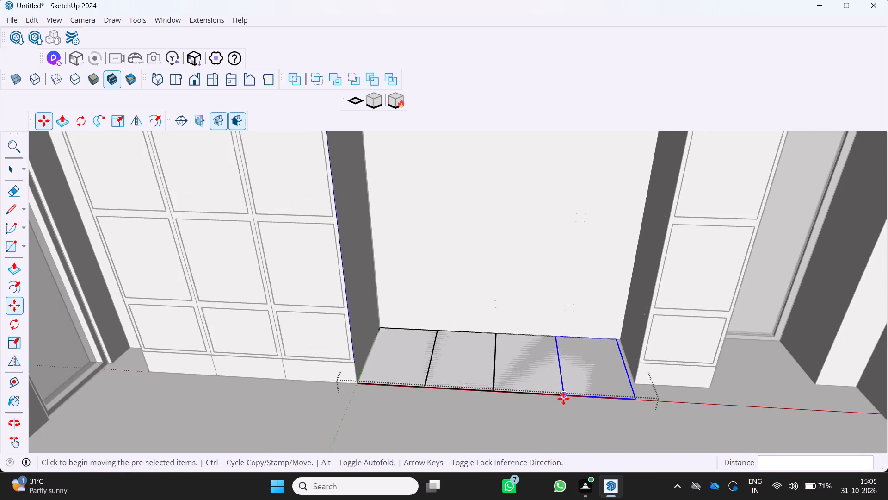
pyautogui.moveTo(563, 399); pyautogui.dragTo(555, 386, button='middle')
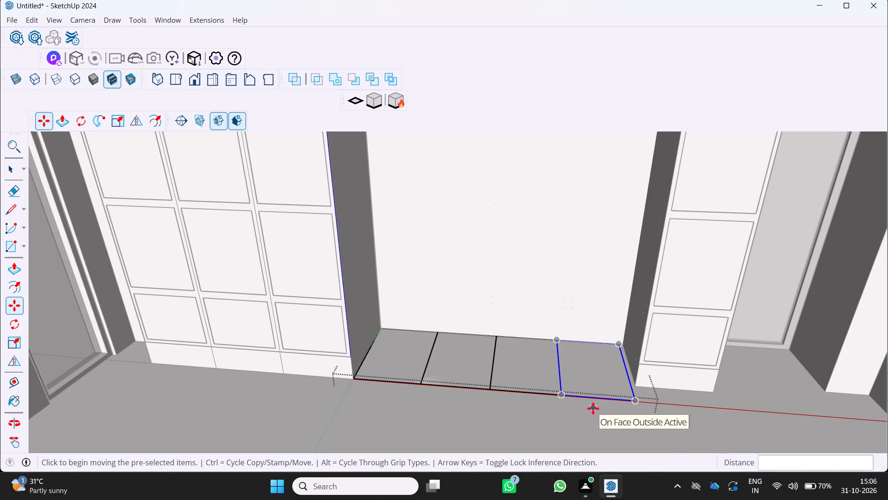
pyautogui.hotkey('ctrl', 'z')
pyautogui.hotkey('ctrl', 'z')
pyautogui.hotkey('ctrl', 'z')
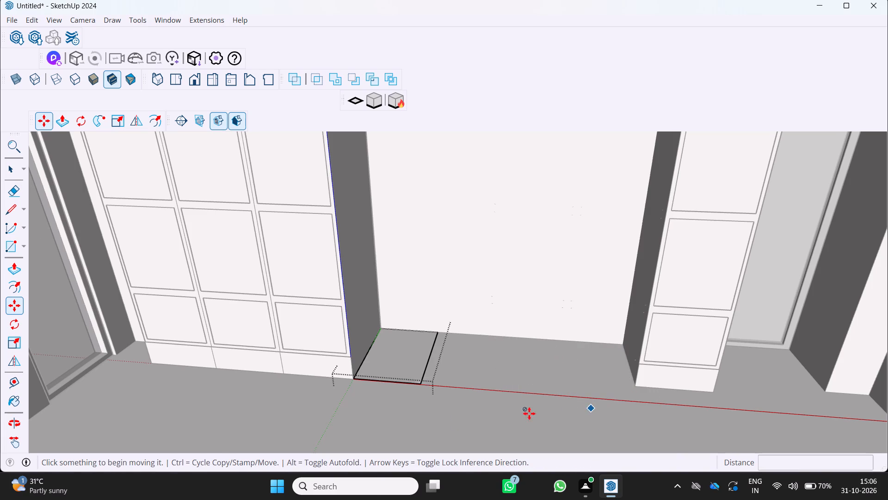
# Open the floor rectangle's group and pull its face up about 2.68' to form the base cabinet block.
pyautogui.scroll(4, 370, 390)
pyautogui.scroll(-5, 378, 392)
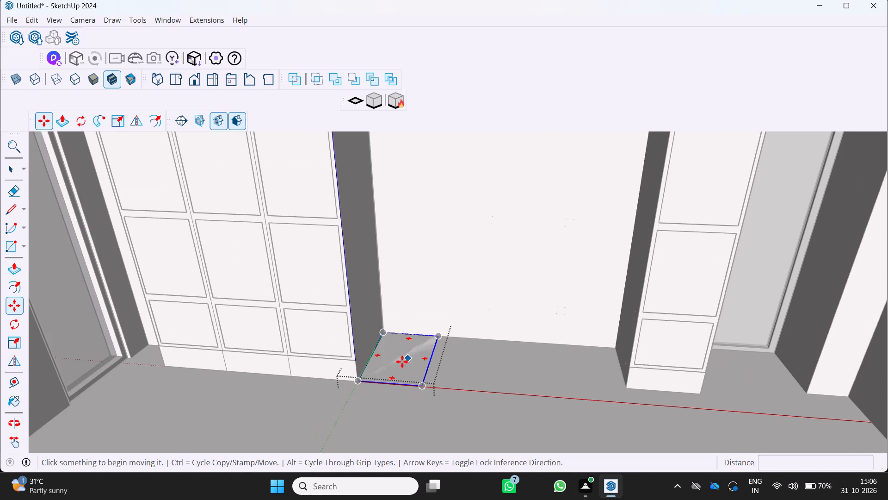
pyautogui.press('p')
pyautogui.press('space')
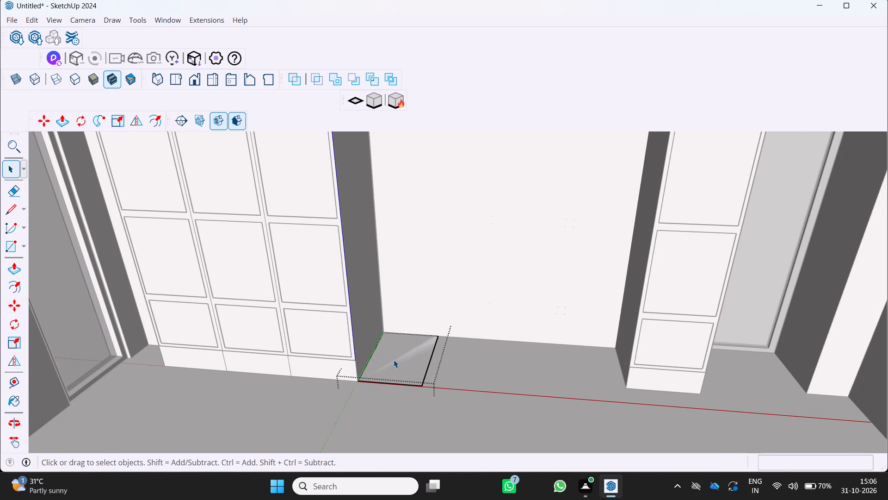
pyautogui.tripleClick(394, 359)
pyautogui.press('p')
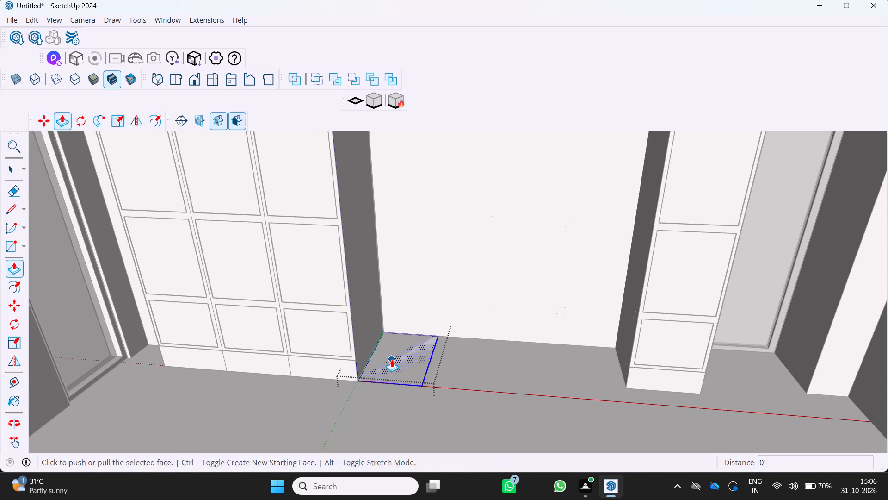
pyautogui.click(392, 359)
pyautogui.moveTo(399, 360); pyautogui.dragTo(412, 321)
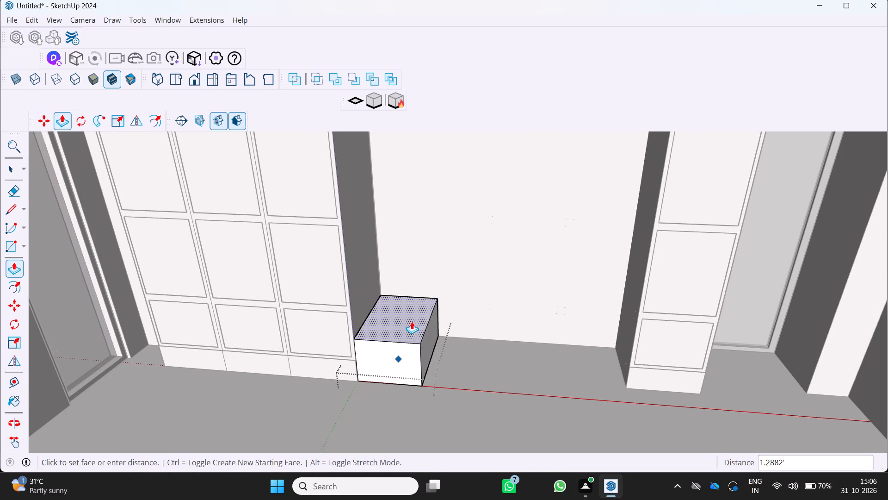
pyautogui.moveTo(412, 321); pyautogui.dragTo(402, 274)
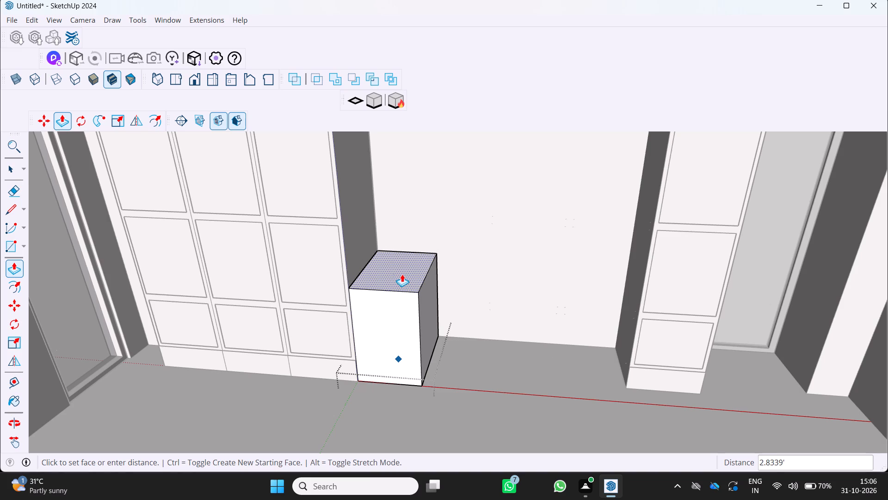
pyautogui.moveTo(402, 274); pyautogui.dragTo(401, 279)
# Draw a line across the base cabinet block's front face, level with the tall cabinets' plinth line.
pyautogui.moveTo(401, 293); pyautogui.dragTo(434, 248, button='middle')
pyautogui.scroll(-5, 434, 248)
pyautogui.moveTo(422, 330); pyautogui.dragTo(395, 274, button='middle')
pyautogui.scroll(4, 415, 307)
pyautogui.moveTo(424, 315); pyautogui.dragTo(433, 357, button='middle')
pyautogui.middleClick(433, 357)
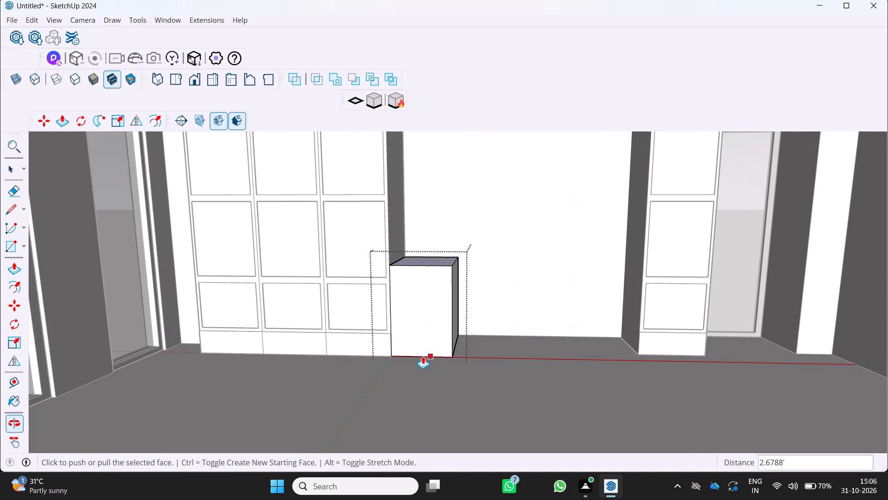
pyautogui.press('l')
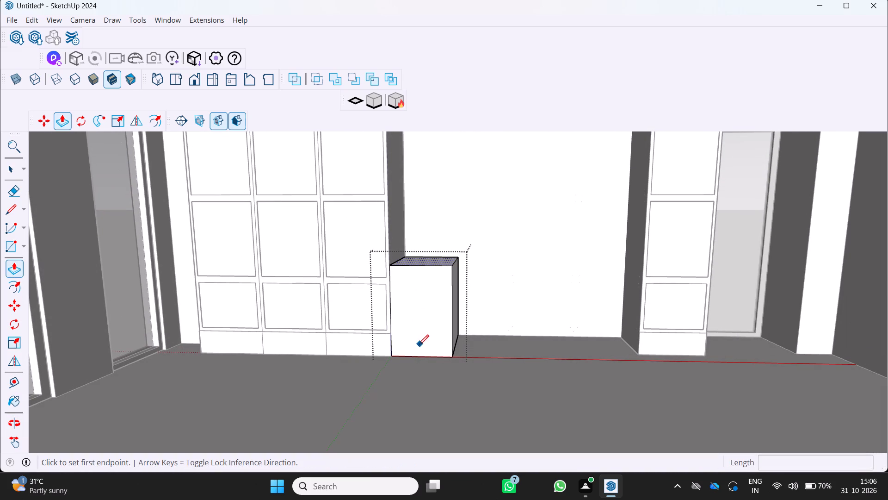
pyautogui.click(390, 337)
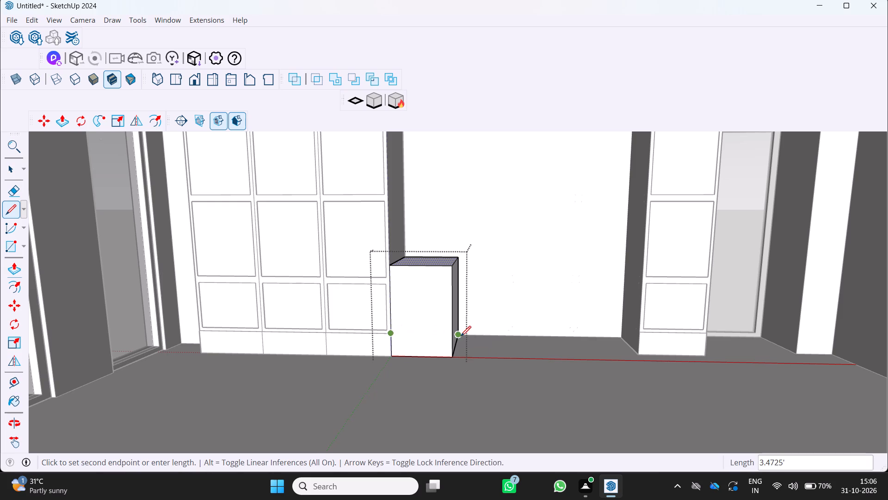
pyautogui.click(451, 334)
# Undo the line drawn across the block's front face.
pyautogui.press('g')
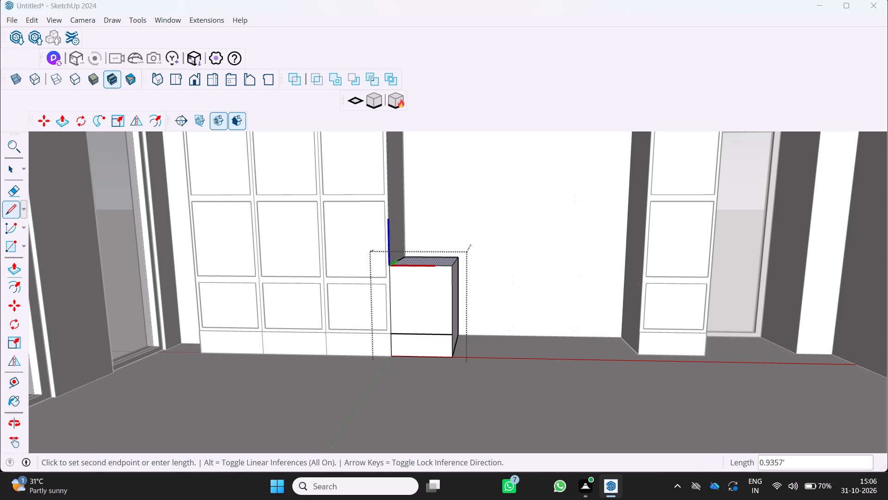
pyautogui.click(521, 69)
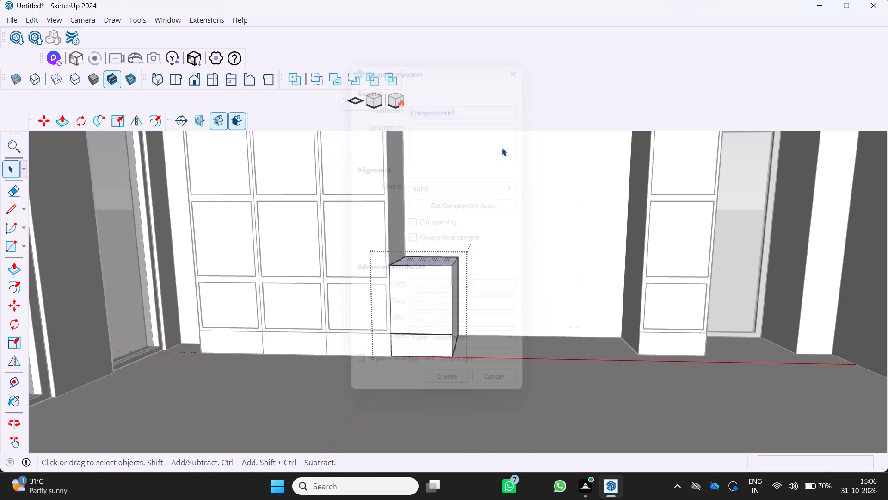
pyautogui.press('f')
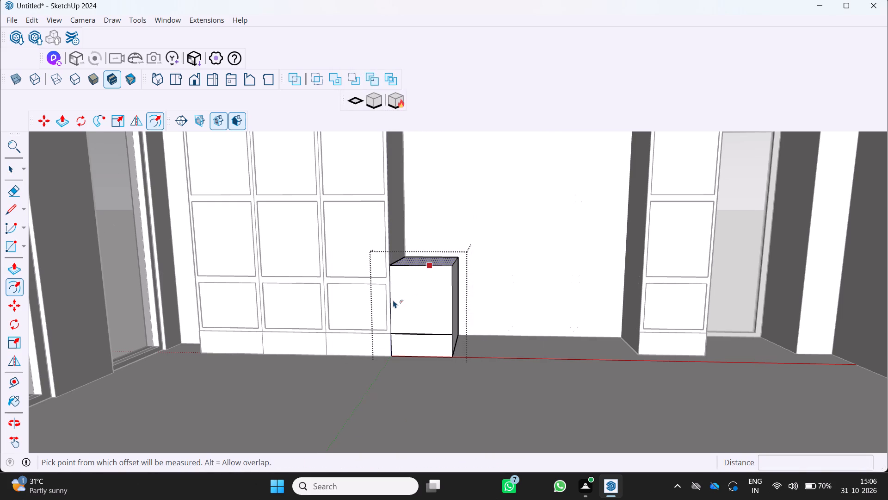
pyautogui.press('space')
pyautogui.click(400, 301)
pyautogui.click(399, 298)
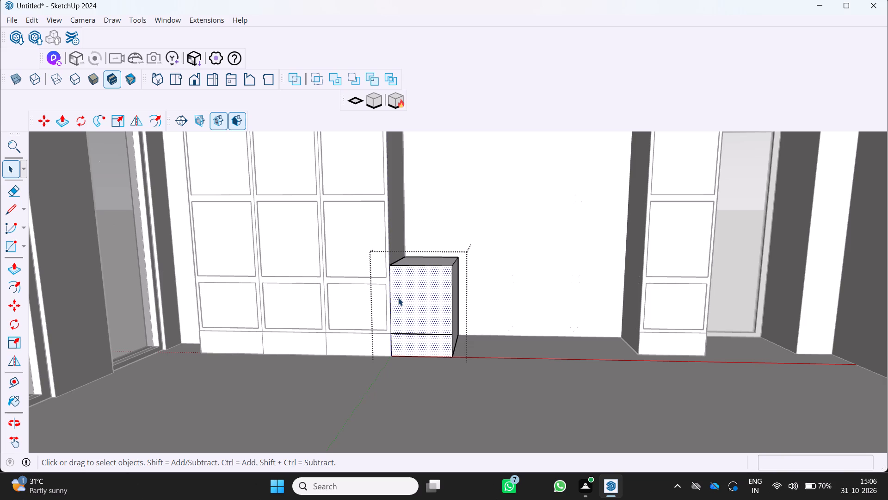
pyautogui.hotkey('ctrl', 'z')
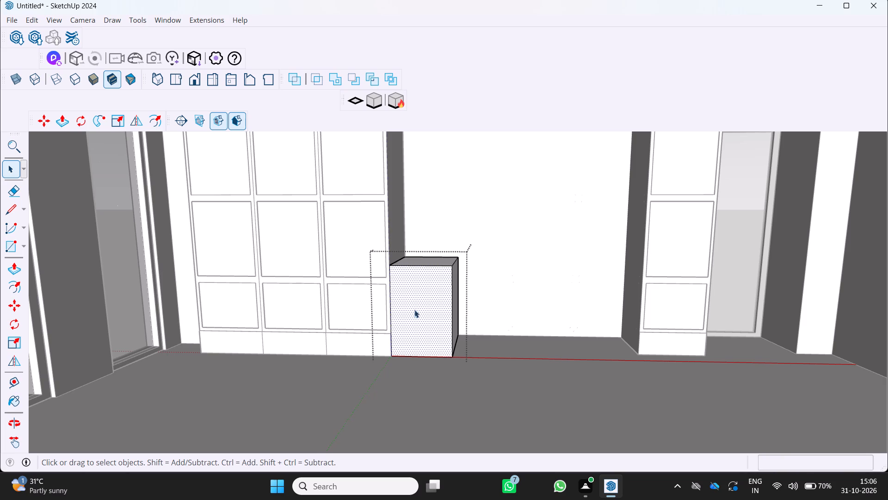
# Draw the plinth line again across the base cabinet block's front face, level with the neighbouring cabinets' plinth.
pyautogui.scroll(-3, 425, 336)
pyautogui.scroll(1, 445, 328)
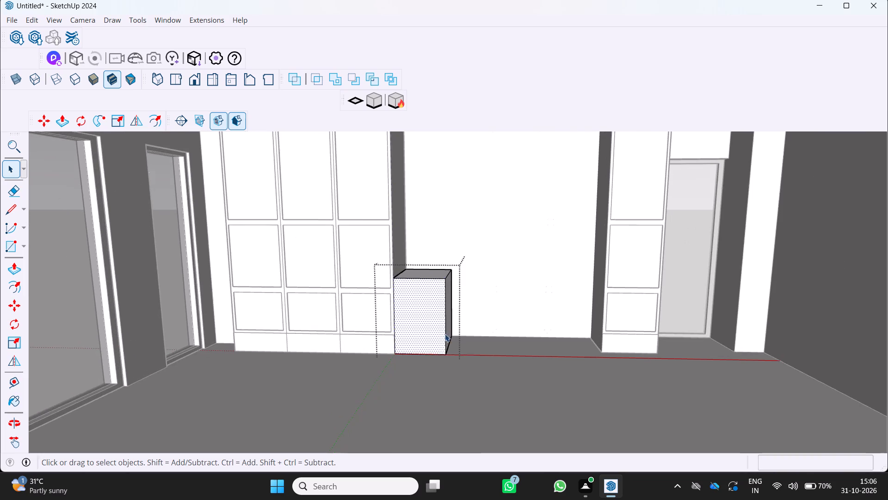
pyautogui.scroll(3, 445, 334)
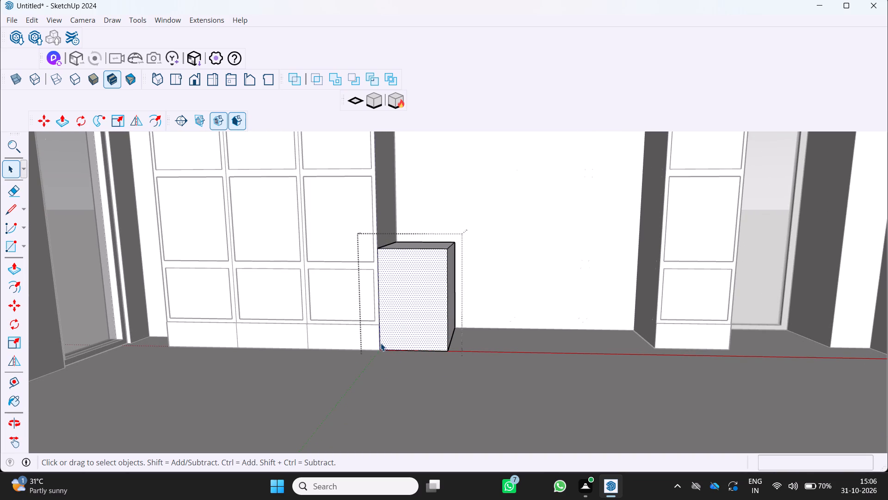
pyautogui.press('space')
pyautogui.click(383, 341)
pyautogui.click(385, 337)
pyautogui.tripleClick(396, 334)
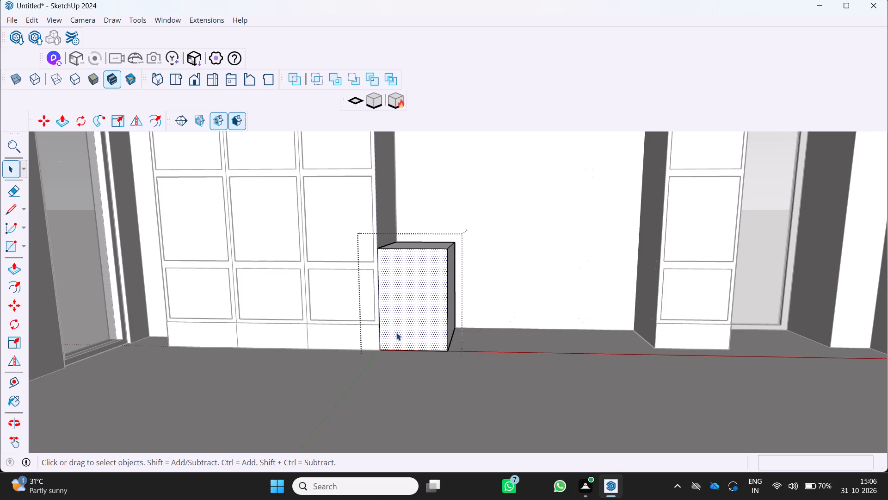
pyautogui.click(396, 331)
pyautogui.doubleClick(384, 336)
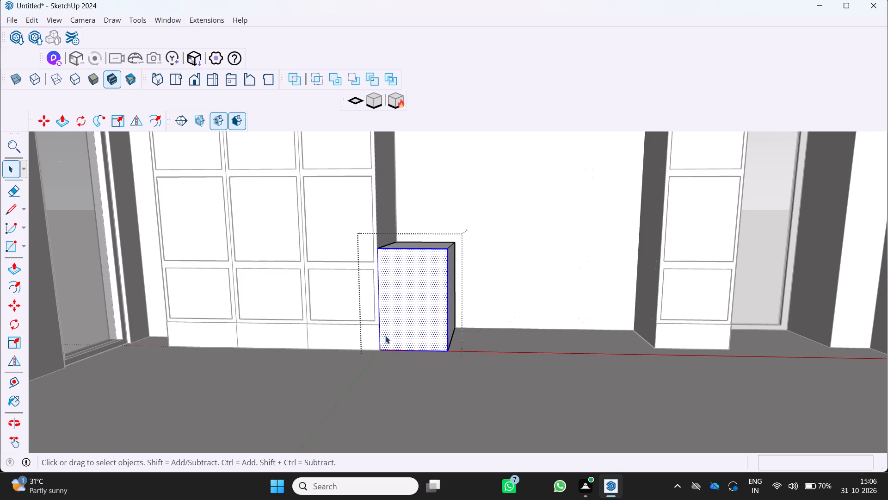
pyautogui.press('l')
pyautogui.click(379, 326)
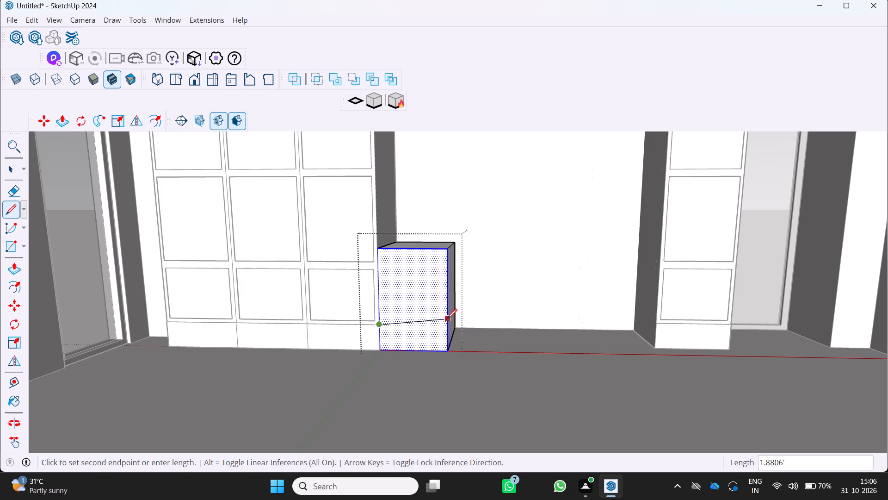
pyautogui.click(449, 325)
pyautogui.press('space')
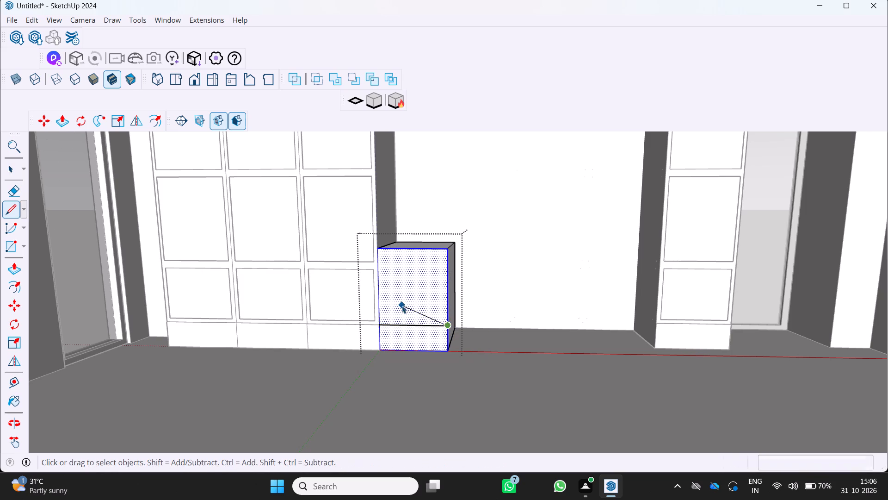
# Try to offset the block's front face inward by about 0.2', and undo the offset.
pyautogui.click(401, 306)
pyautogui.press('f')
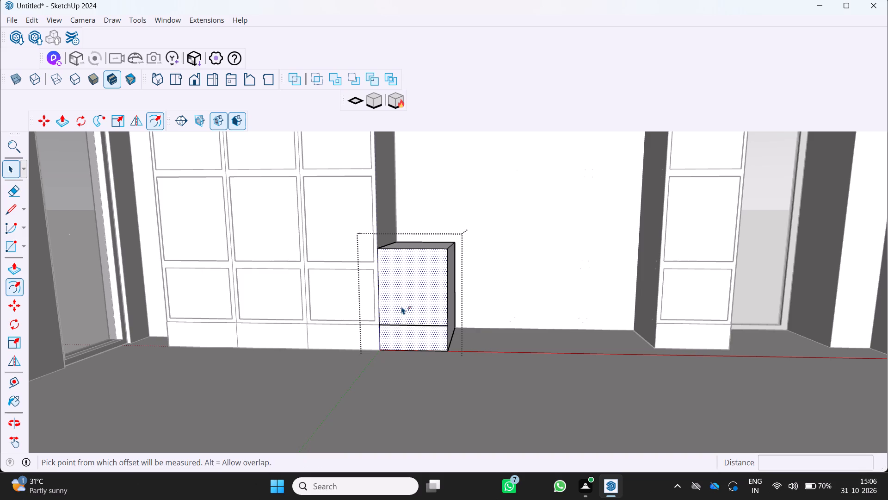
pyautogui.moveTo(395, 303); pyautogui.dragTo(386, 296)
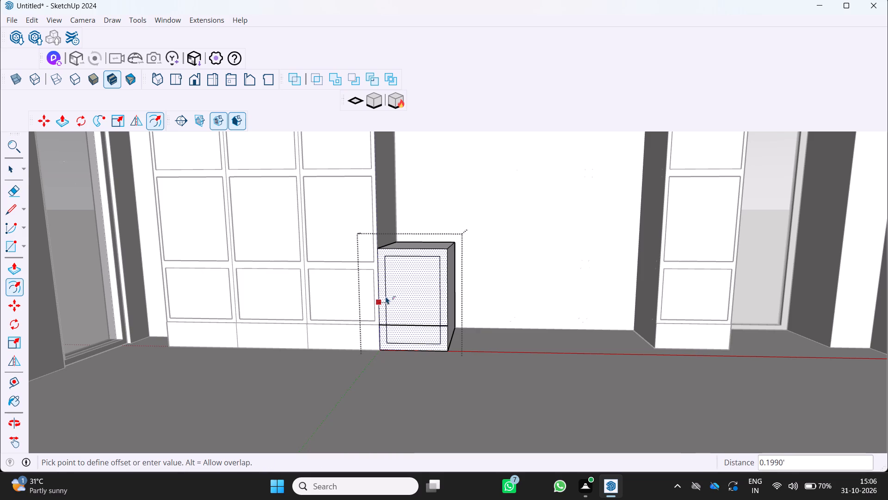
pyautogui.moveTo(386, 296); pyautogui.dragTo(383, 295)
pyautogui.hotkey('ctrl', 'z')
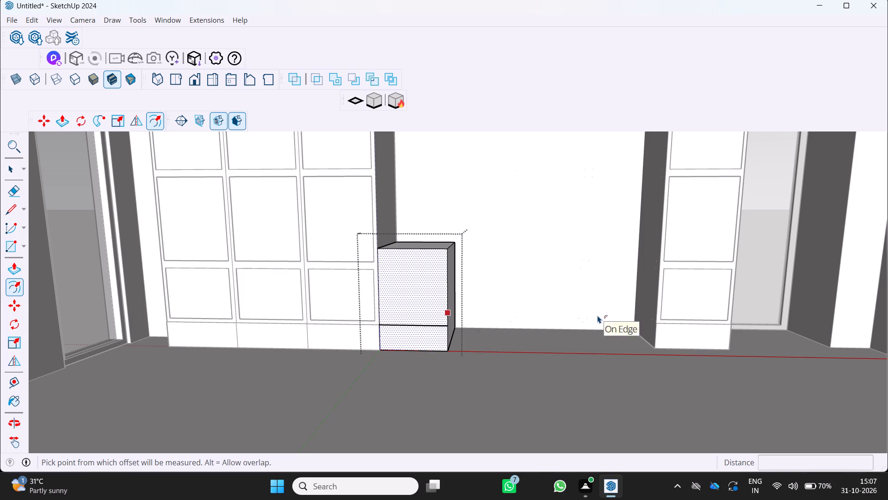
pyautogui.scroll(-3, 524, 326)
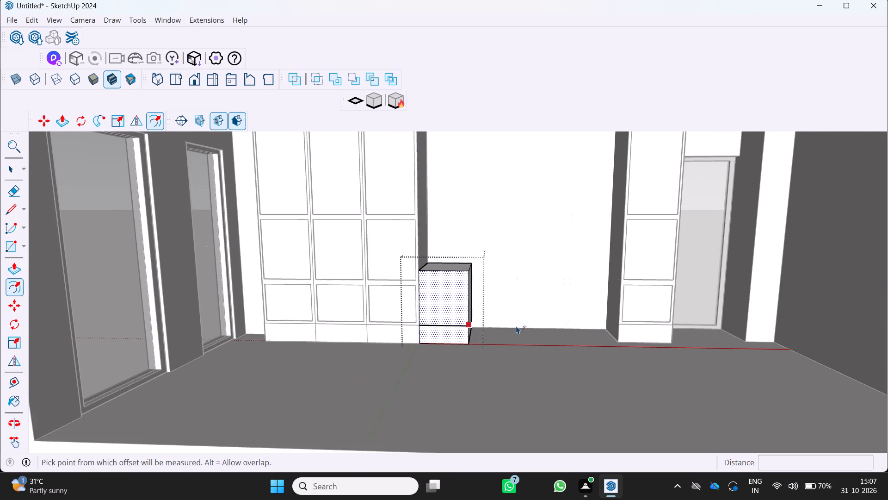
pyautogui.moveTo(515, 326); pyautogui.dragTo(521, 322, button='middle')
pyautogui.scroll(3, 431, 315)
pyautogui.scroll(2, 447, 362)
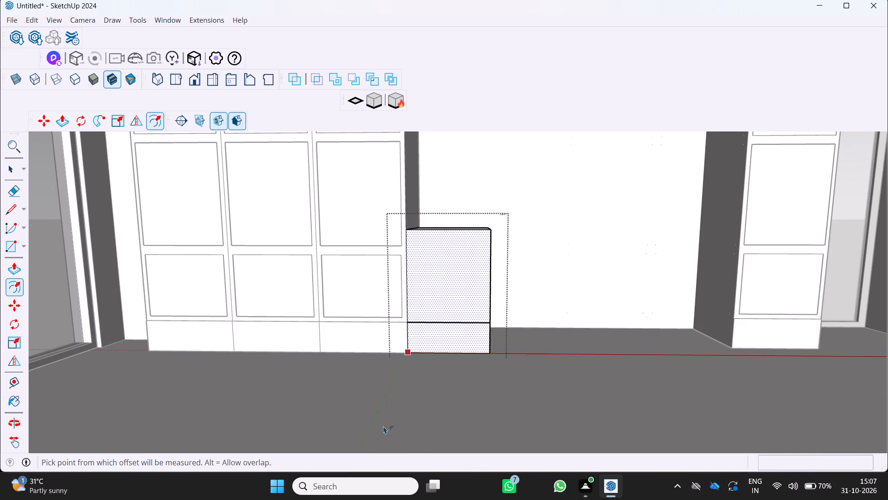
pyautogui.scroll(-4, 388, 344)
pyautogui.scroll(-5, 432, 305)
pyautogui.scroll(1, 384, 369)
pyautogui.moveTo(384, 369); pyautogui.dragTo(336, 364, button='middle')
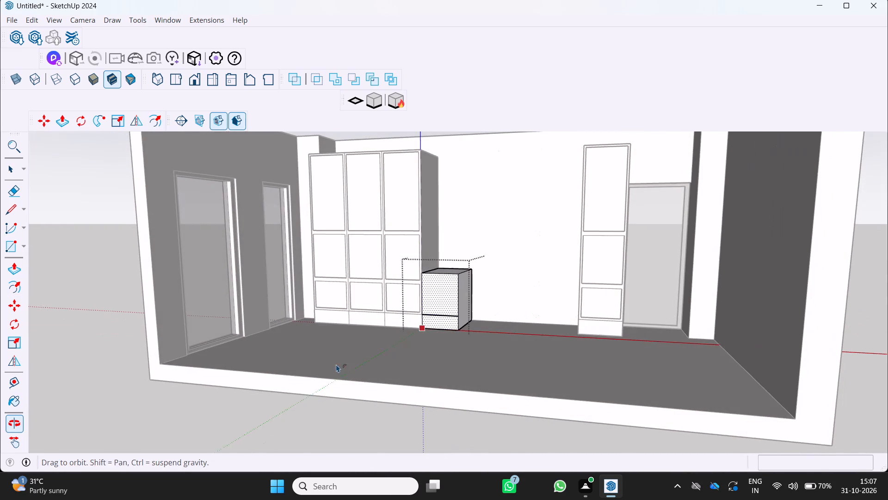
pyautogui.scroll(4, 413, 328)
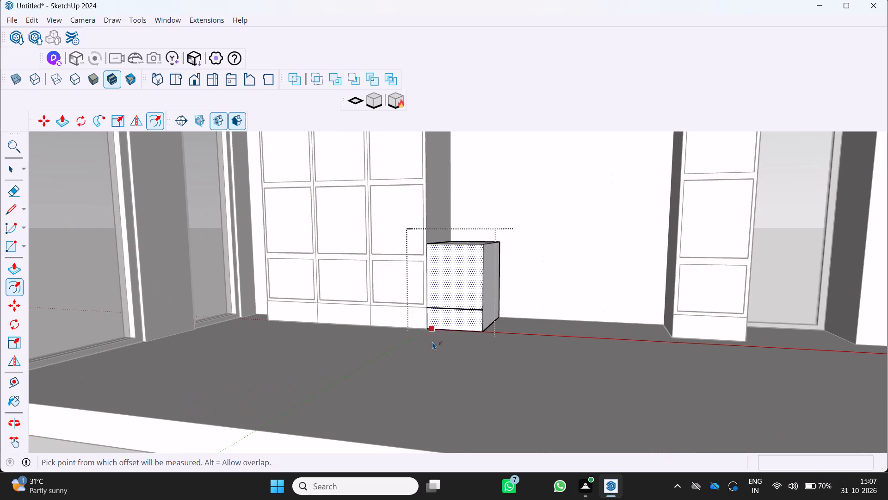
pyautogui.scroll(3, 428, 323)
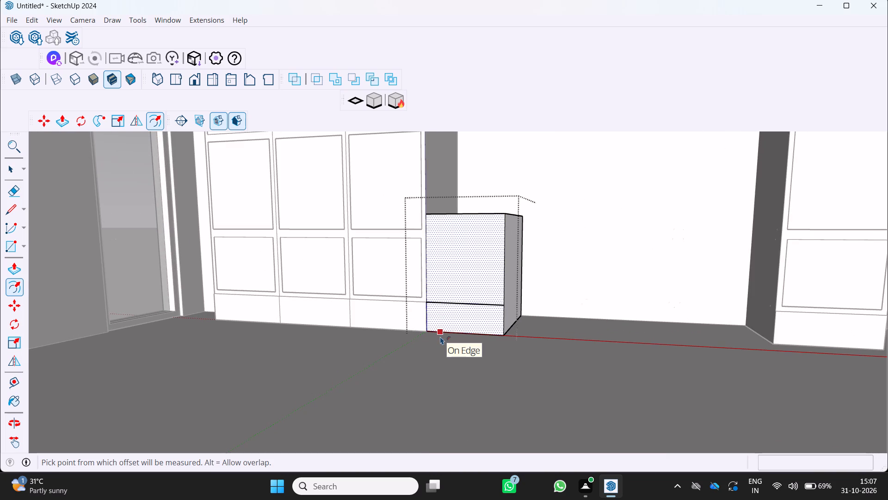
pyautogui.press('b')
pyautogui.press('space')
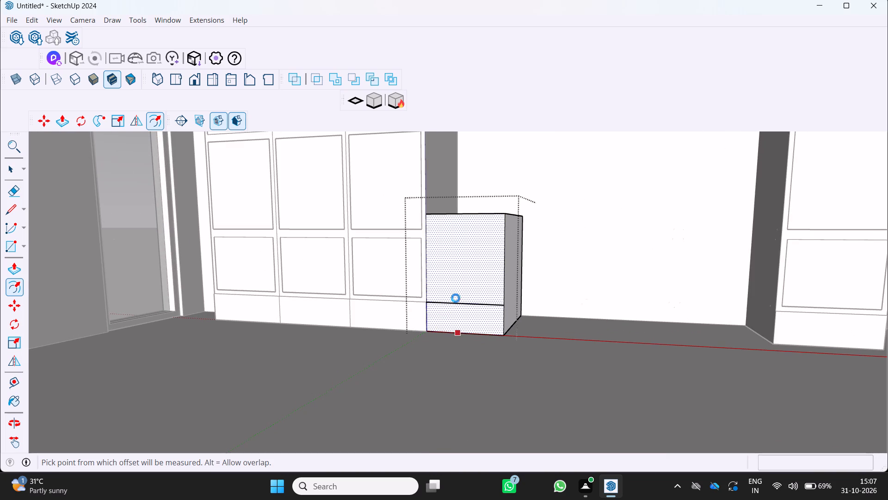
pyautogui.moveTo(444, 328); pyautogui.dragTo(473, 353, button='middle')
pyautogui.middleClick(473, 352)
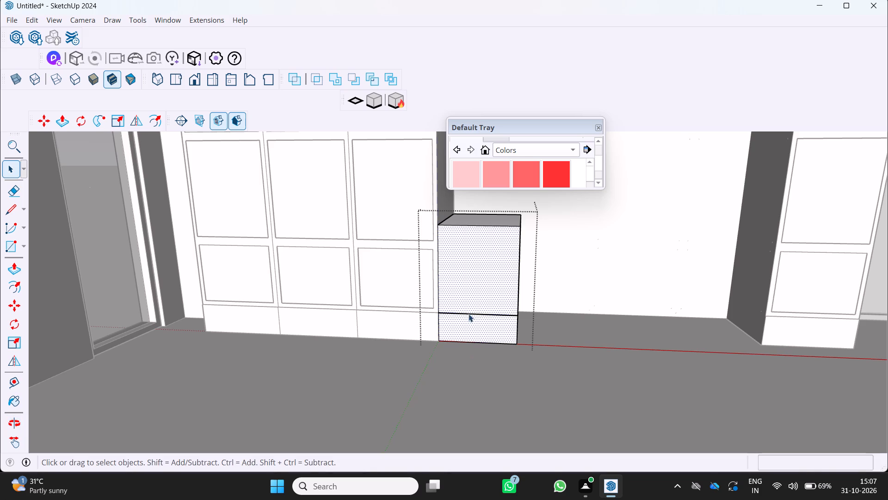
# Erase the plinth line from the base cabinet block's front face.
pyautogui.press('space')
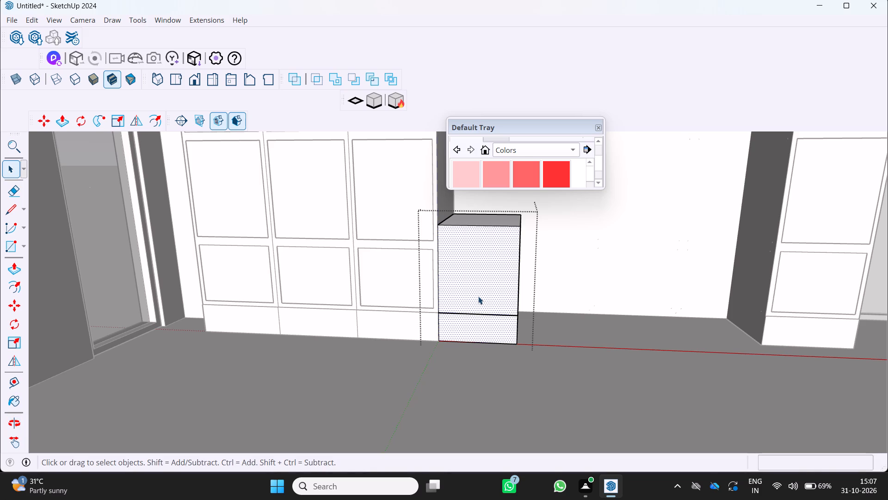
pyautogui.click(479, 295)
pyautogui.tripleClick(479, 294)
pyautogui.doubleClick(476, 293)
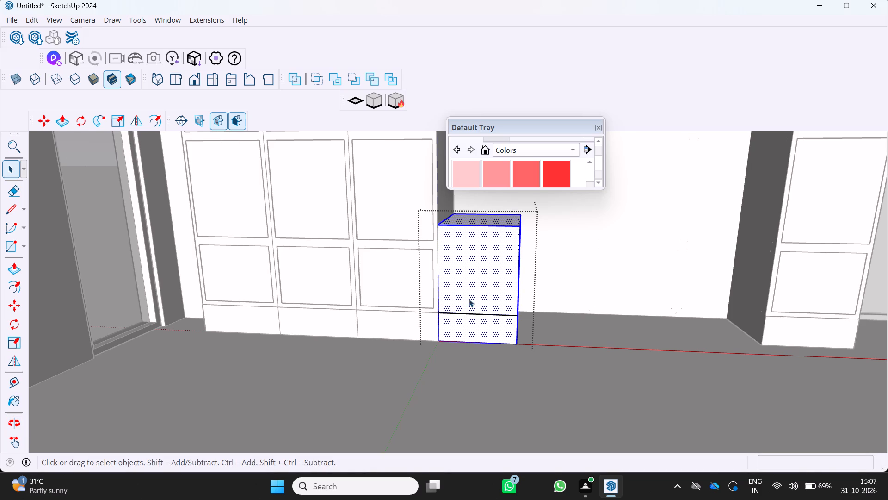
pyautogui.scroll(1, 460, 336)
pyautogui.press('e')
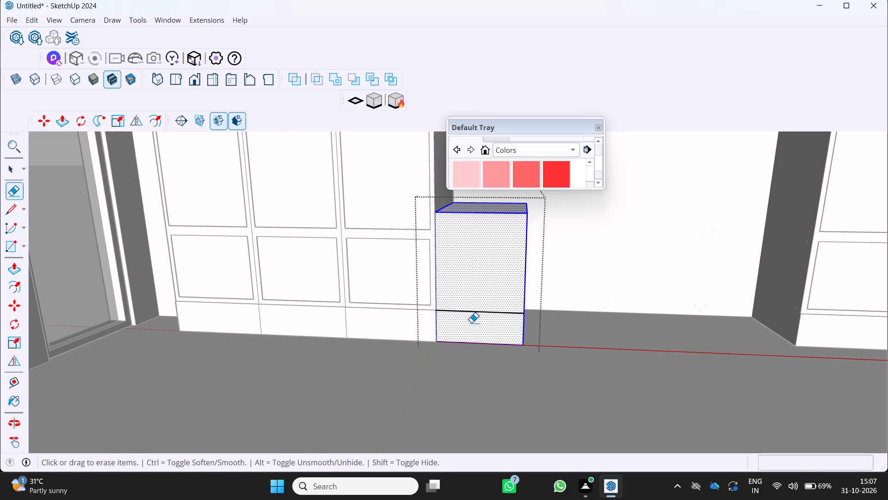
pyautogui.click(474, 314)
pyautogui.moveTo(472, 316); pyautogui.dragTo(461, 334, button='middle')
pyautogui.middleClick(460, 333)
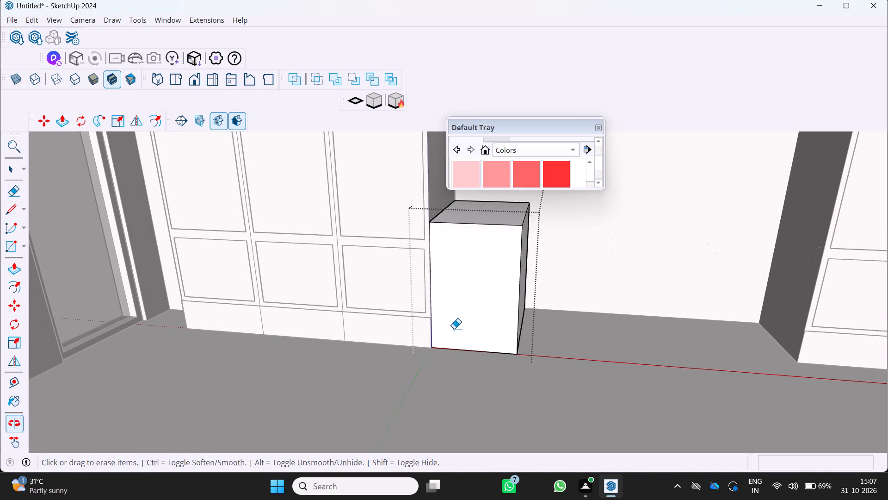
# Draw a new plinth line across the block's front face, continuing the tall cabinets' plinth line.
pyautogui.press('l')
pyautogui.click(431, 319)
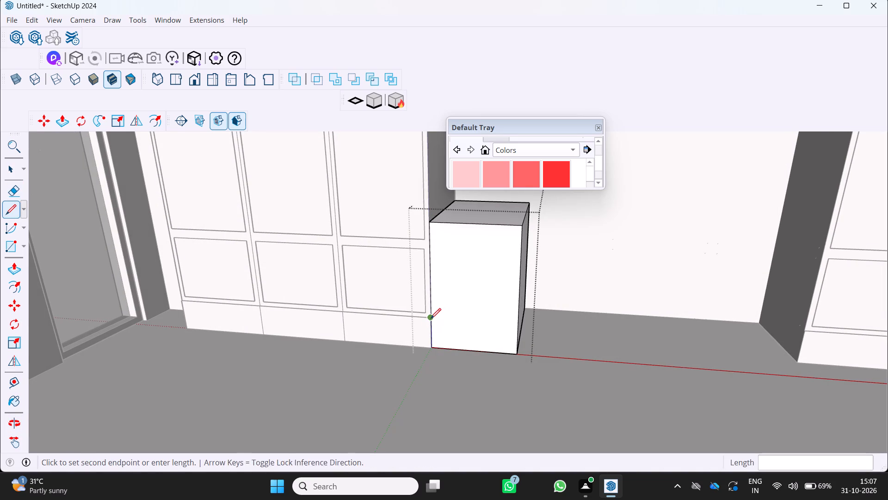
pyautogui.click(517, 323)
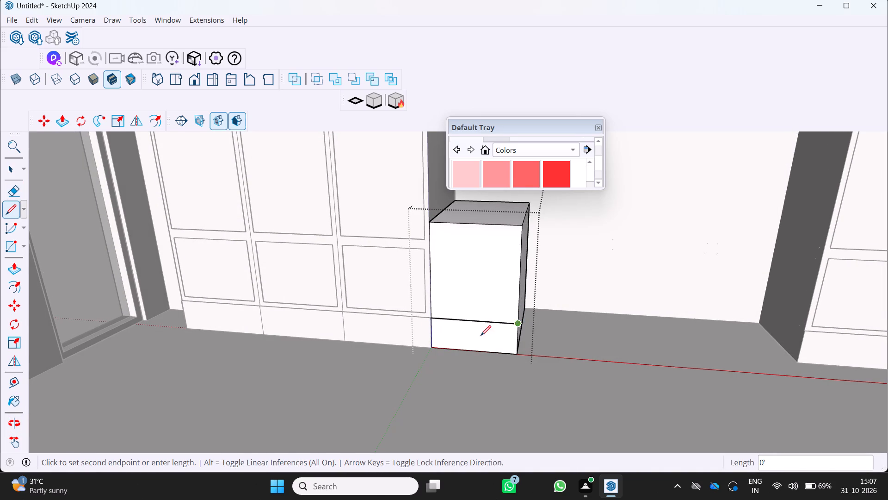
pyautogui.press('space')
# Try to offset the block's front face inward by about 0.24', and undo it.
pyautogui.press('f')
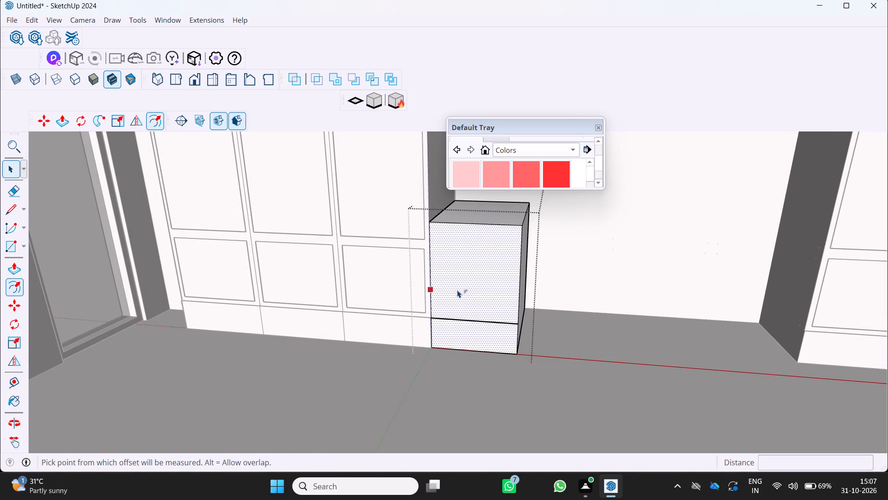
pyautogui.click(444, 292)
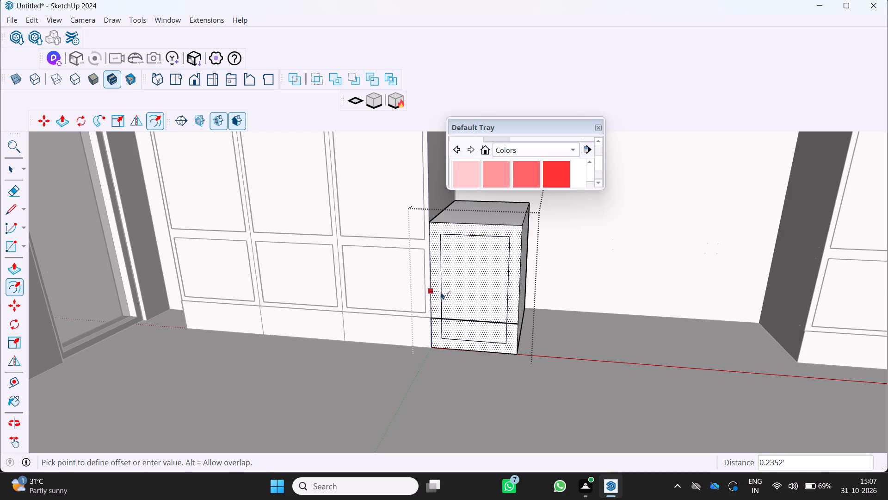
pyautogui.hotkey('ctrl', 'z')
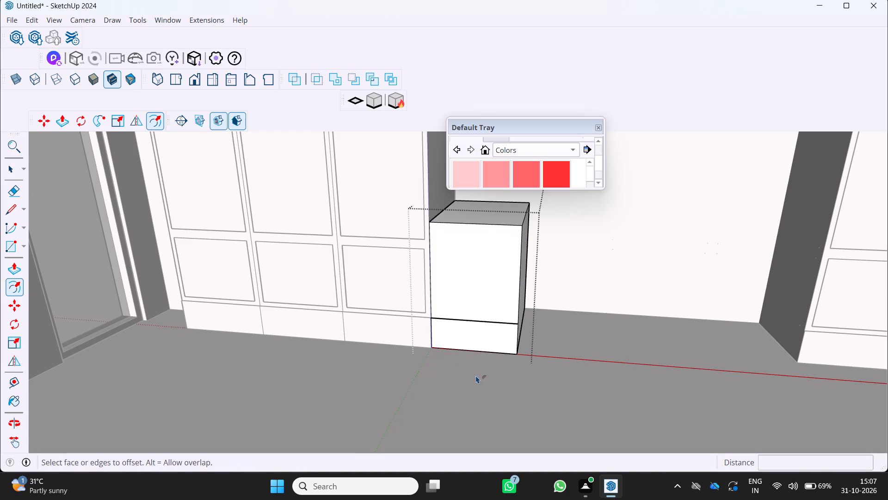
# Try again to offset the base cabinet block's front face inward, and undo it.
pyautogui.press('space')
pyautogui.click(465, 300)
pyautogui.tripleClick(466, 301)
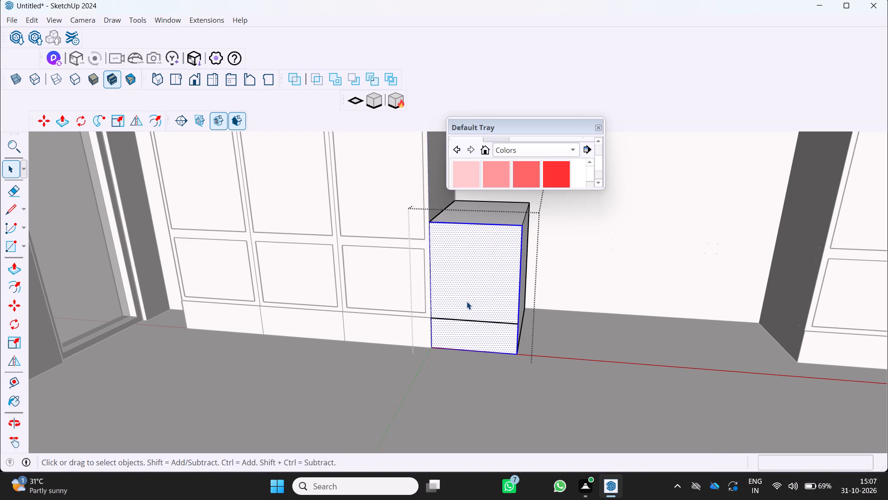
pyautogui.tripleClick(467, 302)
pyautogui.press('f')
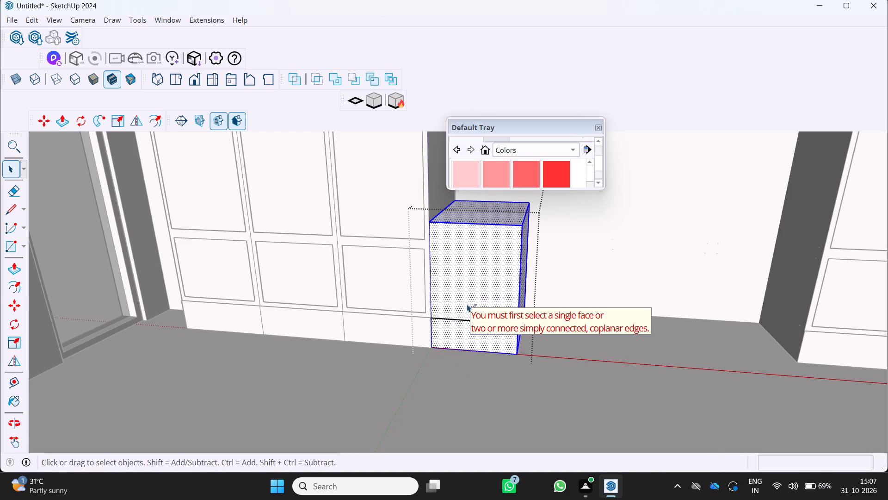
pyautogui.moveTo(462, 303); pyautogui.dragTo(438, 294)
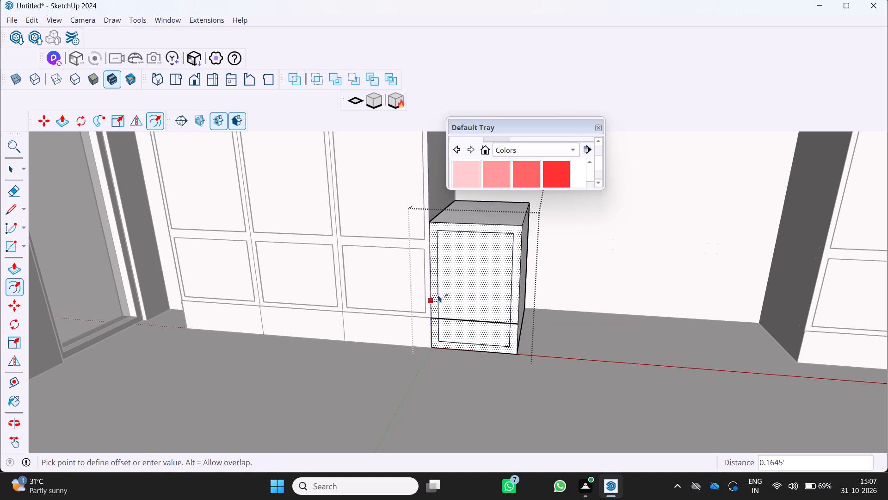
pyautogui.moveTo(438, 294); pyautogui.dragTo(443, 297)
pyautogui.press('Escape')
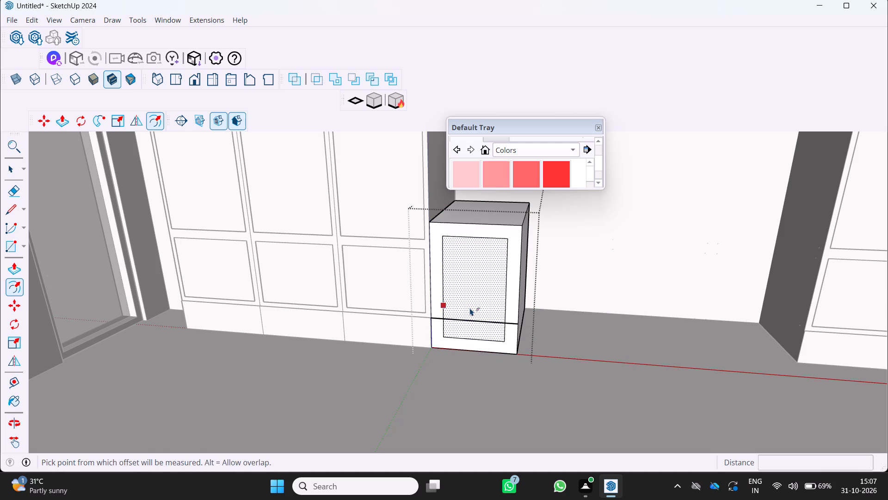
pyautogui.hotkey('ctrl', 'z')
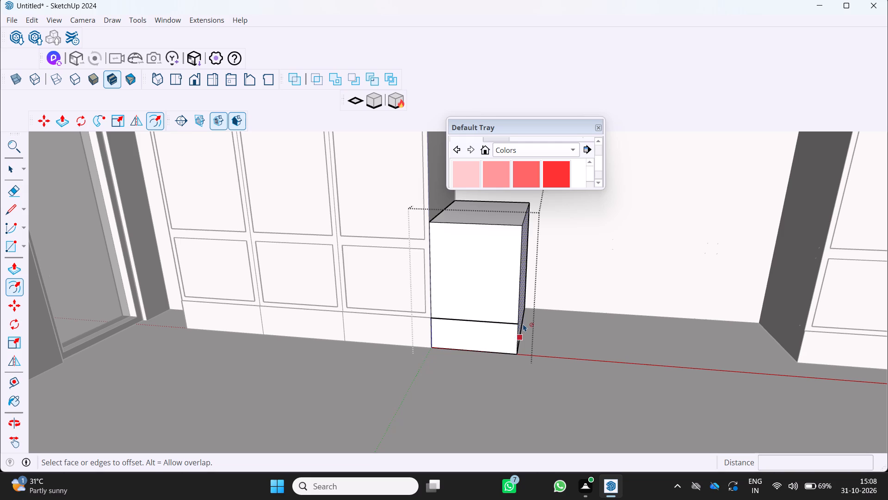
# Undo the plinth line drawn across the base cabinet block's front face.
pyautogui.press('space')
pyautogui.moveTo(471, 332); pyautogui.dragTo(475, 332, button='middle')
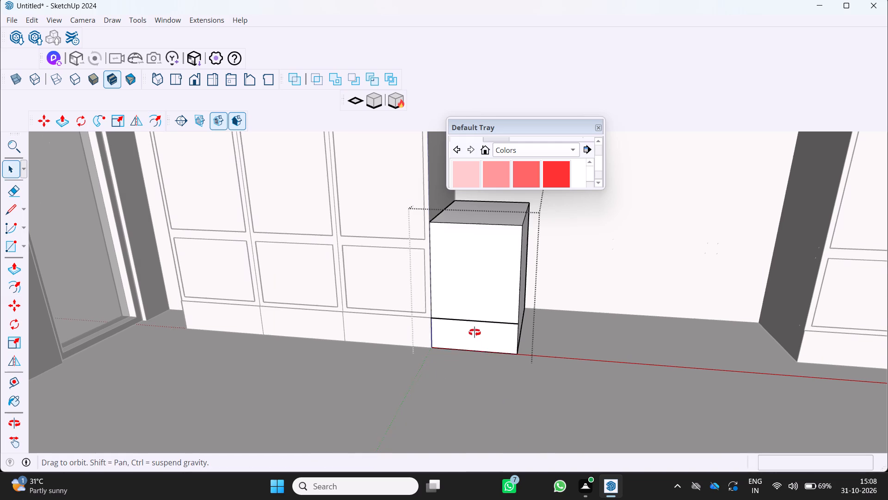
pyautogui.moveTo(475, 332); pyautogui.dragTo(496, 324, button='middle')
pyautogui.middleClick(496, 324)
pyautogui.press('Escape')
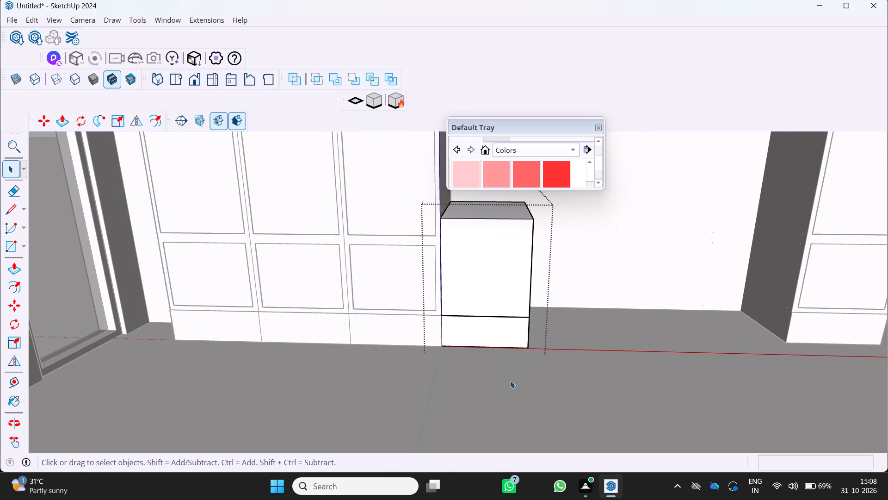
pyautogui.hotkey('ctrl', 'z')
pyautogui.hotkey('ctrl', 'z')
# Copy the block's front bottom edge upward by about 0.24' as a new plinth line on the front face.
pyautogui.moveTo(460, 277); pyautogui.dragTo(423, 295, button='middle')
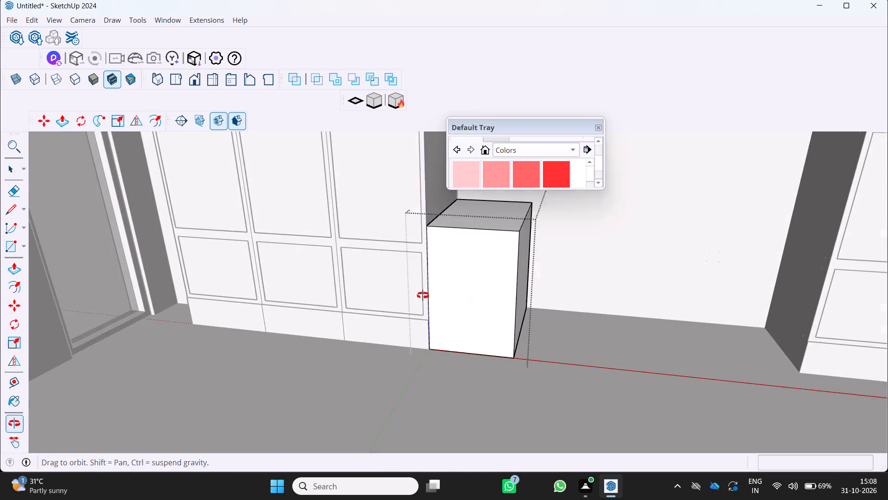
pyautogui.moveTo(423, 295); pyautogui.dragTo(413, 298, button='middle')
pyautogui.middleClick(411, 299)
pyautogui.scroll(4, 470, 375)
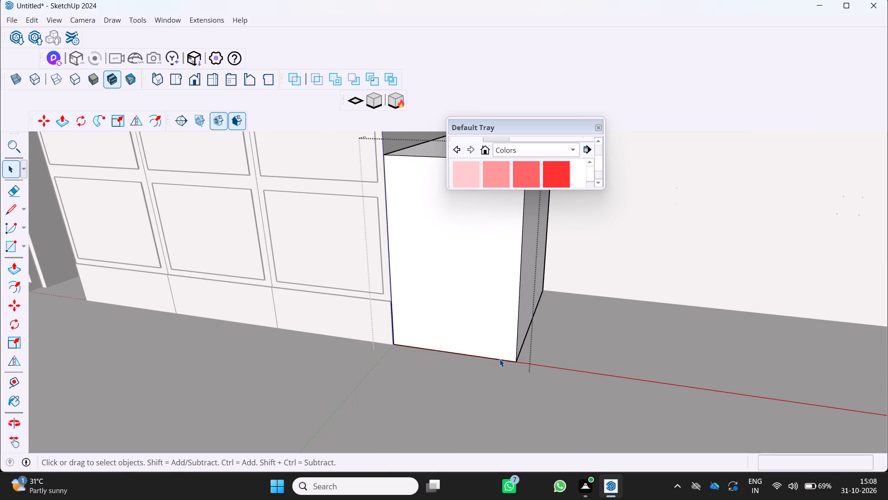
pyautogui.click(499, 359)
pyautogui.press('m')
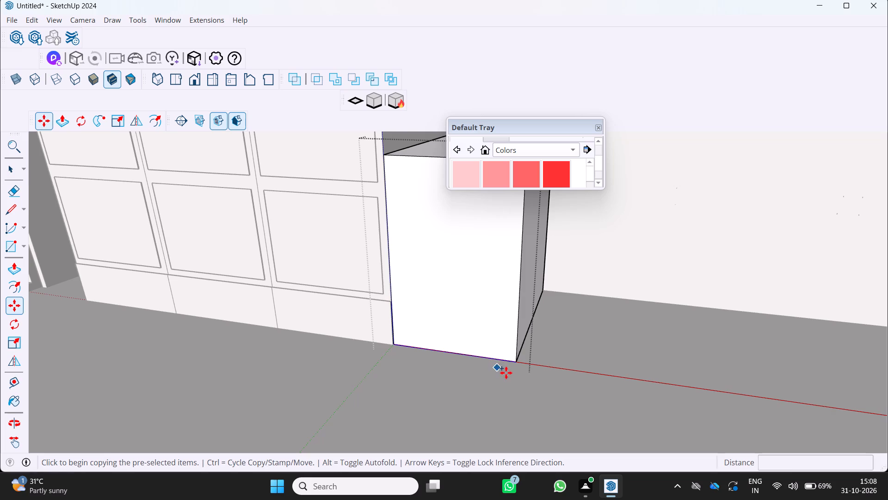
pyautogui.scroll(3, 506, 374)
pyautogui.click(522, 359)
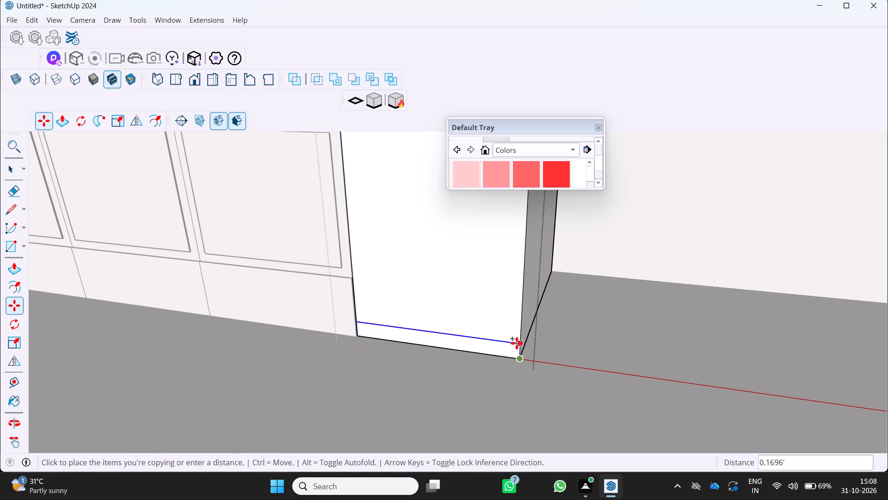
pyautogui.click(520, 339)
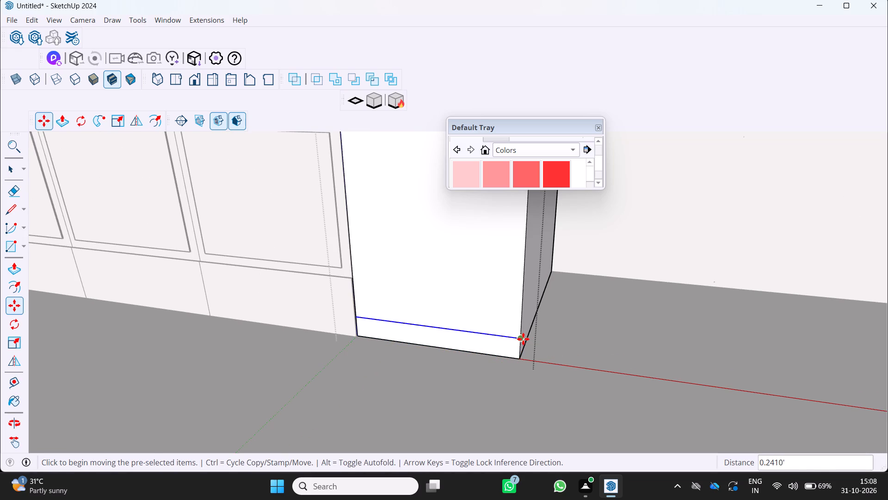
# Lower the block's top face by about 0.16' with Push/Pull.
pyautogui.scroll(-9, 523, 339)
pyautogui.scroll(3, 502, 233)
pyautogui.moveTo(501, 229); pyautogui.dragTo(531, 243, button='middle')
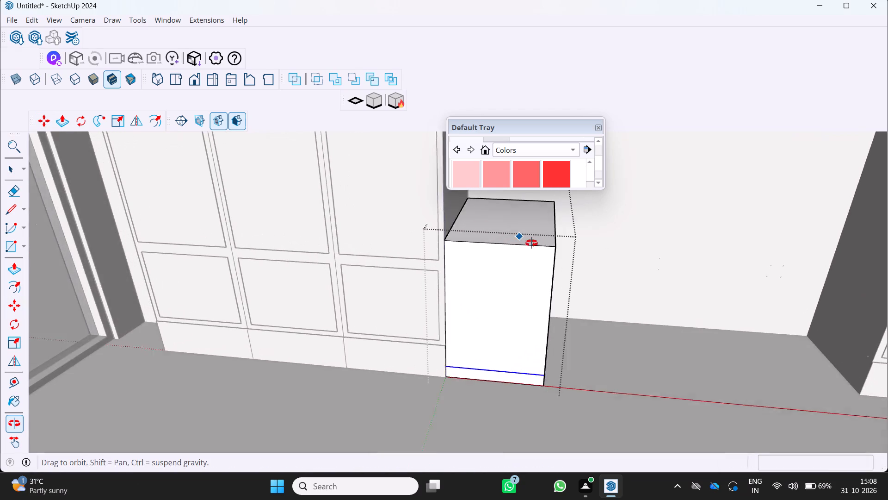
pyautogui.moveTo(531, 243); pyautogui.dragTo(532, 244, button='middle')
pyautogui.scroll(3, 526, 239)
pyautogui.press('p')
pyautogui.moveTo(508, 236); pyautogui.dragTo(509, 243)
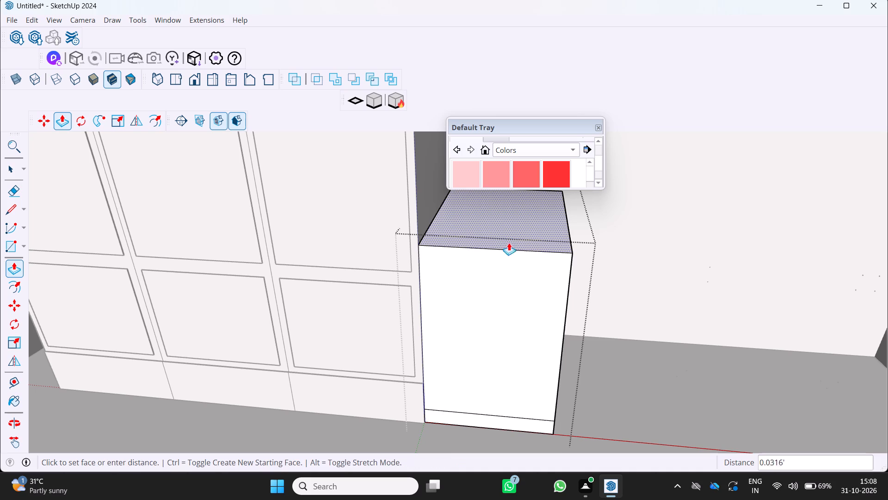
pyautogui.moveTo(509, 243); pyautogui.dragTo(511, 248)
# Offset the front face above the plinth line inward by about 0.06' to outline the door panel.
pyautogui.scroll(-2, 517, 295)
pyautogui.moveTo(516, 305); pyautogui.dragTo(513, 260, button='middle')
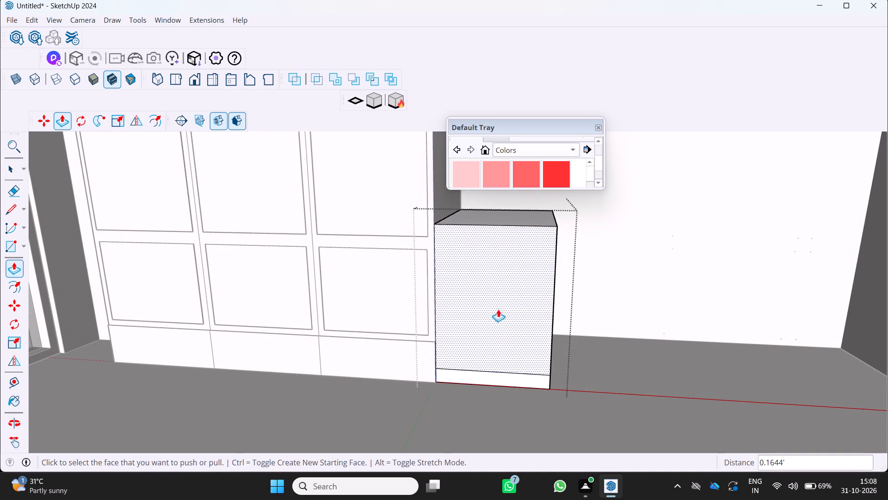
pyautogui.press('f')
pyautogui.moveTo(453, 315); pyautogui.dragTo(461, 317)
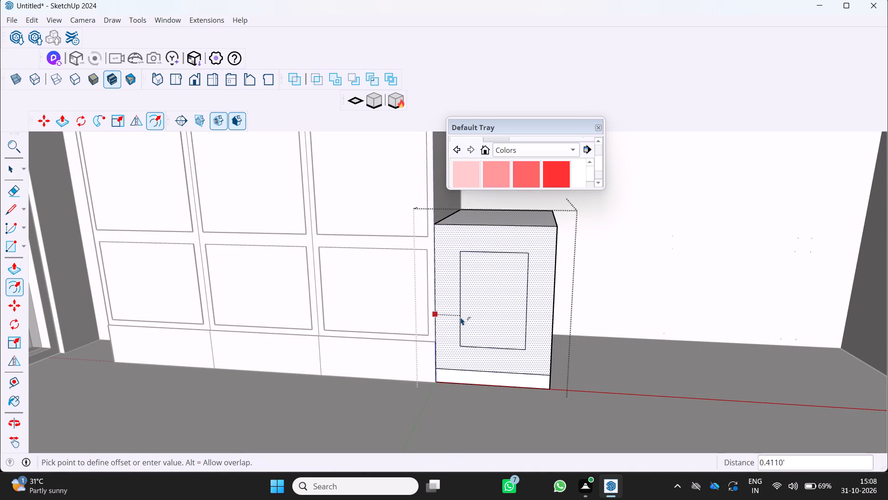
pyautogui.moveTo(461, 317); pyautogui.dragTo(438, 314)
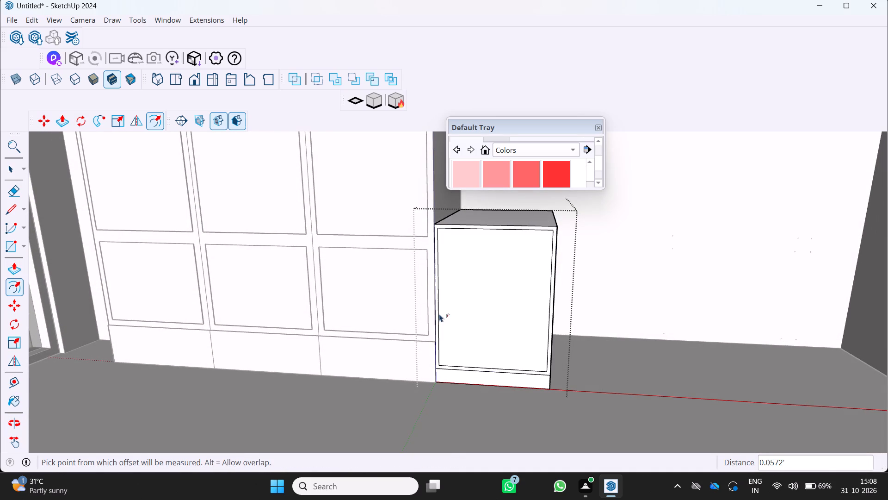
# Push the narrow border around the door panel back into the base cabinet so the panel stands proud.
pyautogui.scroll(-2, 469, 349)
pyautogui.scroll(3, 516, 310)
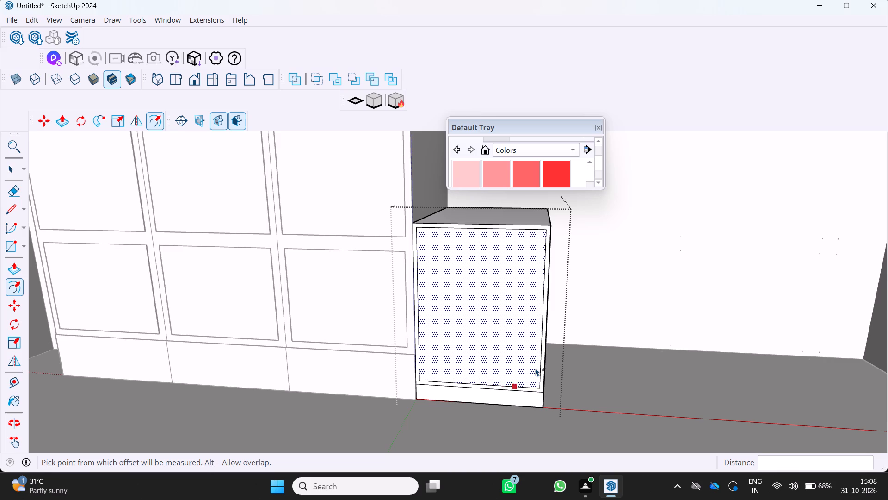
pyautogui.moveTo(537, 378); pyautogui.dragTo(483, 398, button='middle')
pyautogui.middleClick(483, 398)
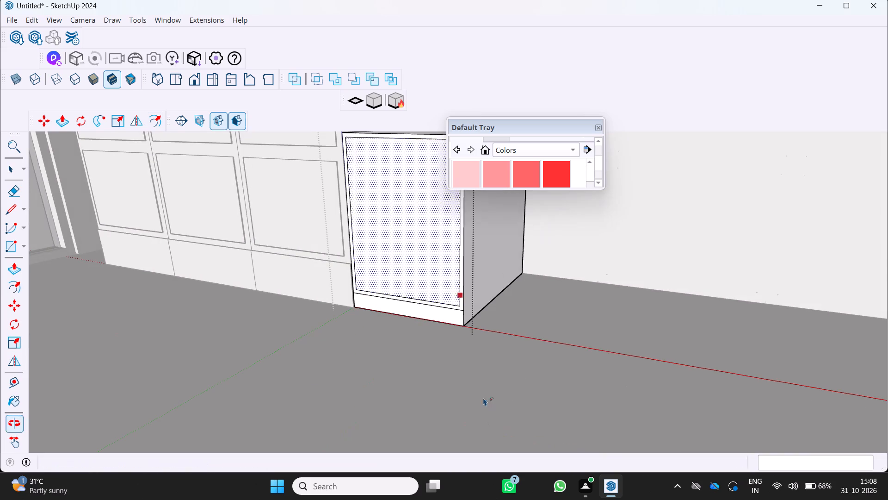
pyautogui.middleClick(483, 398)
pyautogui.scroll(4, 440, 331)
pyautogui.moveTo(448, 329); pyautogui.dragTo(579, 410, button='middle')
pyautogui.middleClick(581, 411)
pyautogui.scroll(-3, 581, 411)
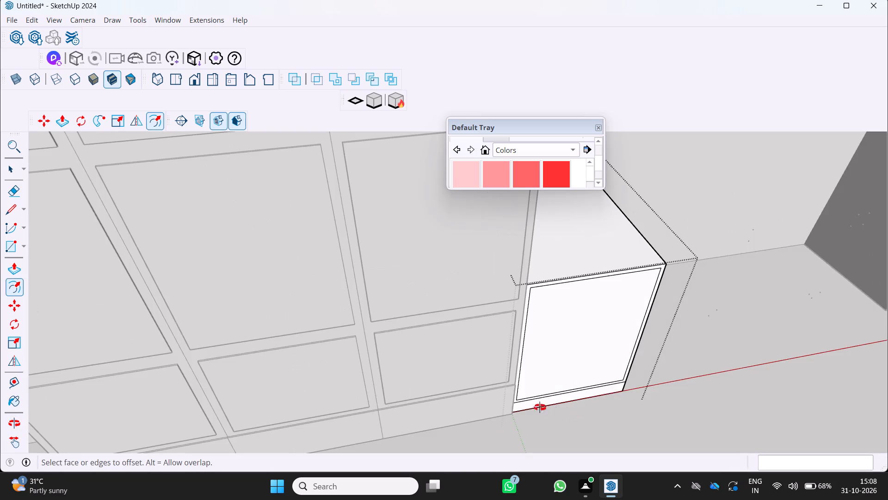
pyautogui.moveTo(540, 407); pyautogui.dragTo(457, 374, button='middle')
pyautogui.middleClick(457, 374)
pyautogui.scroll(3, 543, 380)
pyautogui.moveTo(548, 377); pyautogui.dragTo(499, 374, button='middle')
pyautogui.scroll(2, 515, 374)
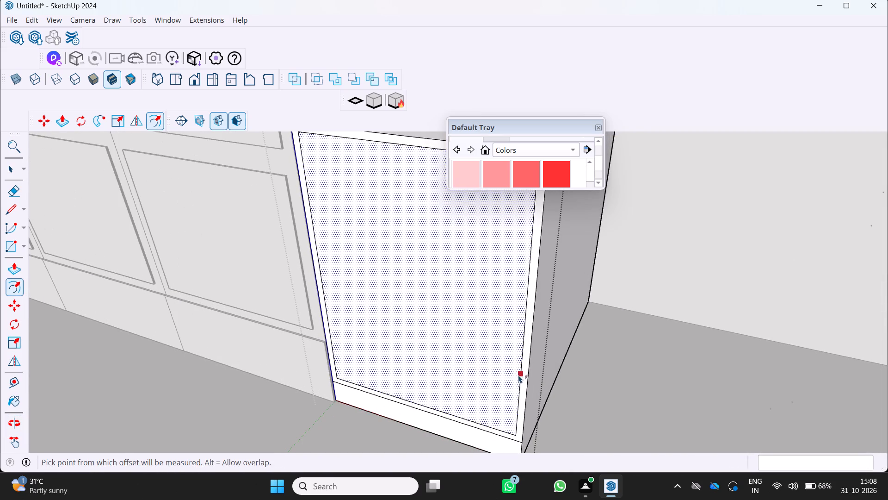
pyautogui.press('p')
pyautogui.scroll(4, 528, 366)
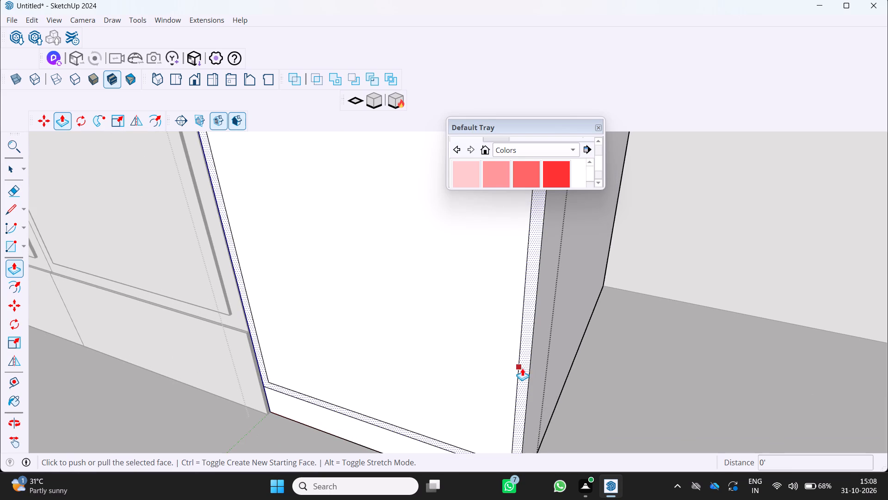
pyautogui.moveTo(522, 368); pyautogui.dragTo(530, 366)
# Push the plinth face back by about 0.22' to form a recessed toe kick.
pyautogui.scroll(-4, 518, 387)
pyautogui.moveTo(506, 399); pyautogui.dragTo(510, 355, button='middle')
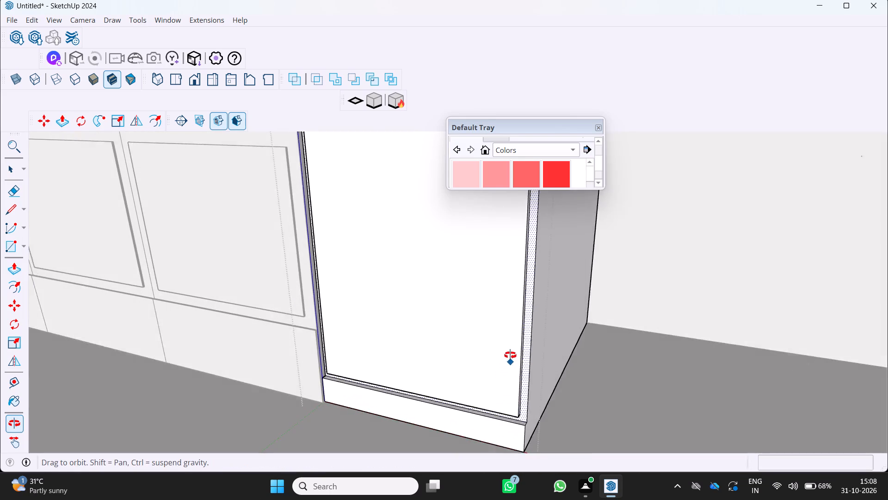
pyautogui.moveTo(510, 355); pyautogui.dragTo(521, 348, button='middle')
pyautogui.middleClick(521, 348)
pyautogui.scroll(3, 490, 426)
pyautogui.moveTo(489, 425); pyautogui.dragTo(500, 405, button='middle')
pyautogui.scroll(1, 489, 425)
pyautogui.press('space')
pyautogui.click(510, 413)
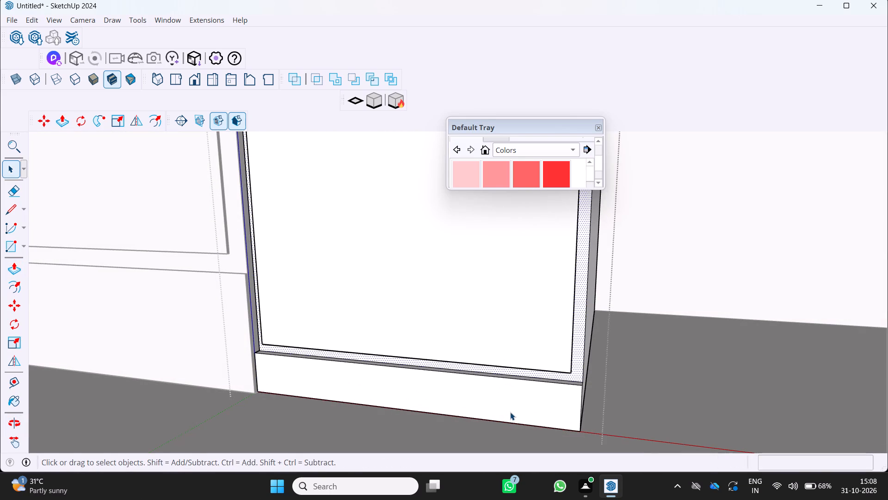
pyautogui.press('p')
pyautogui.moveTo(509, 407); pyautogui.dragTo(509, 407)
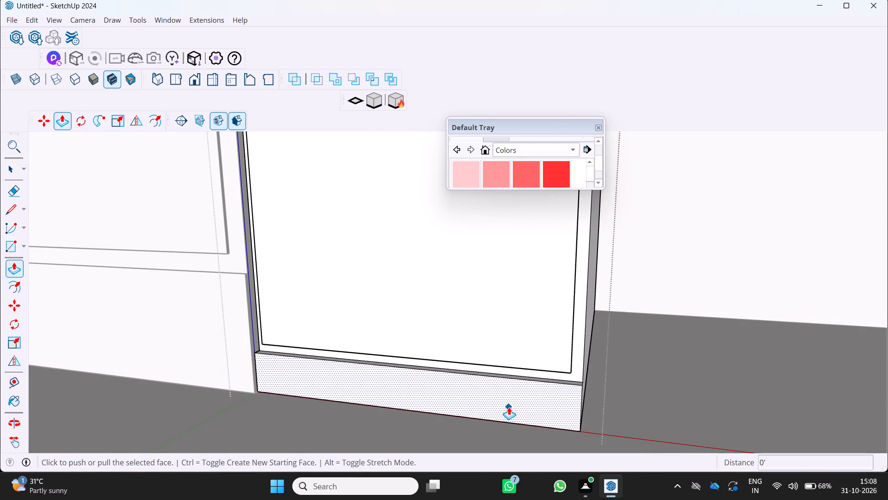
pyautogui.moveTo(509, 407); pyautogui.dragTo(515, 392)
# Pull the recessed plinth face forward with Push/Pull to make the toe kick shallower.
pyautogui.scroll(-1, 508, 397)
pyautogui.moveTo(503, 403); pyautogui.dragTo(426, 415, button='middle')
pyautogui.scroll(-3, 426, 416)
pyautogui.scroll(3, 449, 430)
pyautogui.moveTo(450, 431); pyautogui.dragTo(497, 413, button='middle')
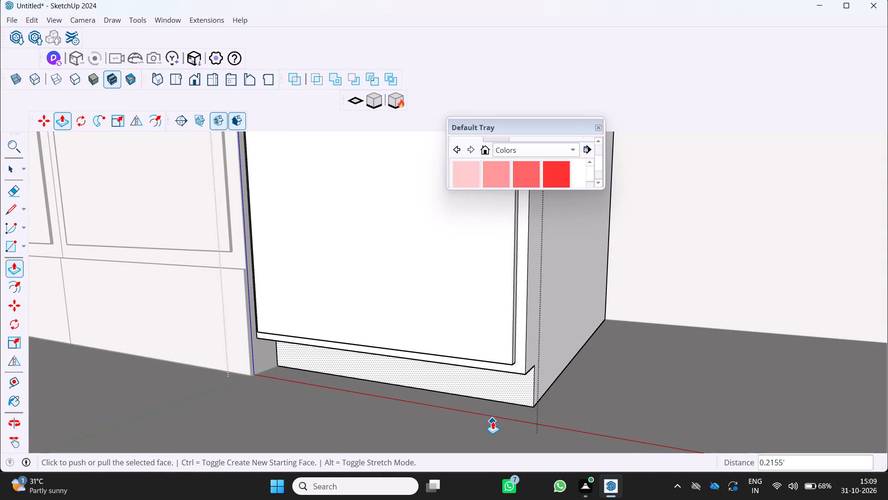
pyautogui.scroll(-4, 479, 424)
pyautogui.moveTo(475, 424); pyautogui.dragTo(518, 413, button='middle')
pyautogui.middleClick(518, 412)
pyautogui.scroll(2, 480, 396)
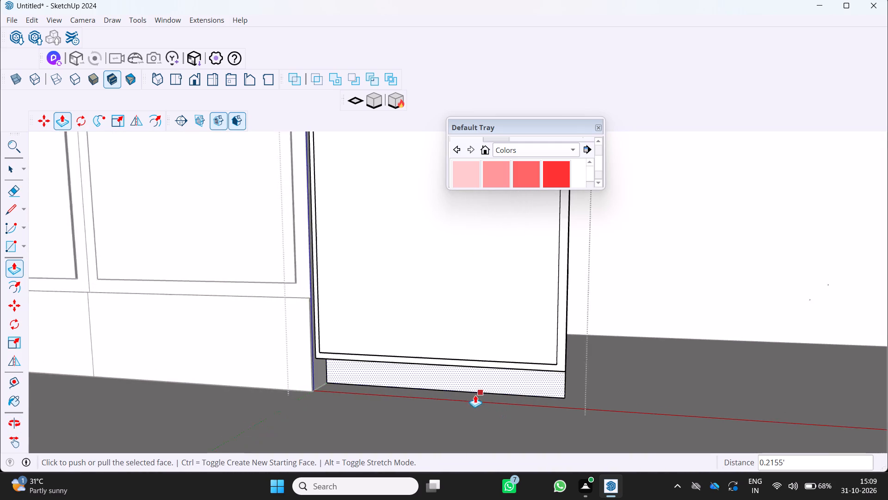
pyautogui.moveTo(452, 388); pyautogui.dragTo(326, 417, button='middle')
pyautogui.middleClick(326, 417)
pyautogui.scroll(-5, 333, 417)
pyautogui.scroll(2, 375, 408)
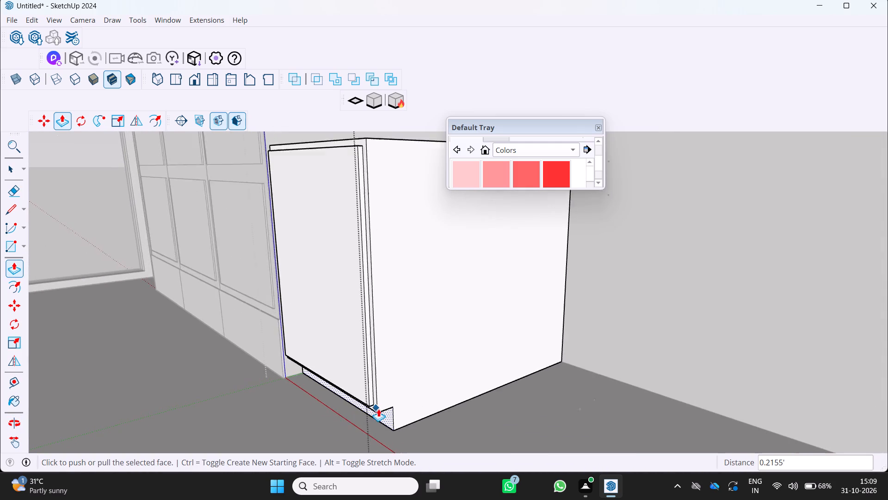
pyautogui.scroll(9, 378, 409)
pyautogui.moveTo(396, 420); pyautogui.dragTo(389, 425)
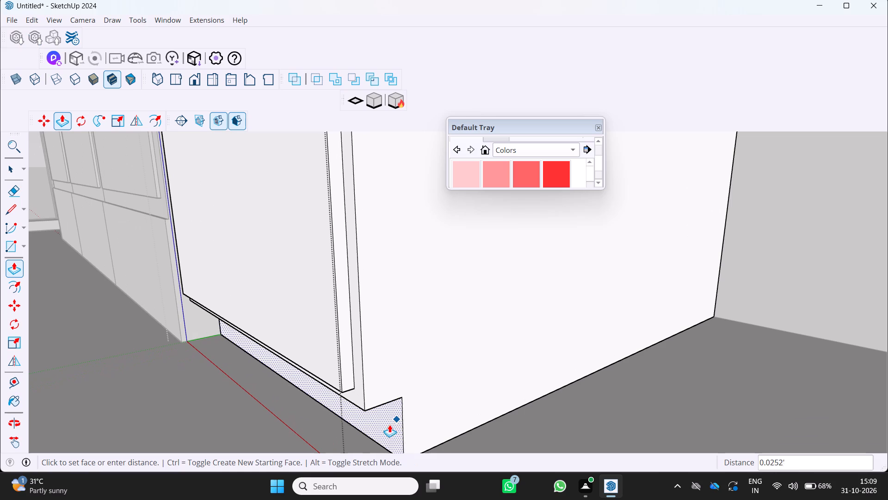
pyautogui.moveTo(389, 425); pyautogui.dragTo(380, 432)
pyautogui.scroll(-5, 379, 432)
pyautogui.moveTo(381, 433); pyautogui.dragTo(437, 415, button='middle')
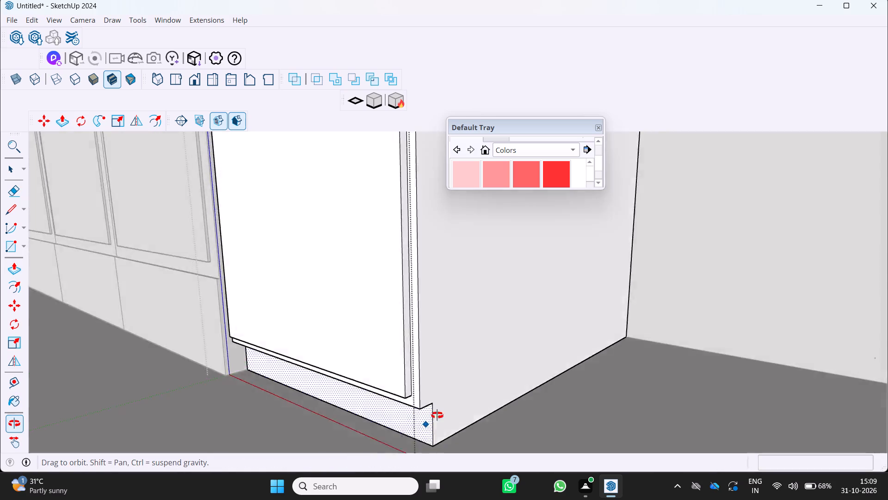
pyautogui.moveTo(437, 415); pyautogui.dragTo(475, 402, button='middle')
pyautogui.press('space')
pyautogui.click(407, 414)
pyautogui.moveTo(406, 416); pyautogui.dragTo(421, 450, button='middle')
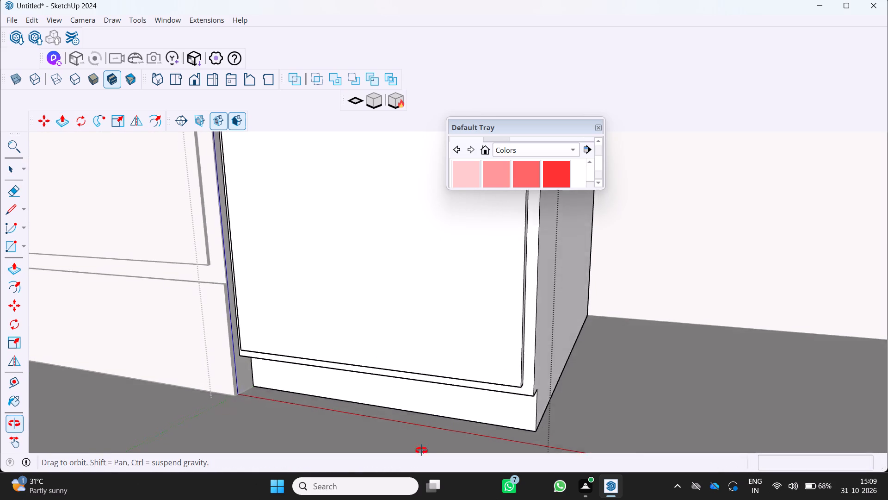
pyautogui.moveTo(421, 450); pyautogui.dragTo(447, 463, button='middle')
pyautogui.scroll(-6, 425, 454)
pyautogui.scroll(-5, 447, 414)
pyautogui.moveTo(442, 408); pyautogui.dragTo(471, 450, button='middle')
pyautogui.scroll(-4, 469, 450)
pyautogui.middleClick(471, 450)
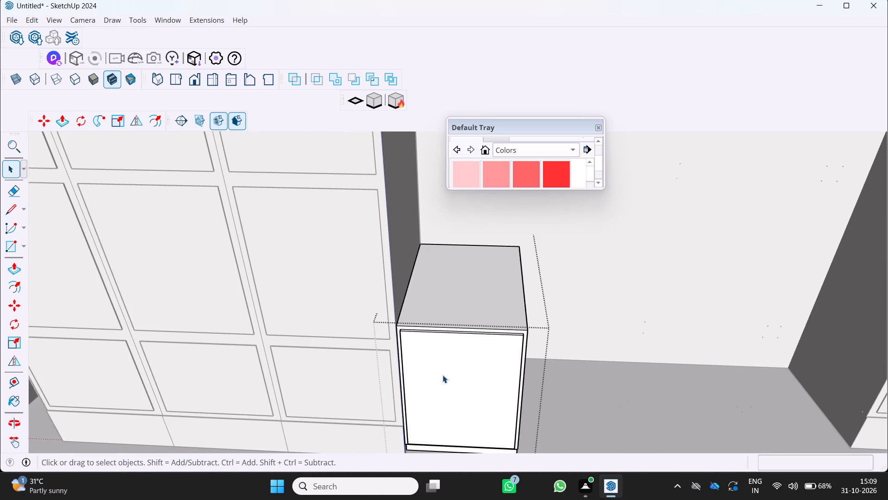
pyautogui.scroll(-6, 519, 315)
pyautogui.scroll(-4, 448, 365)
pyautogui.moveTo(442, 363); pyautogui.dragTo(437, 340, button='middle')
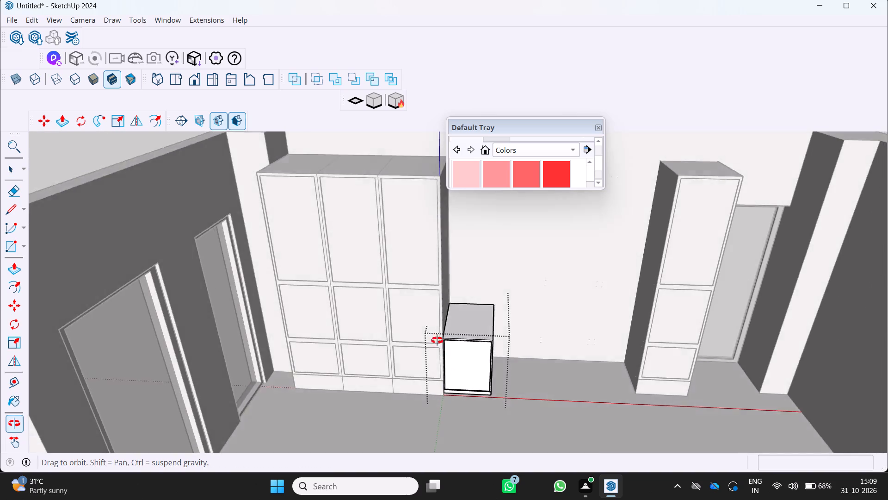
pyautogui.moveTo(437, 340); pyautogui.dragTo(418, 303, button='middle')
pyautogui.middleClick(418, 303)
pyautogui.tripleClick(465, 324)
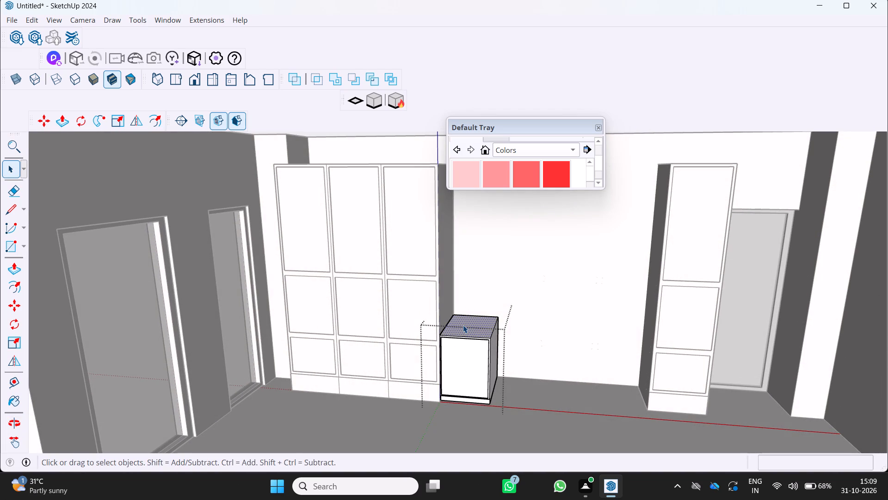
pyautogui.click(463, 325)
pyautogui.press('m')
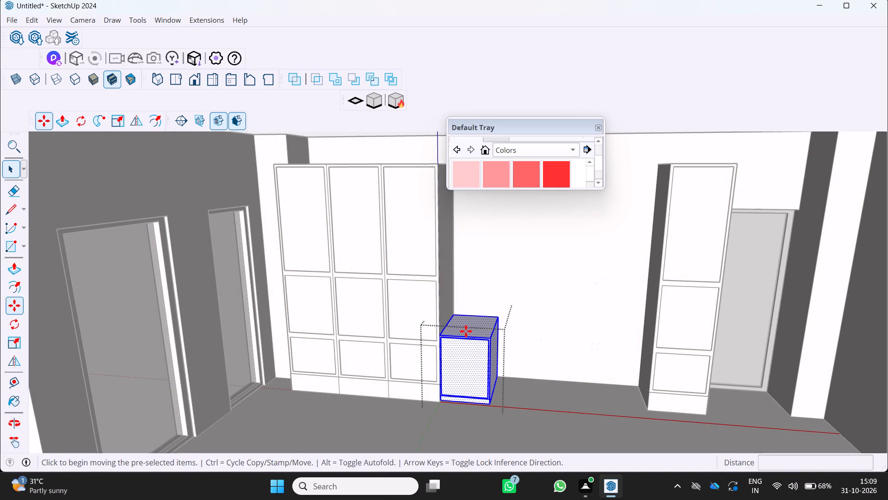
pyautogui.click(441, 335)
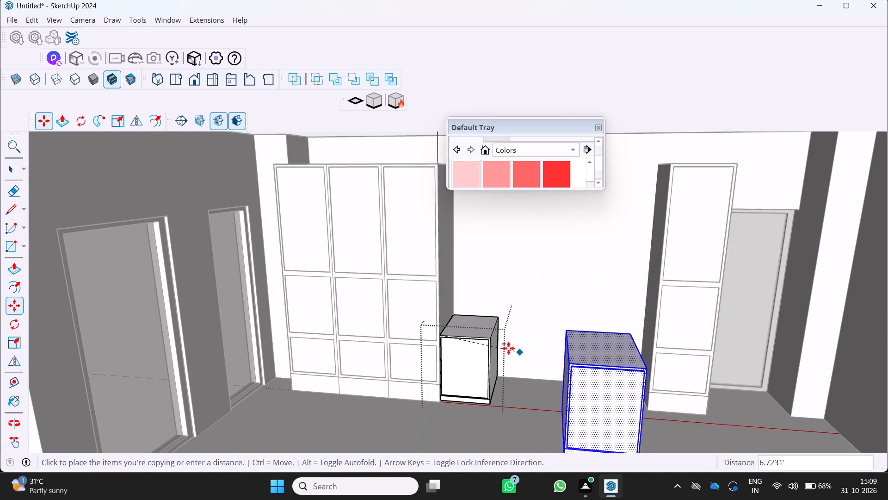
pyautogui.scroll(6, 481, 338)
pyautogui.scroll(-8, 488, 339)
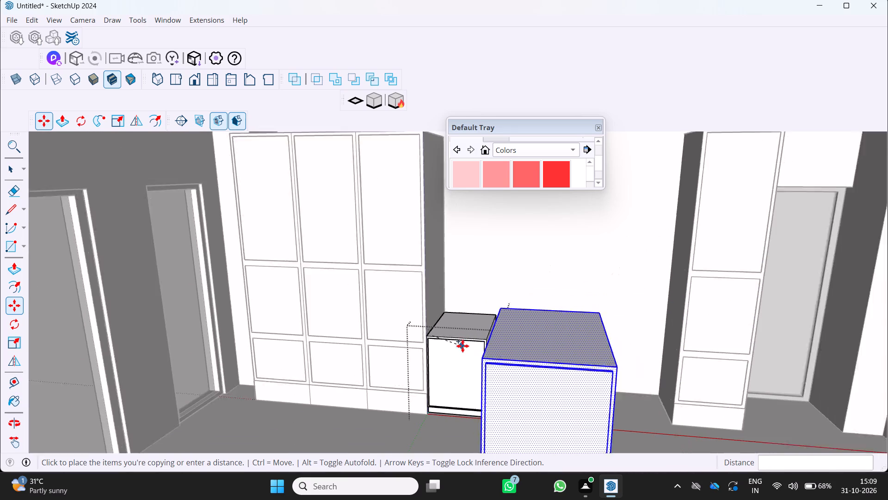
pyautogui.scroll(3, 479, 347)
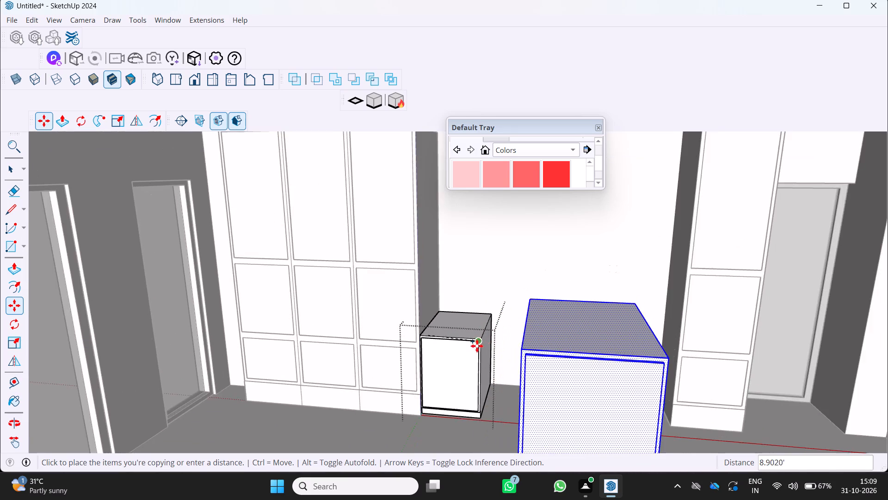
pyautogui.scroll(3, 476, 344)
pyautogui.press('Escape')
# Copy the whole base cabinet about 1.87' along the back wall so the copy sits flush beside the original.
pyautogui.scroll(-2, 481, 327)
pyautogui.moveTo(481, 330); pyautogui.dragTo(456, 357, button='middle')
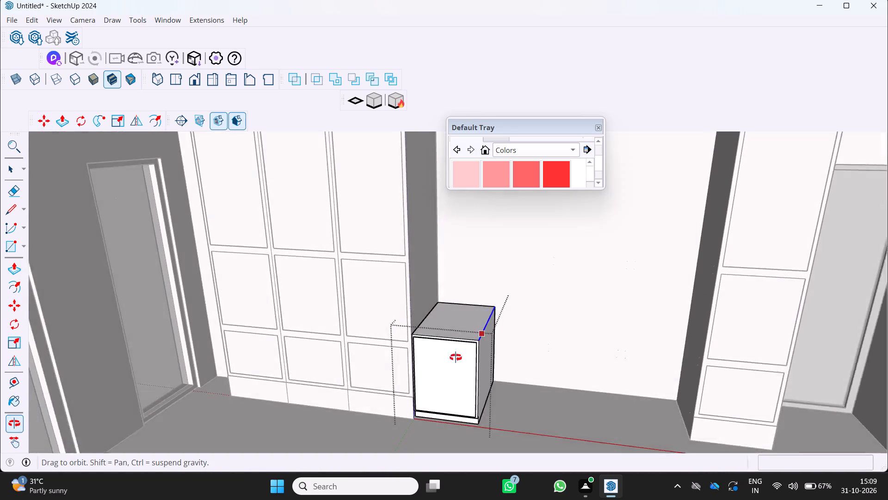
pyautogui.moveTo(456, 357); pyautogui.dragTo(434, 370, button='middle')
pyautogui.press('space')
pyautogui.tripleClick(463, 326)
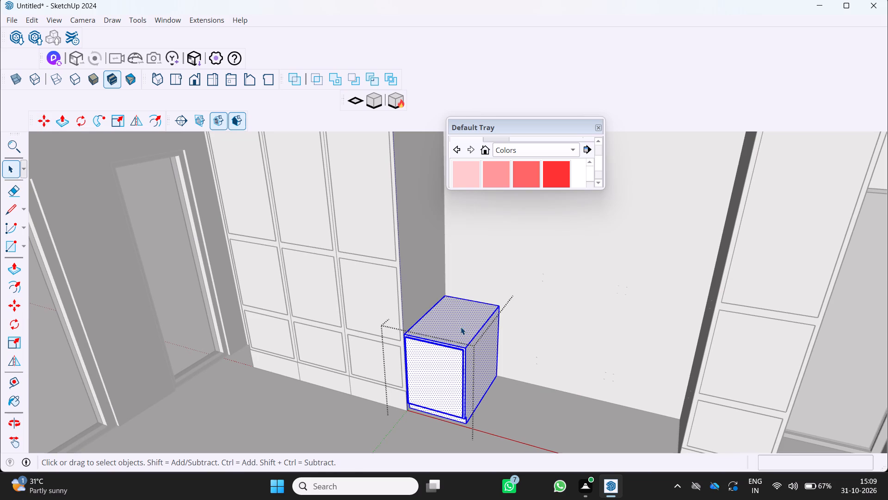
pyautogui.press('m')
pyautogui.scroll(2, 447, 307)
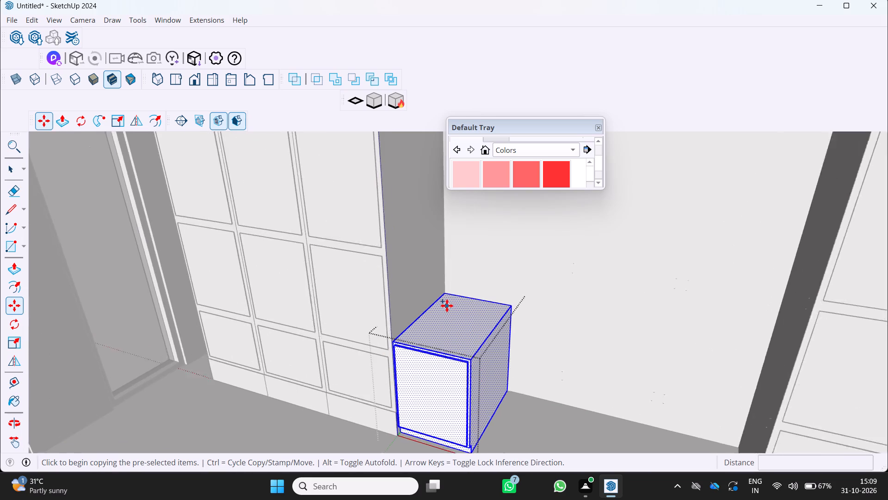
pyautogui.scroll(4, 447, 306)
pyautogui.click(443, 288)
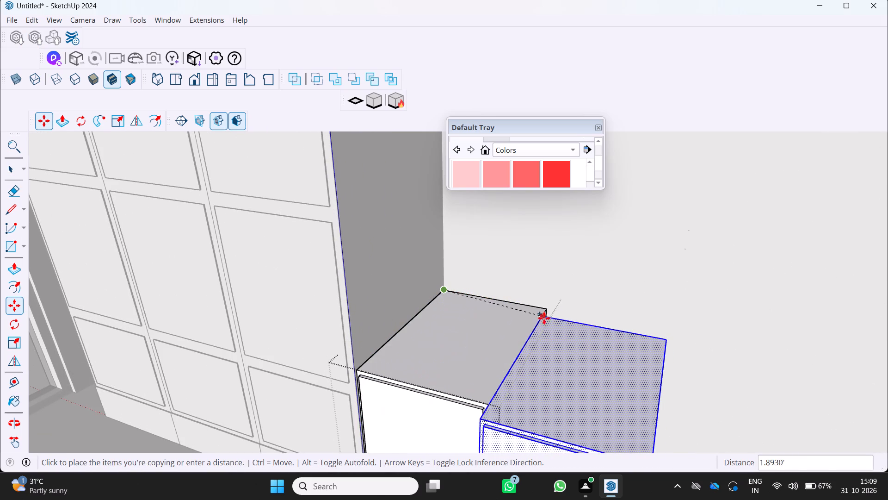
pyautogui.click(544, 312)
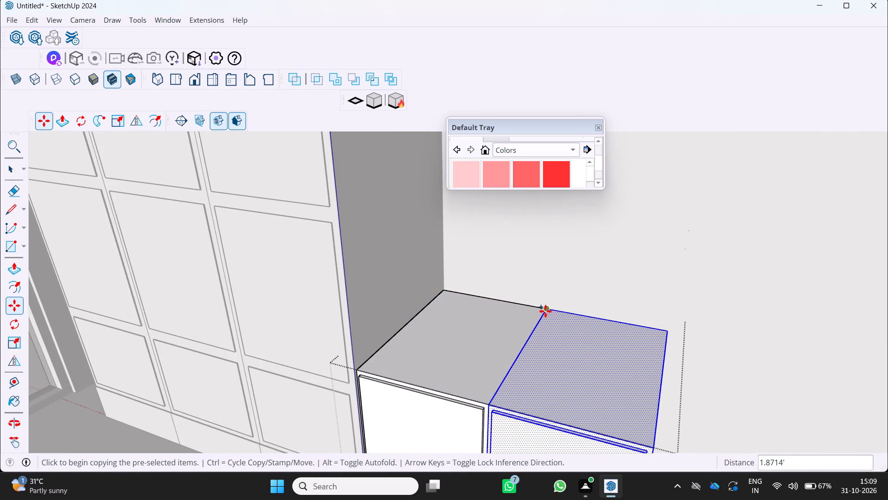
# Add two more base cabinet copies end to end, each about 1.87' further along the wall, extending the row toward the single tall cabinet.
pyautogui.click(543, 310)
pyautogui.scroll(-3, 595, 331)
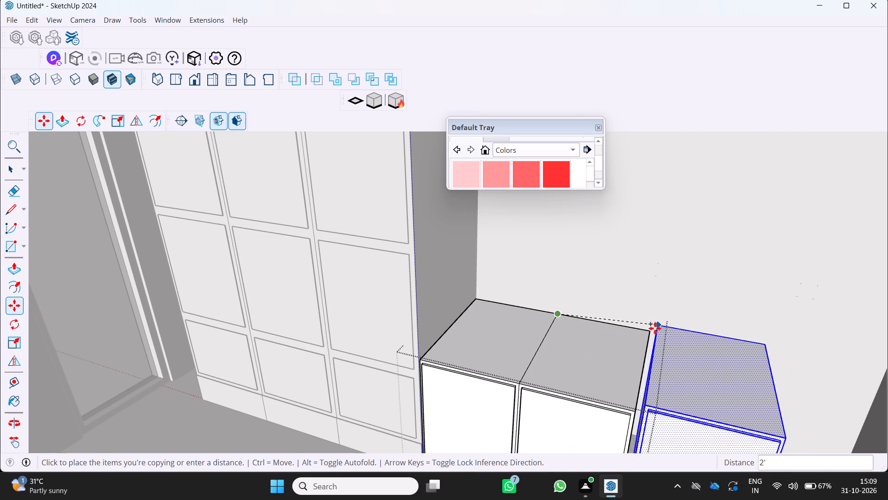
pyautogui.click(647, 332)
pyautogui.scroll(-4, 646, 325)
pyautogui.scroll(3, 653, 326)
pyautogui.click(650, 329)
pyautogui.scroll(-5, 649, 327)
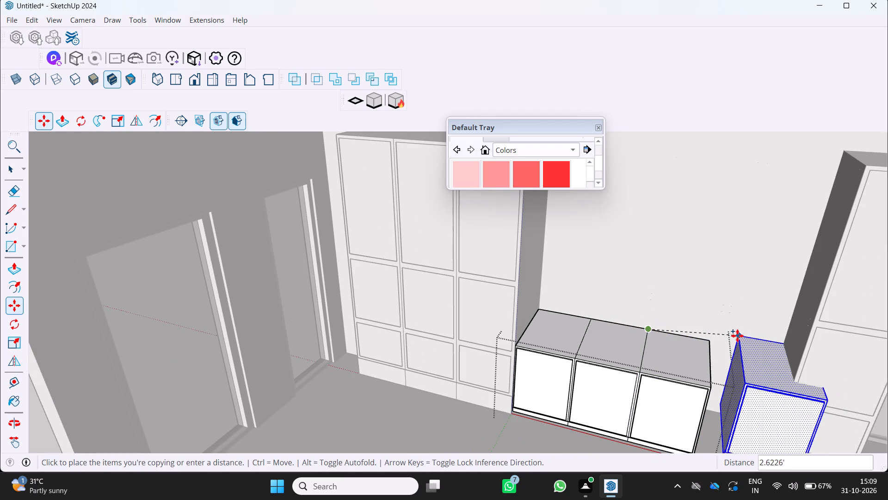
pyautogui.click(710, 340)
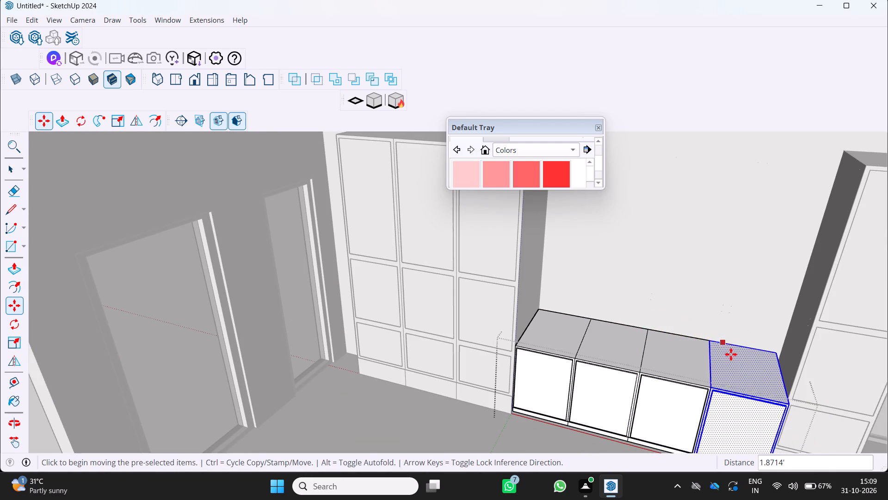
pyautogui.scroll(-3, 733, 362)
pyautogui.moveTo(730, 370); pyautogui.dragTo(744, 311, button='middle')
pyautogui.middleClick(744, 310)
pyautogui.scroll(-4, 703, 398)
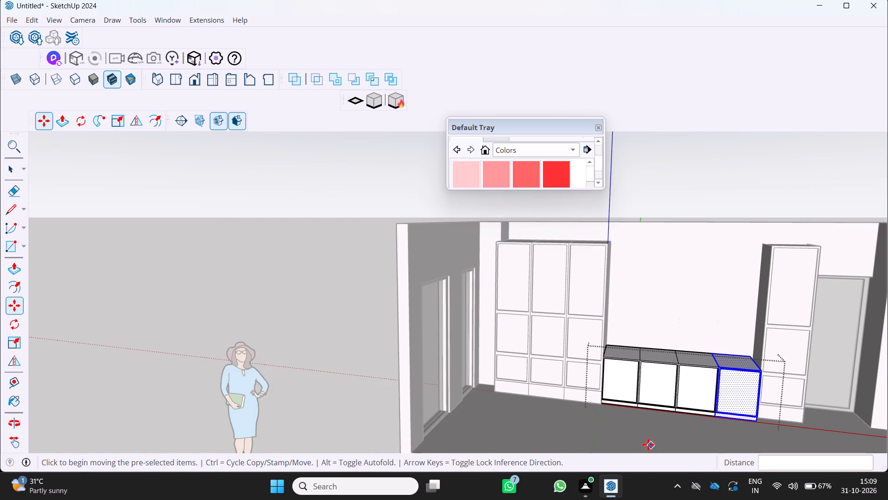
pyautogui.press('space')
pyautogui.click(643, 428)
# Examine the row of base cabinets between the tall cabinets from several angles.
pyautogui.moveTo(643, 426); pyautogui.dragTo(657, 359, button='middle')
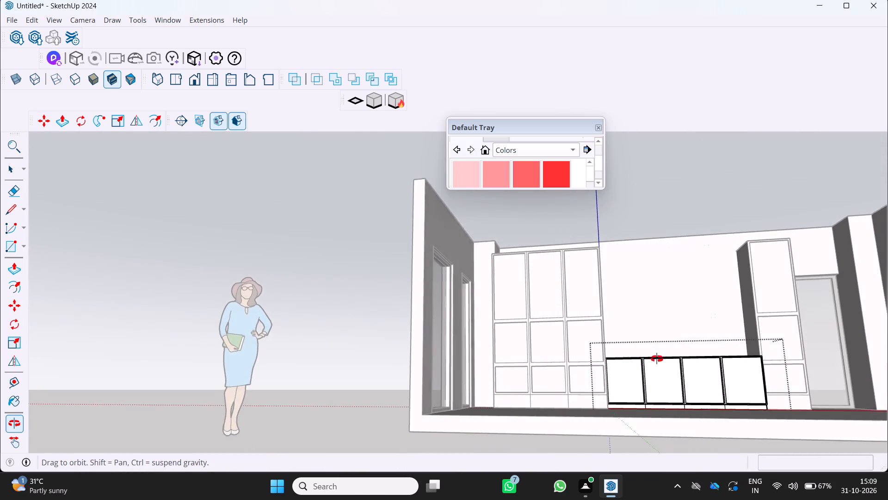
pyautogui.moveTo(657, 359); pyautogui.dragTo(594, 395, button='middle')
pyautogui.middleClick(587, 400)
pyautogui.middleClick(584, 401)
pyautogui.scroll(-3, 583, 404)
pyautogui.moveTo(619, 430); pyautogui.dragTo(693, 407, button='middle')
pyautogui.middleClick(693, 407)
pyautogui.scroll(2, 681, 412)
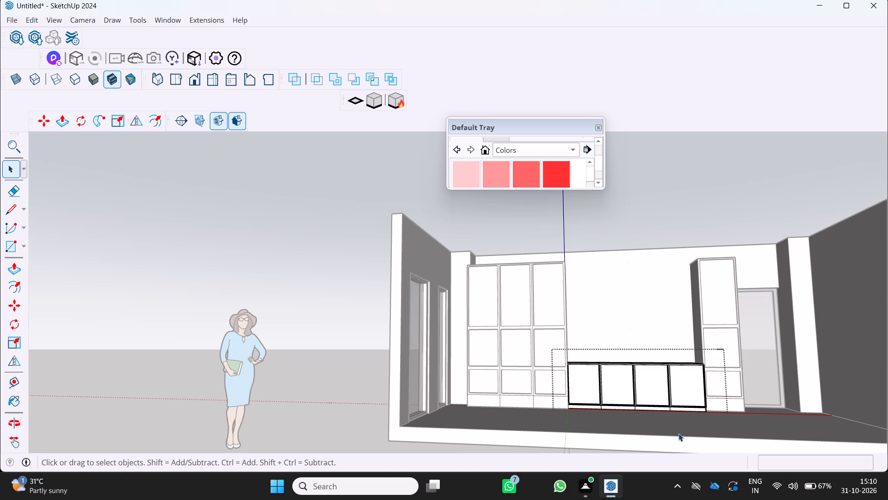
pyautogui.moveTo(659, 398); pyautogui.dragTo(632, 479, button='middle')
pyautogui.scroll(5, 674, 351)
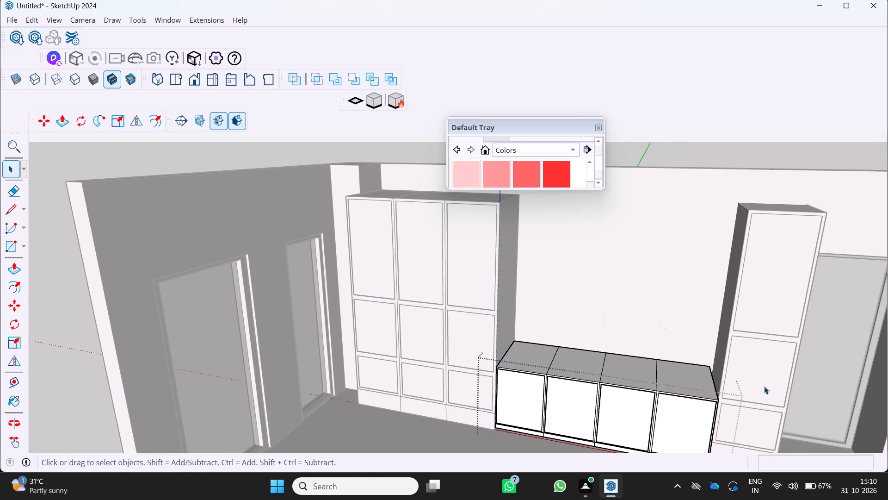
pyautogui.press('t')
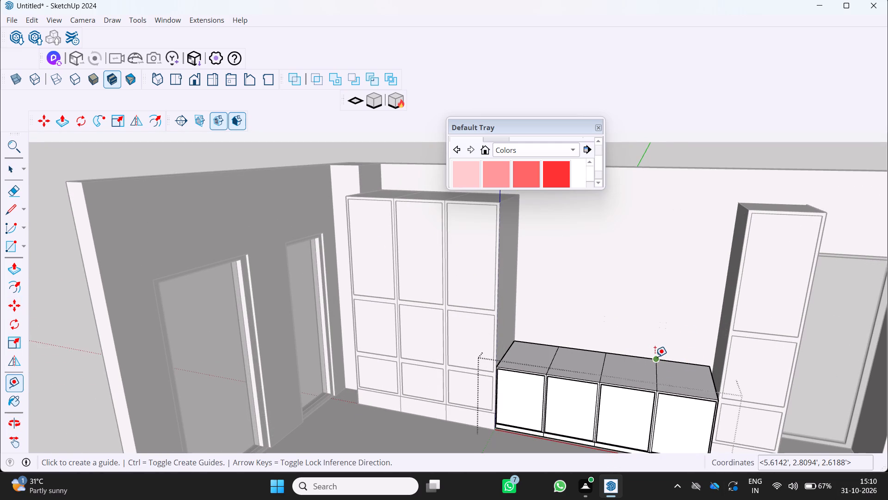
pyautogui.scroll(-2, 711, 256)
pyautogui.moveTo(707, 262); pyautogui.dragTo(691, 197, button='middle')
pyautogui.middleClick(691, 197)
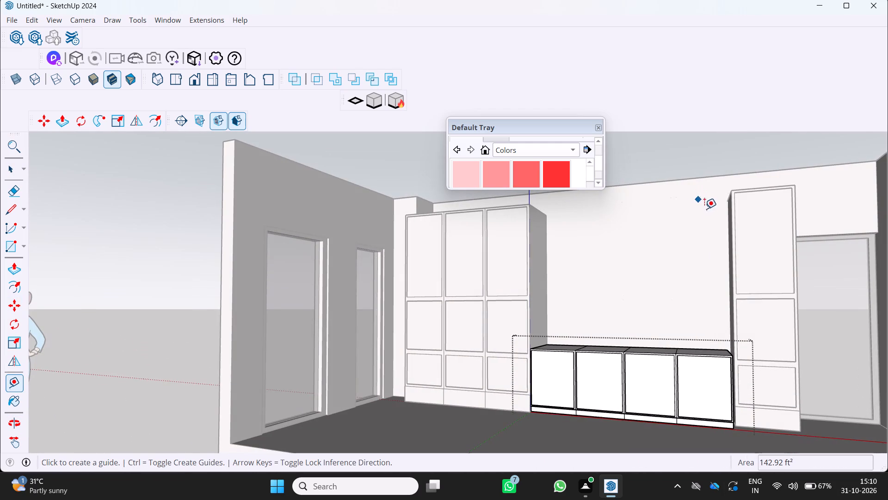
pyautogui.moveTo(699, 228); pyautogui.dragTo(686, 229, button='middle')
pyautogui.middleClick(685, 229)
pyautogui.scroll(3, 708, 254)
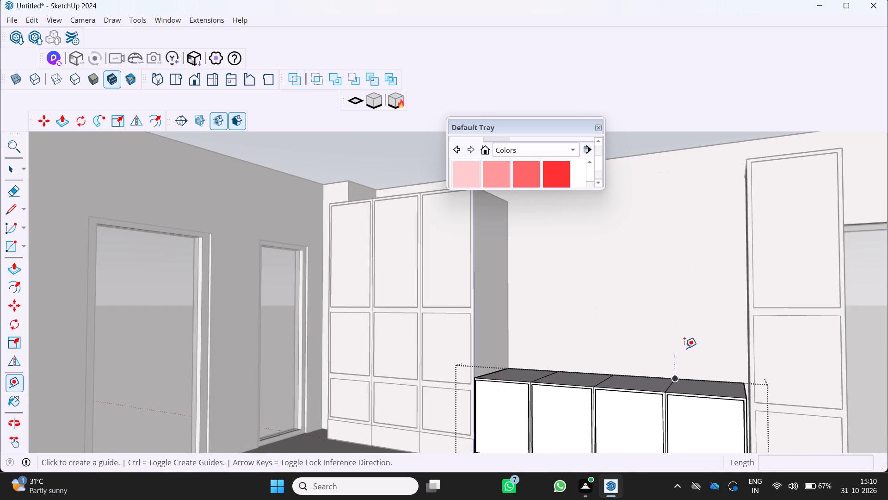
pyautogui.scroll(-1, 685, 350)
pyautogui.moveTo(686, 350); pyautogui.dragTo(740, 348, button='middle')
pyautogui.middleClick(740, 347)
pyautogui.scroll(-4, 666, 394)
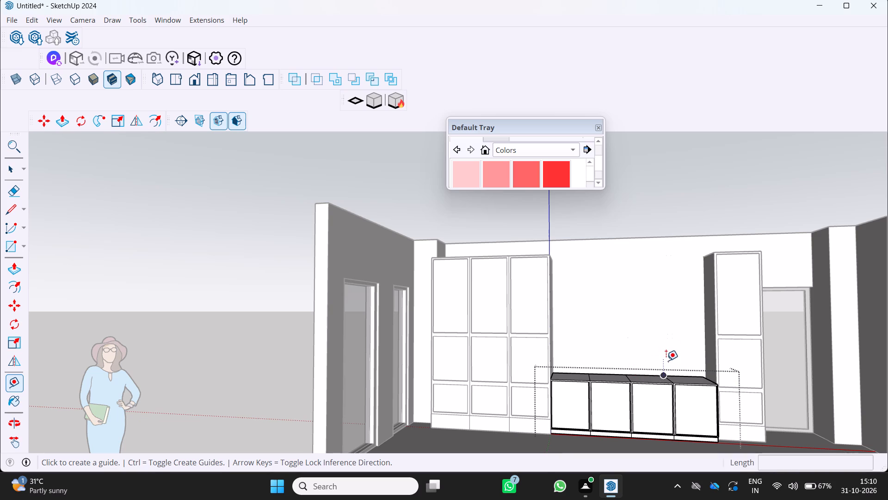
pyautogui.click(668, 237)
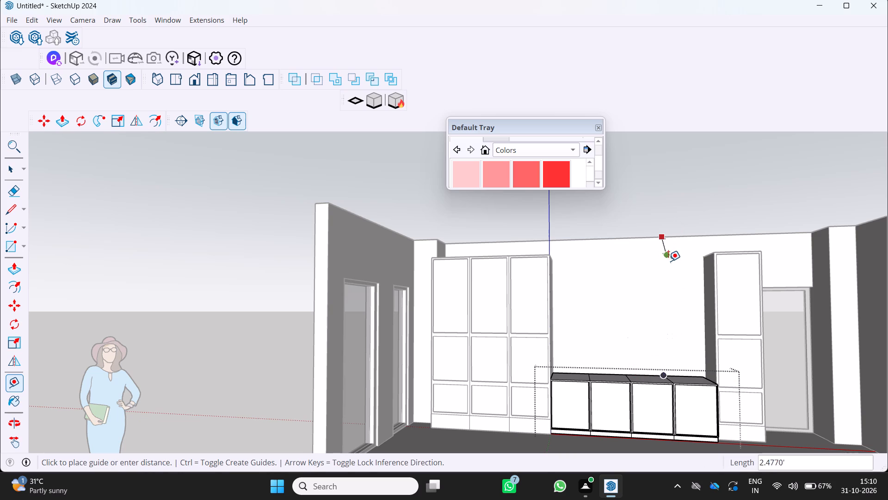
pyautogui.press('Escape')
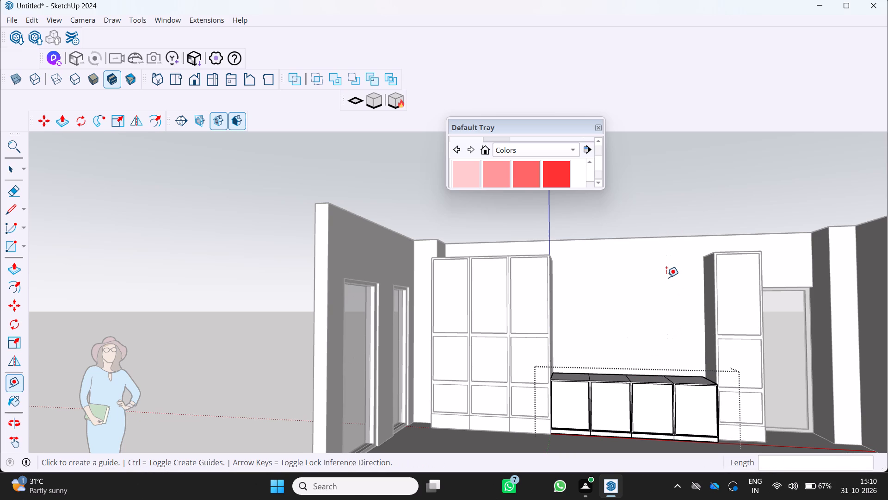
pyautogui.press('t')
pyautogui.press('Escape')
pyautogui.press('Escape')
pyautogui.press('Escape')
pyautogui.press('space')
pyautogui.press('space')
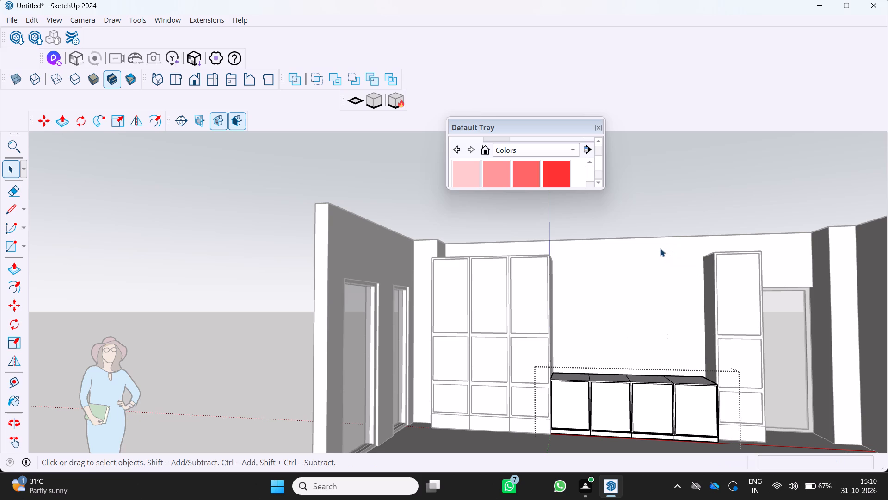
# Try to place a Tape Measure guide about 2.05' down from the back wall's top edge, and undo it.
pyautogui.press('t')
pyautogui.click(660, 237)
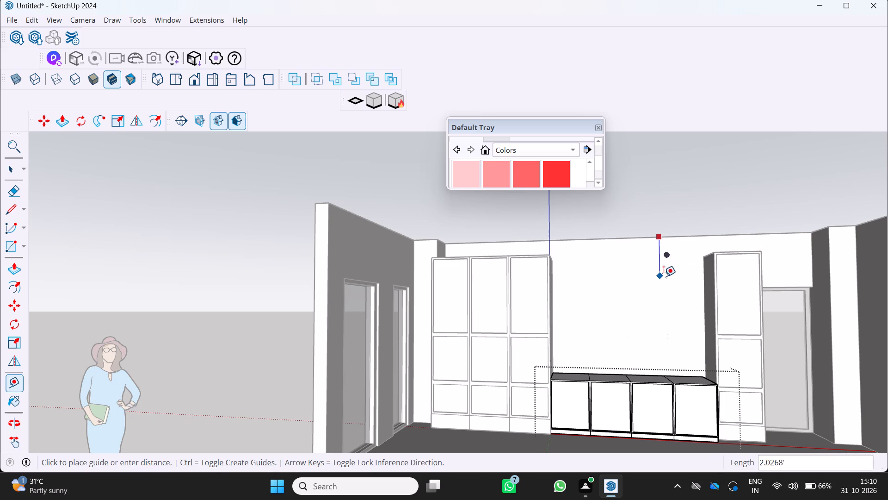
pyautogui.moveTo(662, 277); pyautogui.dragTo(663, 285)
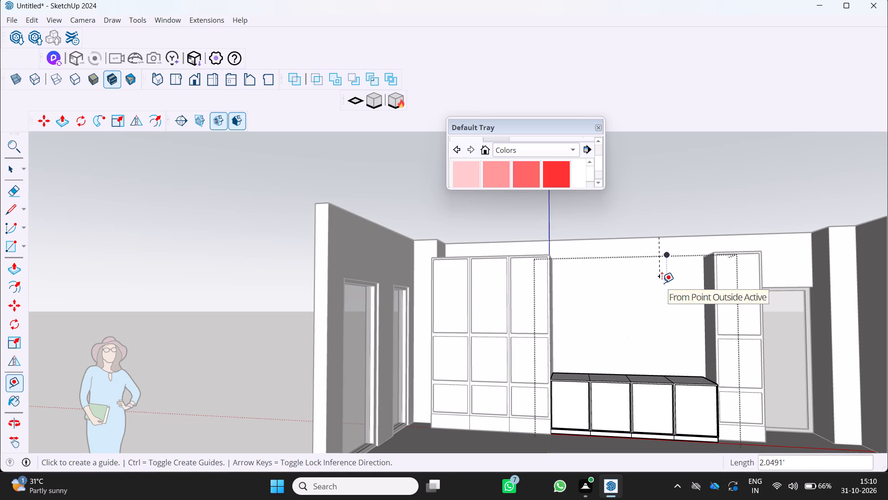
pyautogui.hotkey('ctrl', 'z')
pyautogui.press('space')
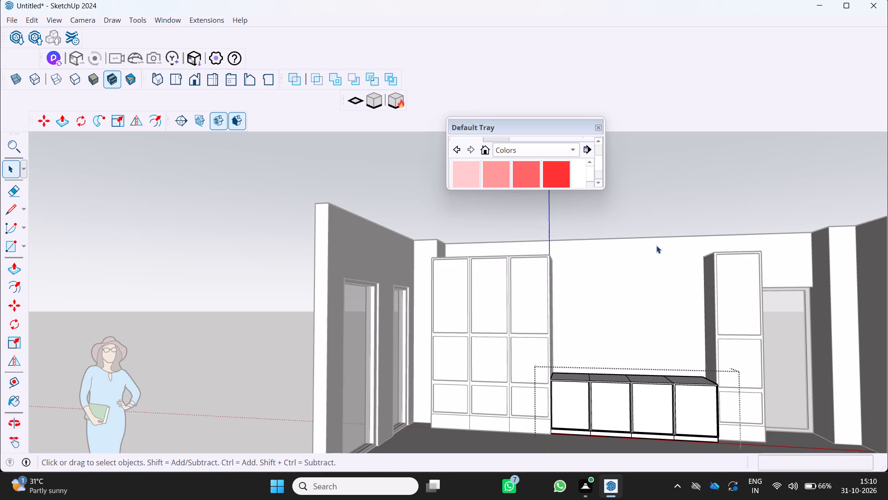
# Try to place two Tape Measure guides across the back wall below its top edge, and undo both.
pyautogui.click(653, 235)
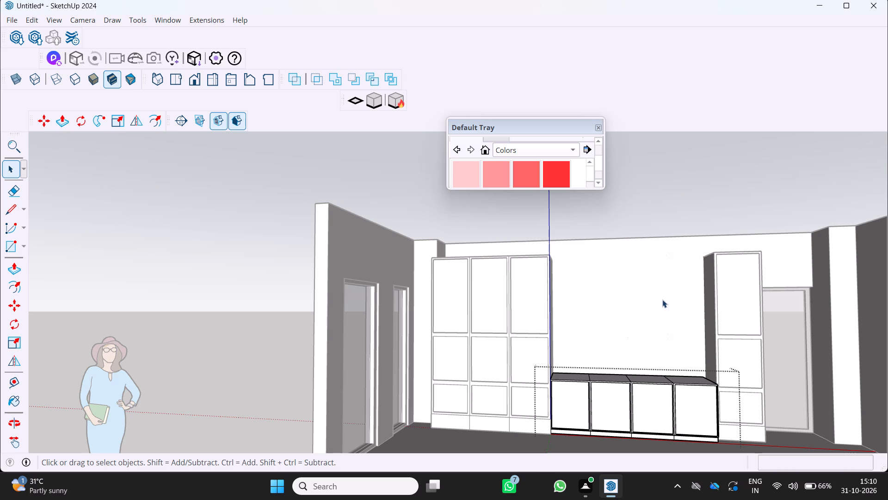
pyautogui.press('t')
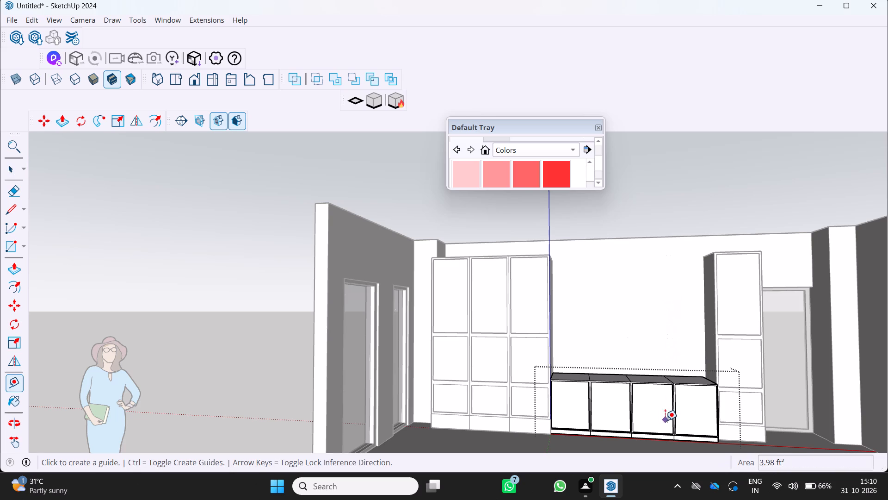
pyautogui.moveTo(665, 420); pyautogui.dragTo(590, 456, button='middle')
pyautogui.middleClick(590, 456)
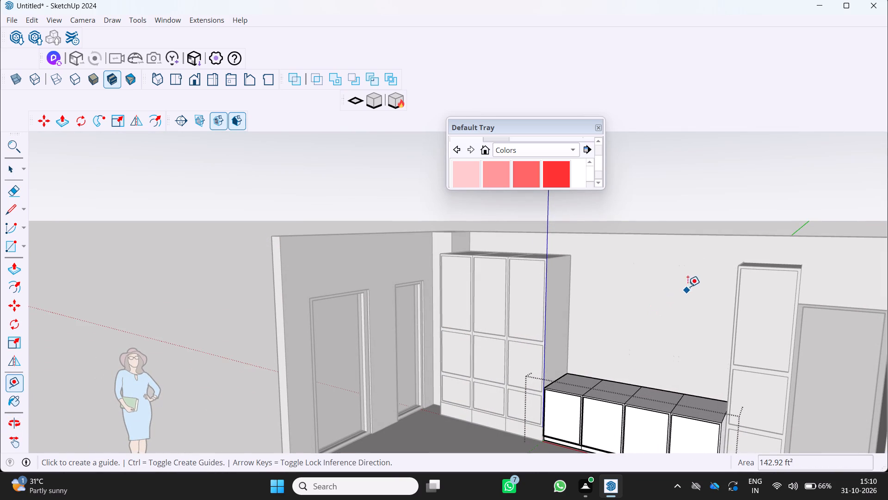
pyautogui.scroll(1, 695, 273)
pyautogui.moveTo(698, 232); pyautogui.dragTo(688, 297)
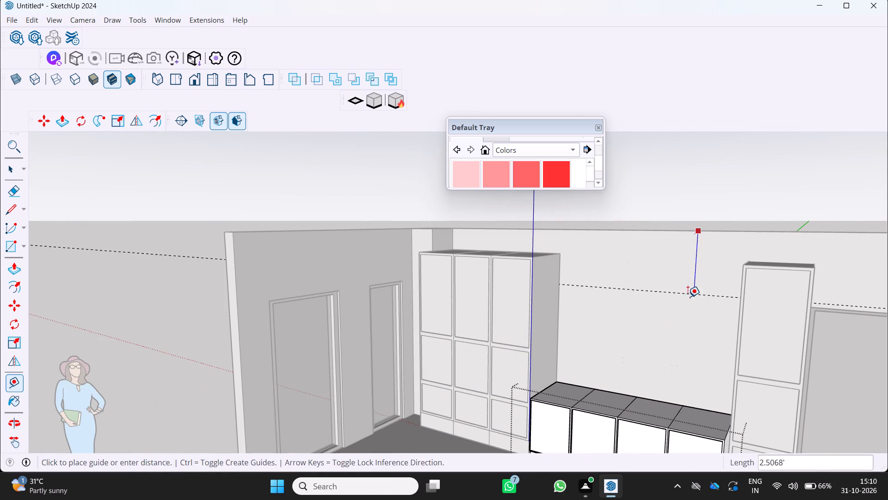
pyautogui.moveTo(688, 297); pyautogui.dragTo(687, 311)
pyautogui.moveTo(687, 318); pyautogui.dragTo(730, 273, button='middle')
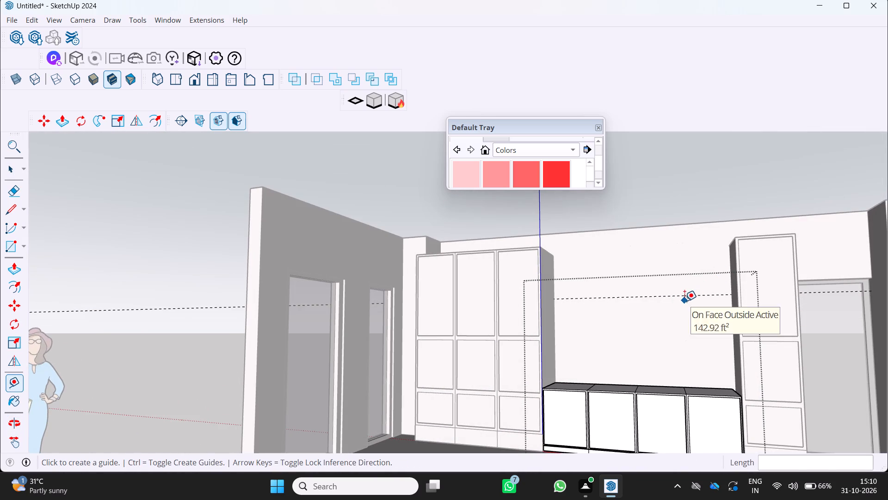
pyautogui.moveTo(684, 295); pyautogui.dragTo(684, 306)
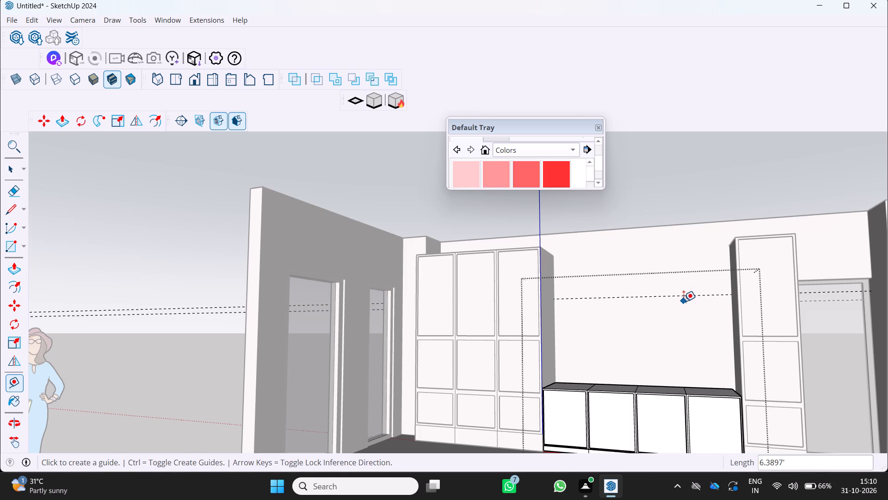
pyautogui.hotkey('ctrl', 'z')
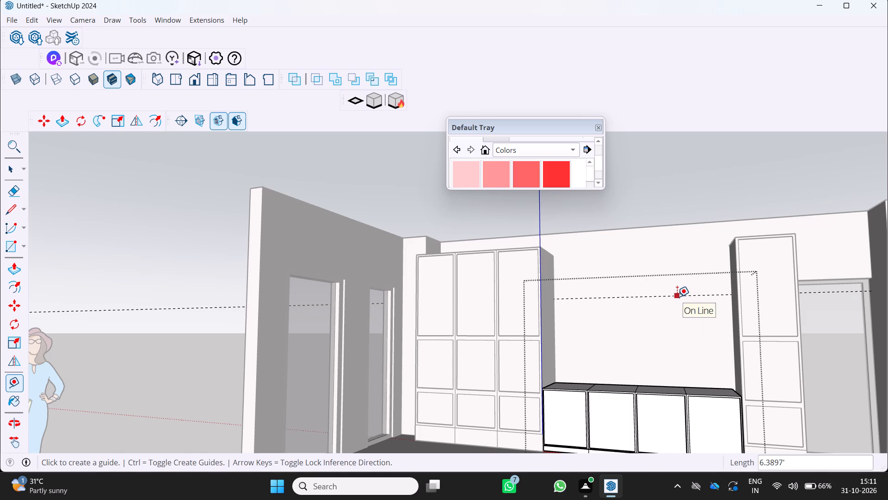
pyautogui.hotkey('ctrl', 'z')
# Exit the base cabinet group and place a Tape Measure guide about 4.27' below the back wall's top edge.
pyautogui.scroll(-4, 676, 297)
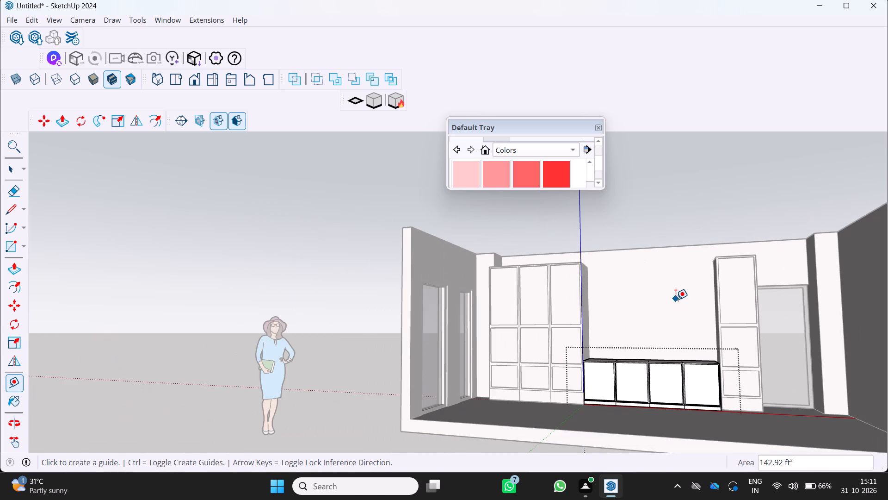
pyautogui.moveTo(674, 301); pyautogui.dragTo(674, 306, button='middle')
pyautogui.press('space')
pyautogui.click(611, 404)
pyautogui.moveTo(597, 414); pyautogui.dragTo(595, 407)
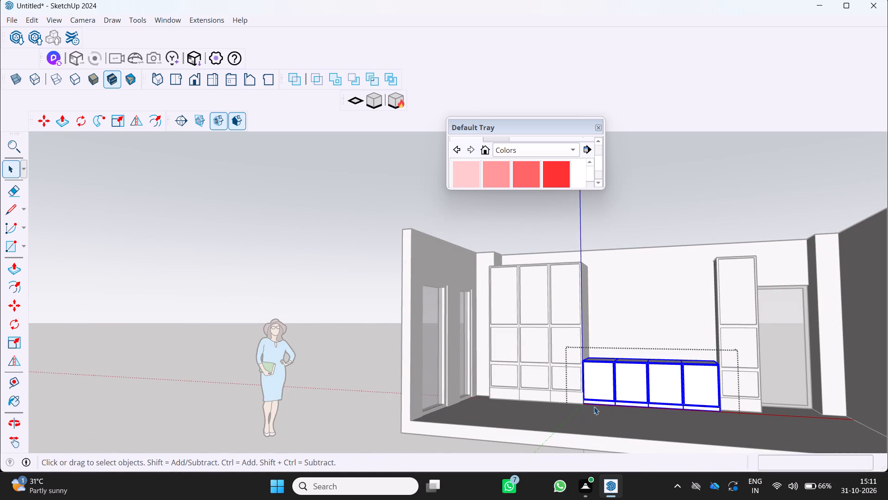
pyautogui.click(537, 412)
pyautogui.click(536, 408)
pyautogui.moveTo(535, 401); pyautogui.dragTo(536, 418, button='middle')
pyautogui.middleClick(536, 418)
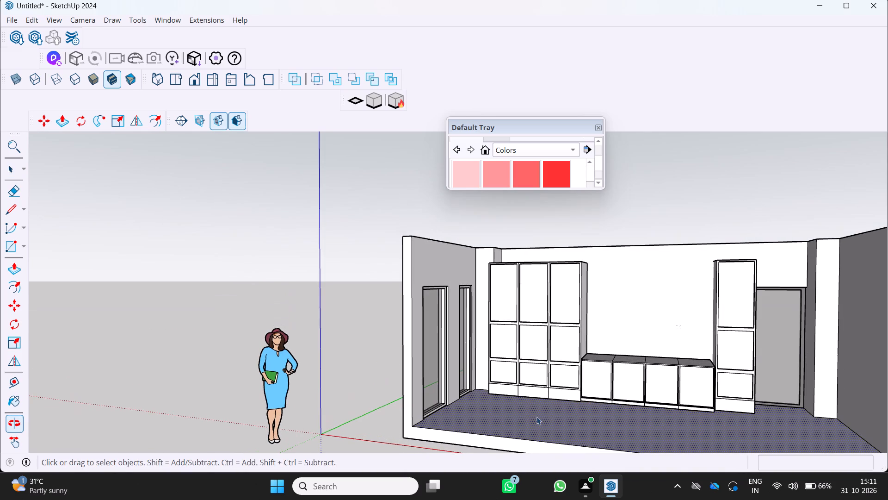
pyautogui.scroll(3, 666, 294)
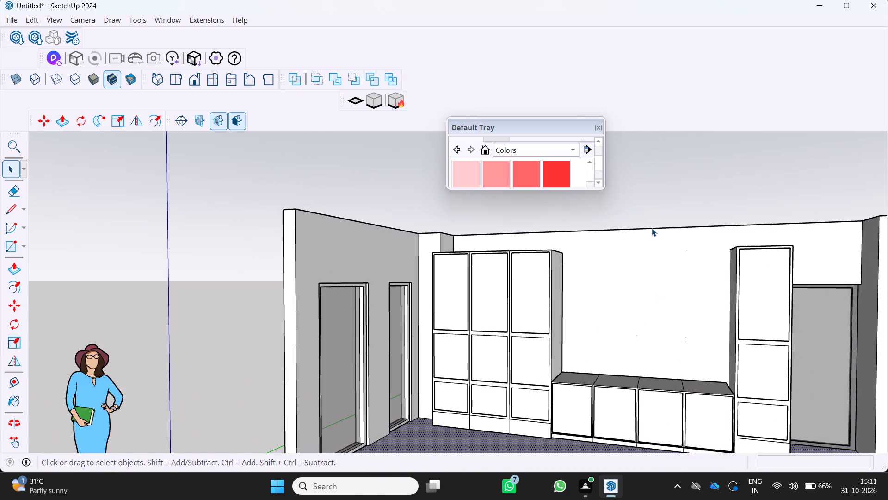
pyautogui.click(652, 228)
pyautogui.press('t')
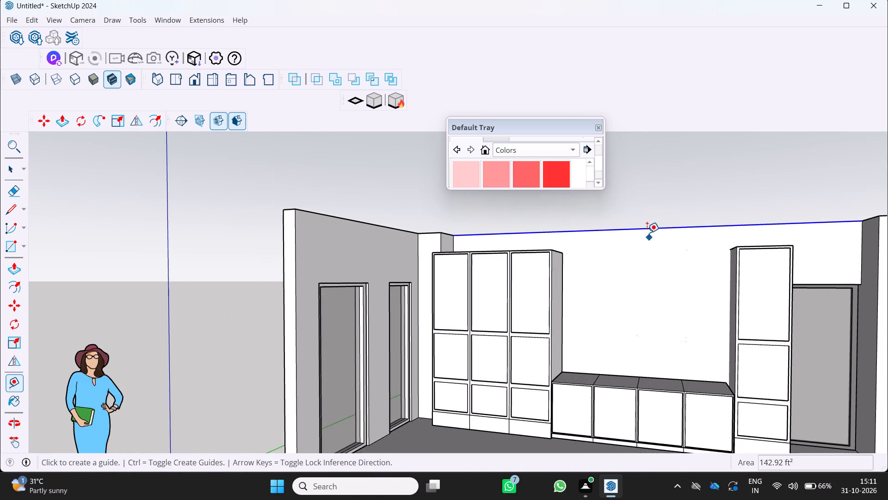
pyautogui.click(646, 231)
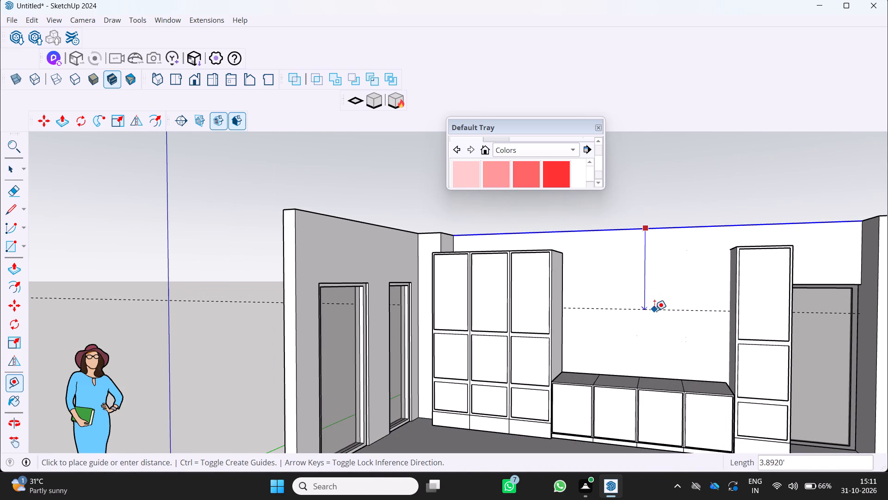
pyautogui.click(657, 318)
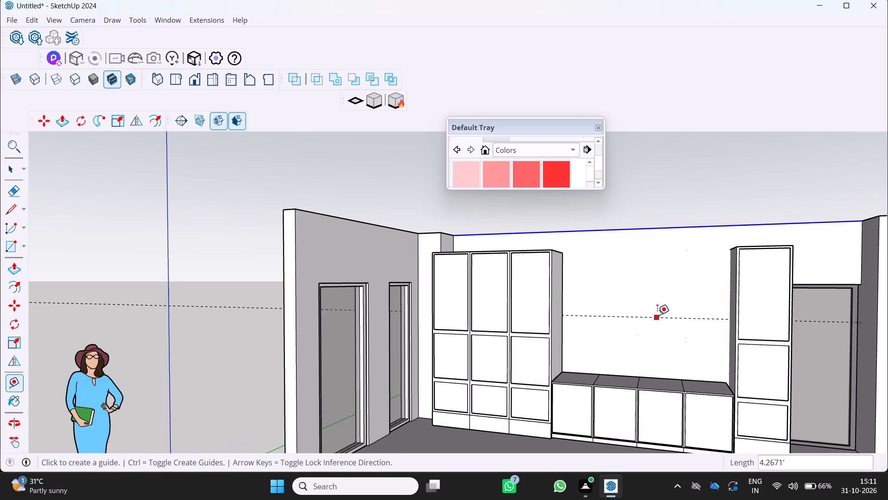
# Place a second guide about 1.45' vertically below the first one on the back wall.
pyautogui.click(657, 315)
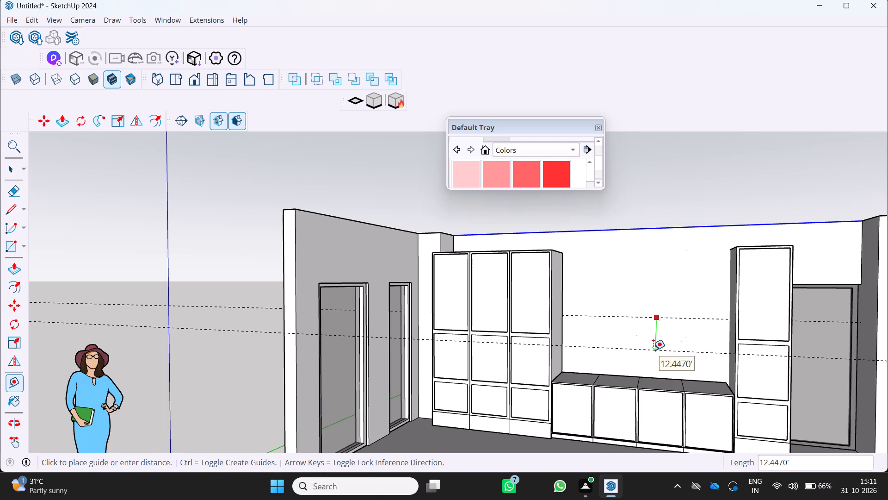
pyautogui.press('Up')
pyautogui.click(653, 348)
# Draw a rectangle about 1.98' by 1.45' on the back wall between the two guides, starting beside the single tall cabinet.
pyautogui.moveTo(651, 355); pyautogui.dragTo(585, 391, button='middle')
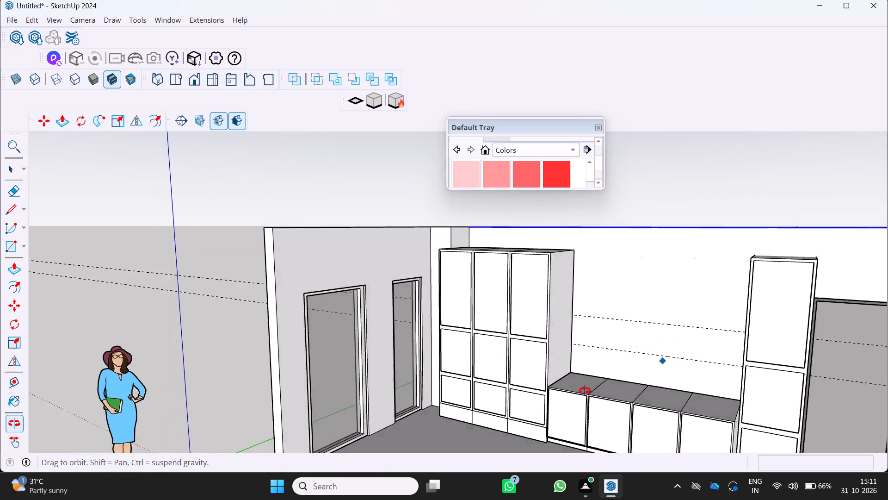
pyautogui.moveTo(585, 391); pyautogui.dragTo(785, 340, button='middle')
pyautogui.middleClick(773, 344)
pyautogui.middleClick(772, 344)
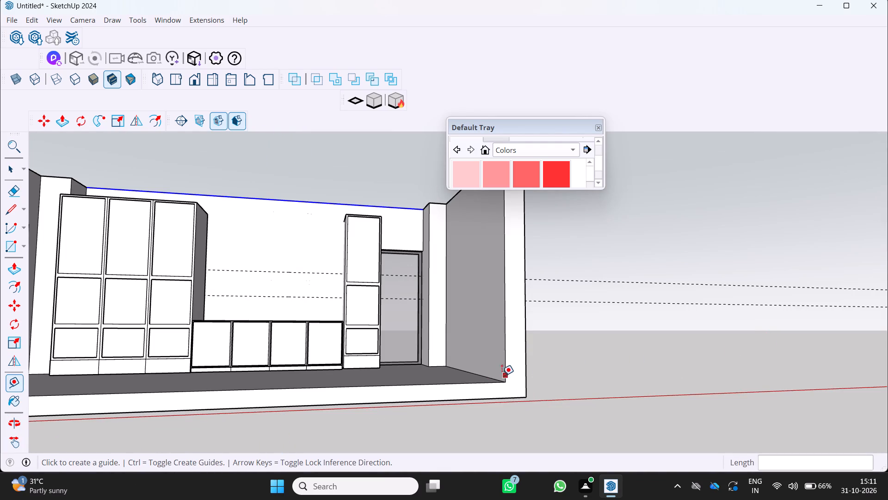
pyautogui.scroll(-3, 490, 345)
pyautogui.keyDown('shift'); pyautogui.moveTo(496, 346); pyautogui.dragTo(604, 392, button='middle'); pyautogui.keyUp('shift')
pyautogui.keyDown('shift'); pyautogui.middleClick(604, 392); pyautogui.keyUp('shift')
pyautogui.scroll(2, 406, 393)
pyautogui.moveTo(428, 375); pyautogui.dragTo(356, 402, button='middle')
pyautogui.middleClick(356, 402)
pyautogui.scroll(1, 356, 402)
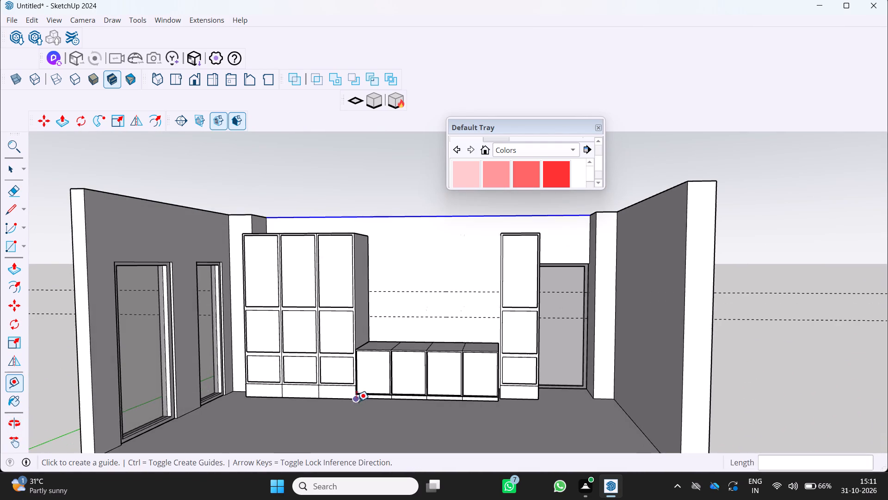
pyautogui.scroll(2, 354, 388)
pyautogui.scroll(2, 393, 338)
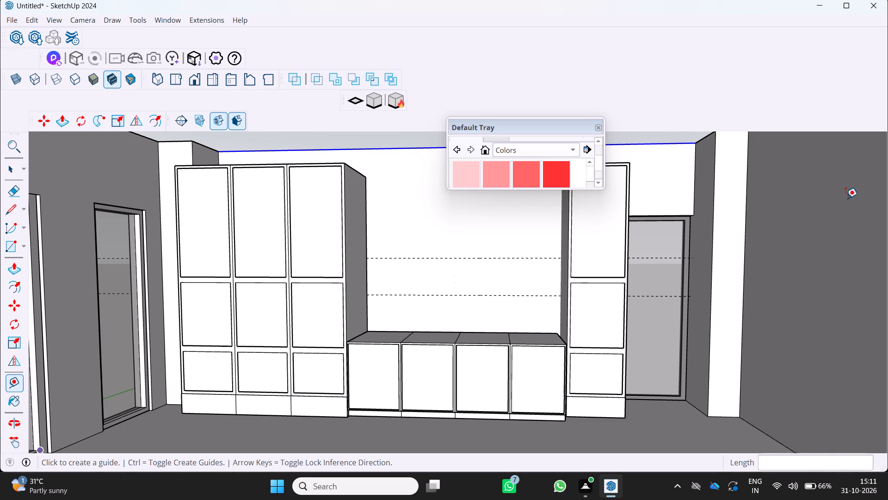
pyautogui.press('r')
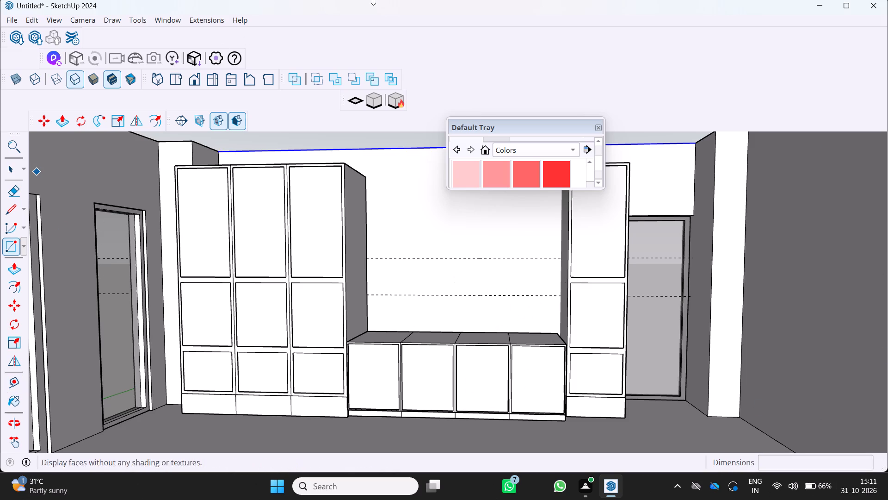
pyautogui.click(560, 259)
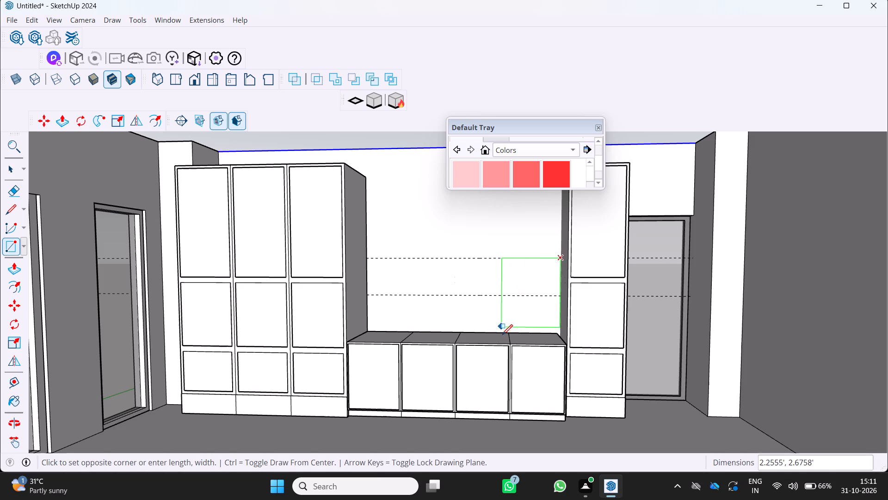
pyautogui.click(509, 296)
# Make the new rectangle between the guides, face and edges together, into a group.
pyautogui.scroll(-1, 526, 281)
pyautogui.moveTo(526, 281); pyautogui.dragTo(508, 276, button='middle')
pyautogui.middleClick(507, 276)
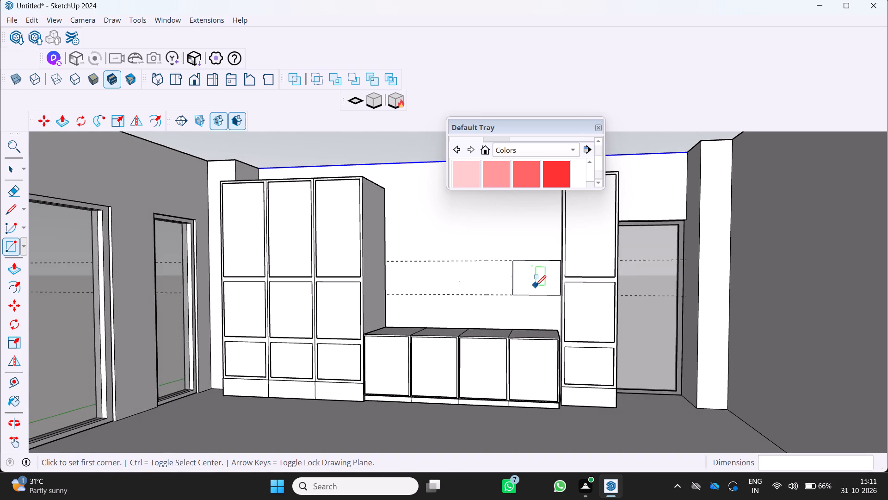
pyautogui.press('space')
pyautogui.doubleClick(528, 278)
pyautogui.rightClick(528, 278)
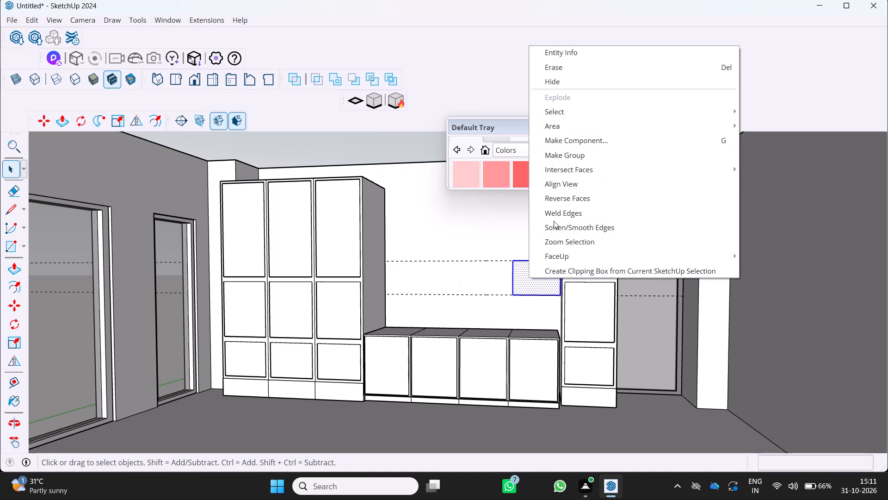
pyautogui.click(563, 155)
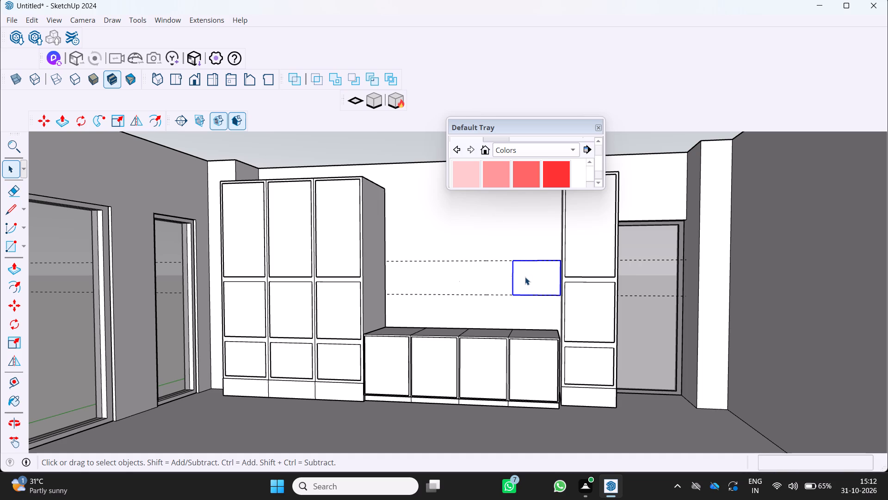
# Inside the group, pull the rectangle about 3.03' out from the wall and push its front face back about 1.90' for a shallower box.
pyautogui.scroll(5, 524, 274)
pyautogui.press('p')
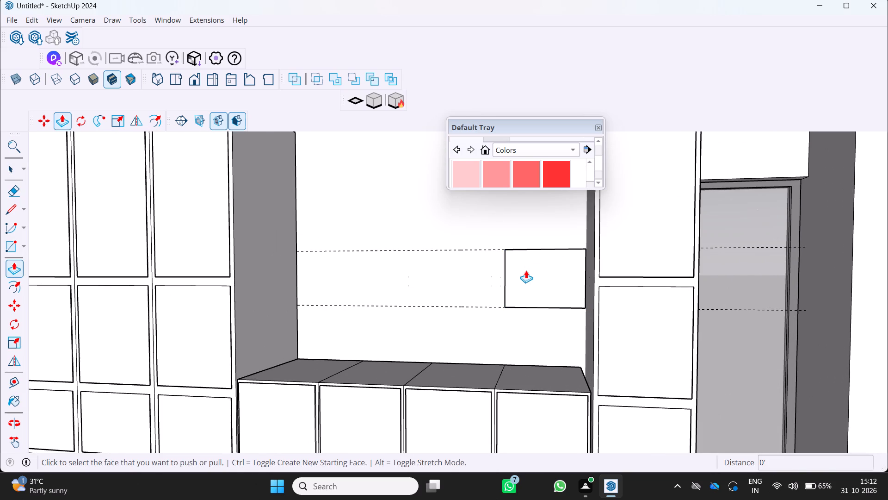
pyautogui.press('space')
pyautogui.doubleClick(526, 271)
pyautogui.press('p')
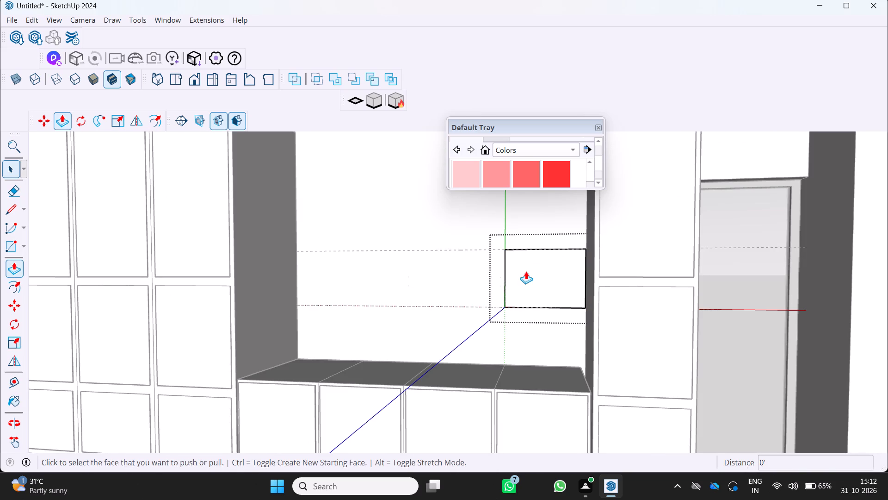
pyautogui.moveTo(525, 274); pyautogui.dragTo(541, 282)
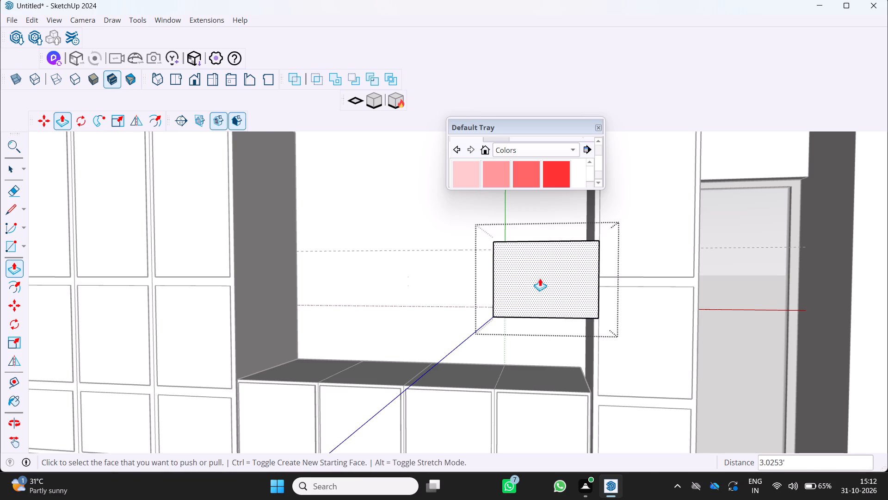
pyautogui.moveTo(538, 275); pyautogui.dragTo(604, 370, button='middle')
pyautogui.moveTo(583, 326); pyautogui.dragTo(559, 280)
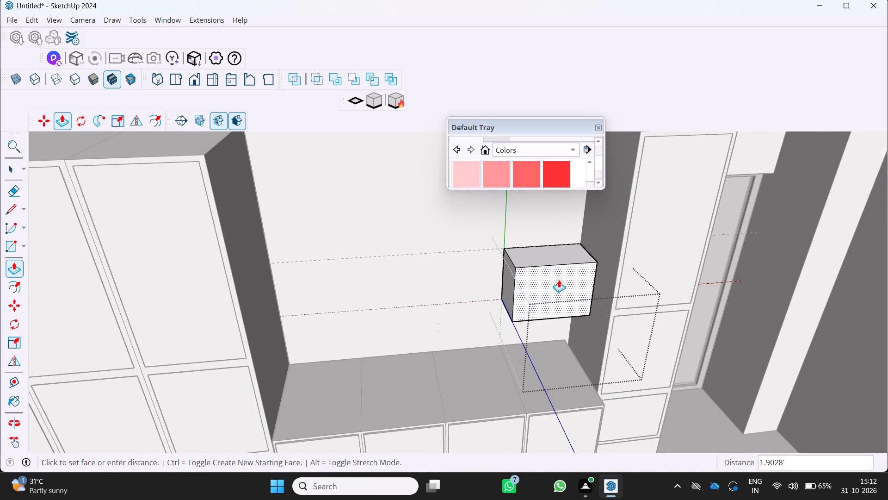
pyautogui.moveTo(559, 280); pyautogui.dragTo(559, 279)
pyautogui.moveTo(562, 294); pyautogui.dragTo(523, 271, button='middle')
pyautogui.press('space')
pyautogui.click(436, 336)
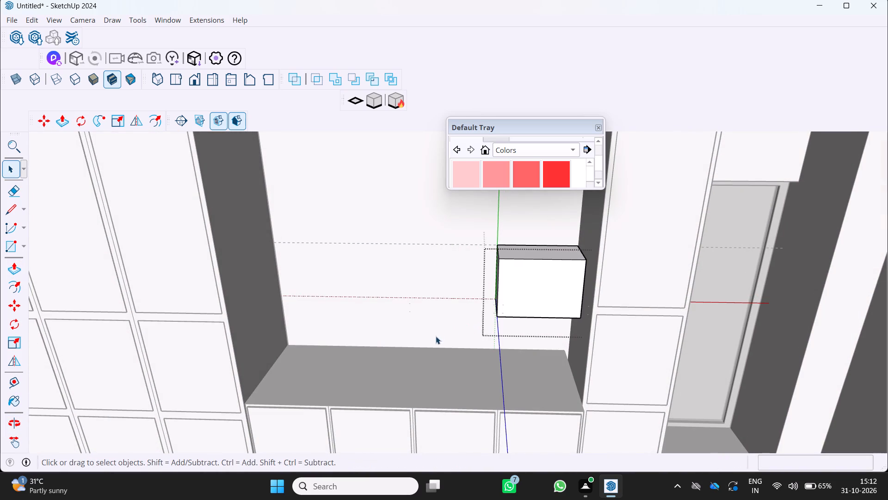
# Inside the wall box's group, copy the whole box straight up so the copy sits directly on top of the original.
pyautogui.moveTo(452, 319); pyautogui.dragTo(531, 276, button='middle')
pyautogui.moveTo(530, 277); pyautogui.dragTo(526, 277, button='middle')
pyautogui.middleClick(522, 278)
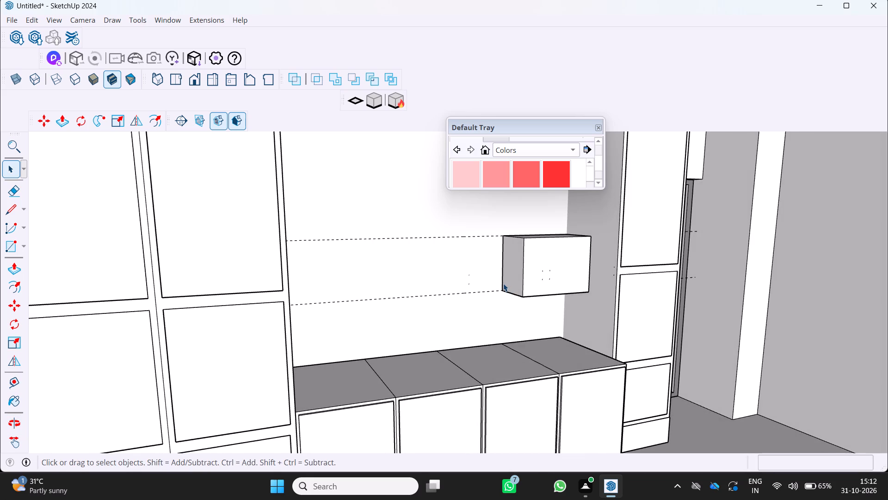
pyautogui.scroll(-6, 499, 281)
pyautogui.moveTo(489, 279); pyautogui.dragTo(441, 303, button='middle')
pyautogui.middleClick(441, 303)
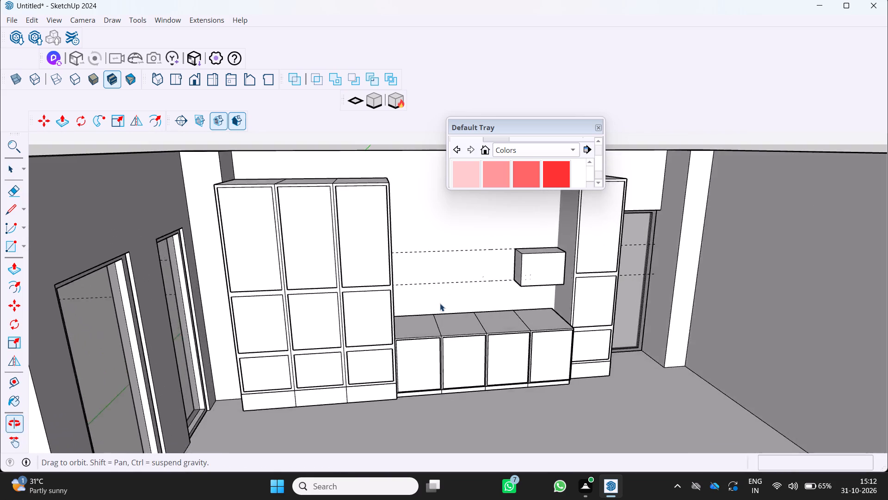
pyautogui.scroll(-3, 439, 303)
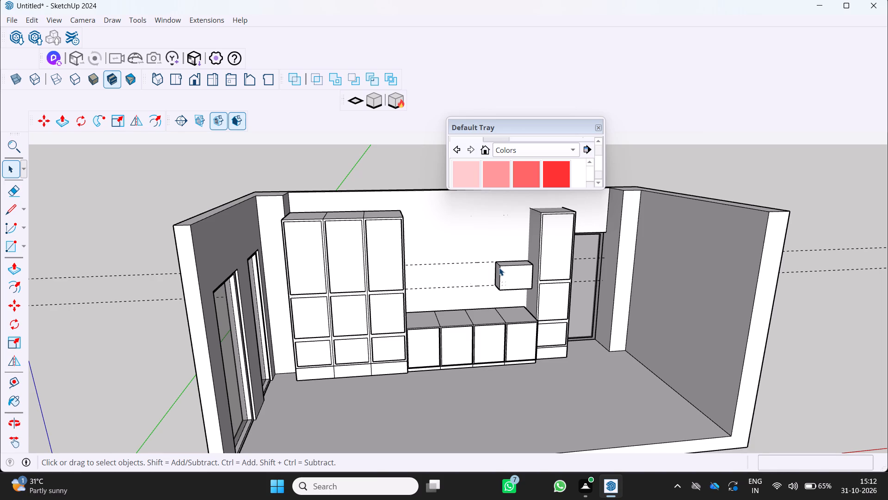
pyautogui.doubleClick(506, 275)
pyautogui.click(506, 275)
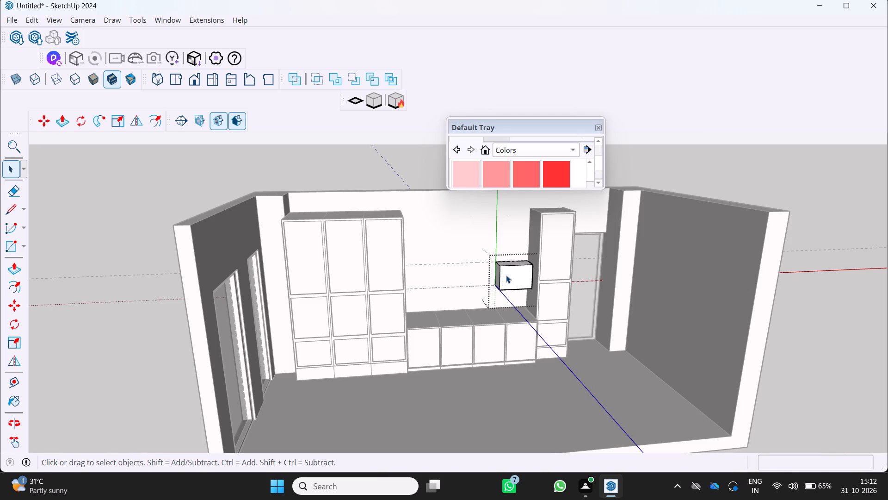
pyautogui.tripleClick(502, 271)
pyautogui.click(501, 270)
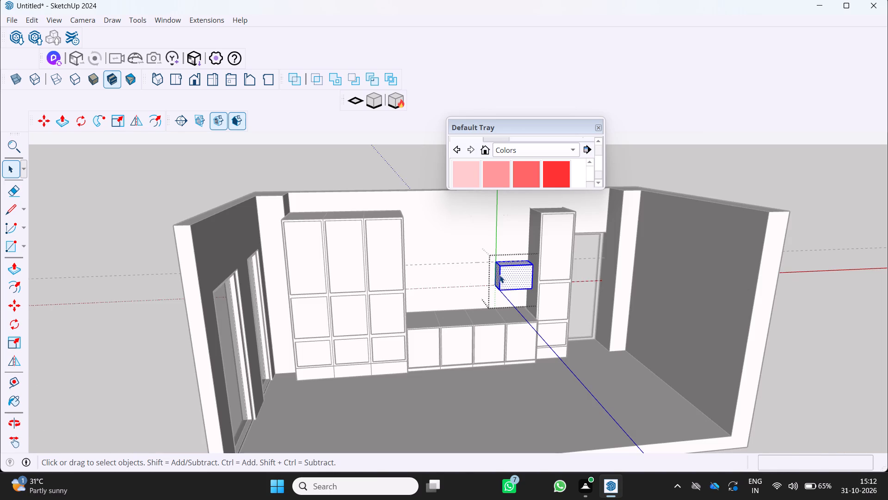
pyautogui.press('m')
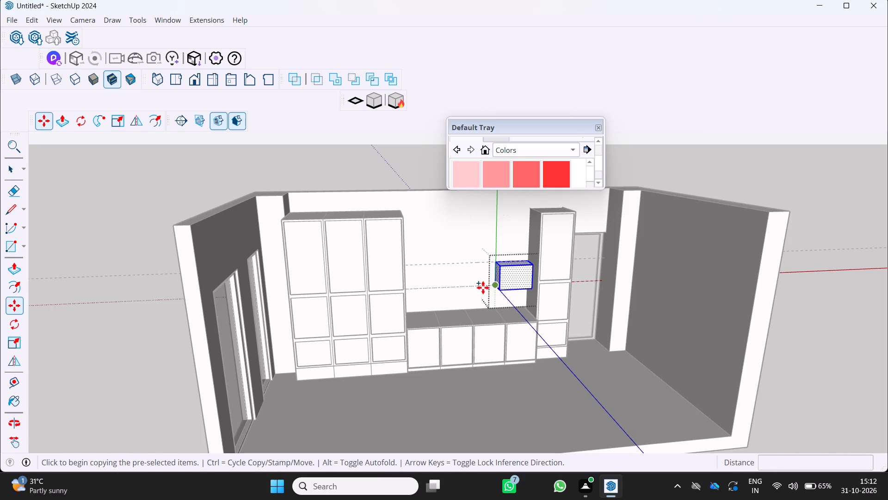
pyautogui.scroll(7, 483, 287)
pyautogui.click(505, 283)
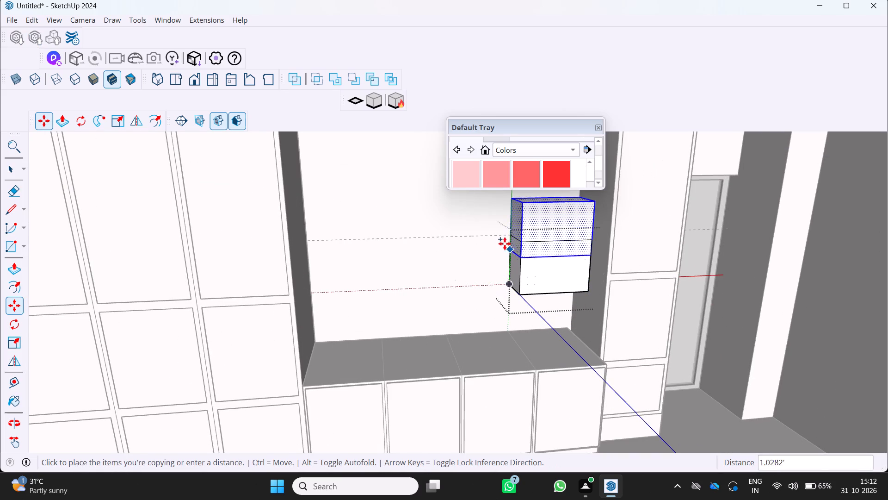
pyautogui.click(509, 236)
pyautogui.scroll(-10, 502, 243)
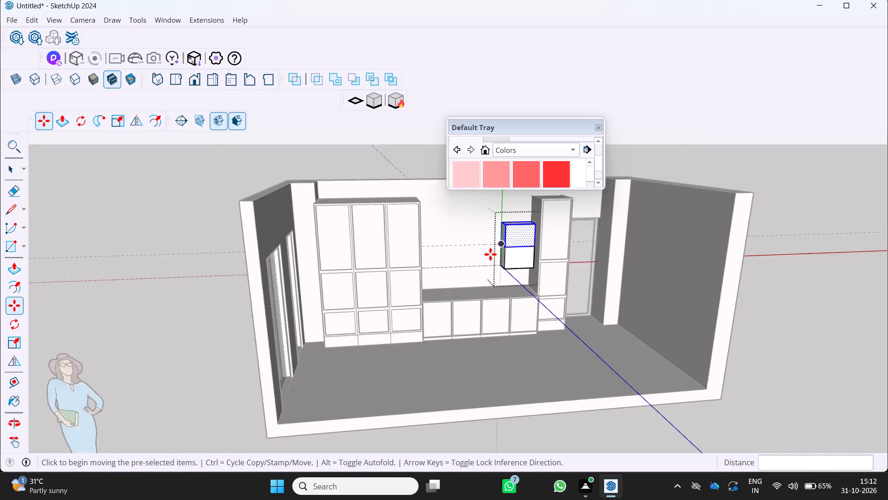
# Pull the top face of the upper box up about 1.72' towards the height of the adjoining tall cabinet.
pyautogui.moveTo(490, 255); pyautogui.dragTo(441, 267, button='middle')
pyautogui.middleClick(441, 267)
pyautogui.scroll(2, 496, 230)
pyautogui.scroll(1, 534, 229)
pyautogui.moveTo(534, 229); pyautogui.dragTo(524, 283, button='middle')
pyautogui.middleClick(524, 283)
pyautogui.scroll(3, 554, 226)
pyautogui.press('p')
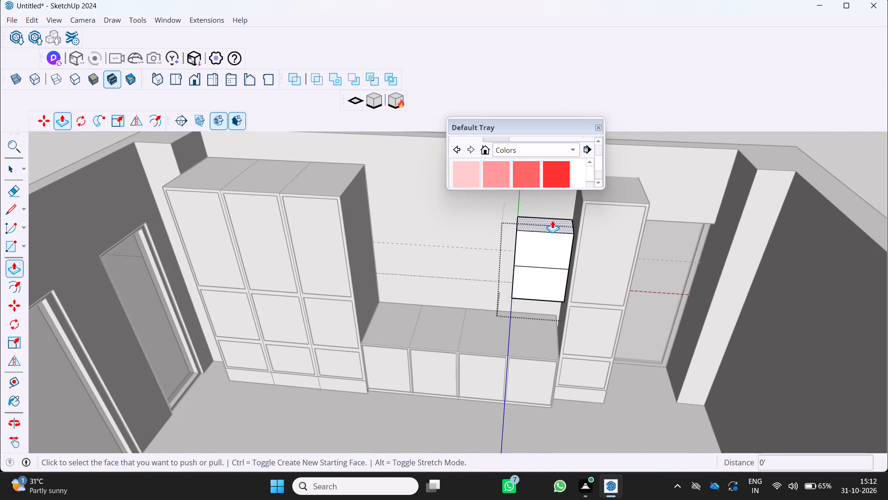
pyautogui.moveTo(552, 219); pyautogui.dragTo(582, 190)
pyautogui.scroll(-5, 561, 228)
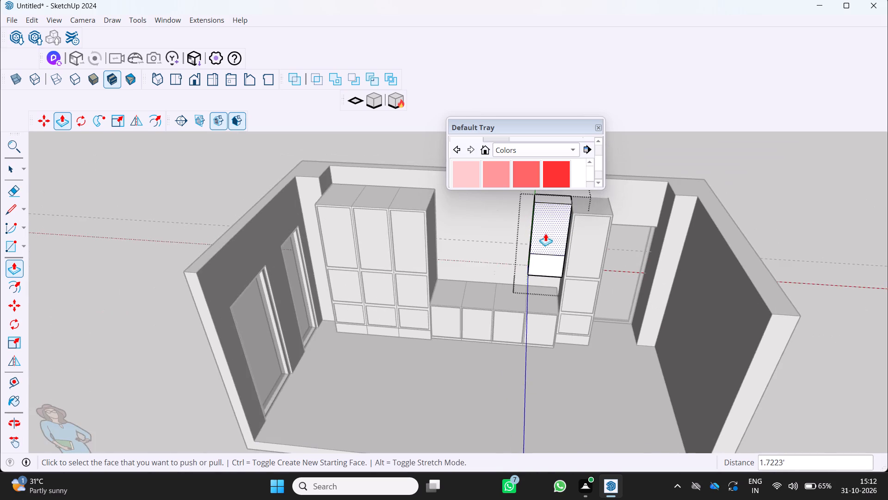
# Pull the upper box's front face out about 2.34', push it back about 1.59', and close the group.
pyautogui.moveTo(545, 232); pyautogui.dragTo(561, 200, button='middle')
pyautogui.scroll(-4, 561, 204)
pyautogui.moveTo(548, 237); pyautogui.dragTo(546, 194, button='middle')
pyautogui.scroll(4, 548, 218)
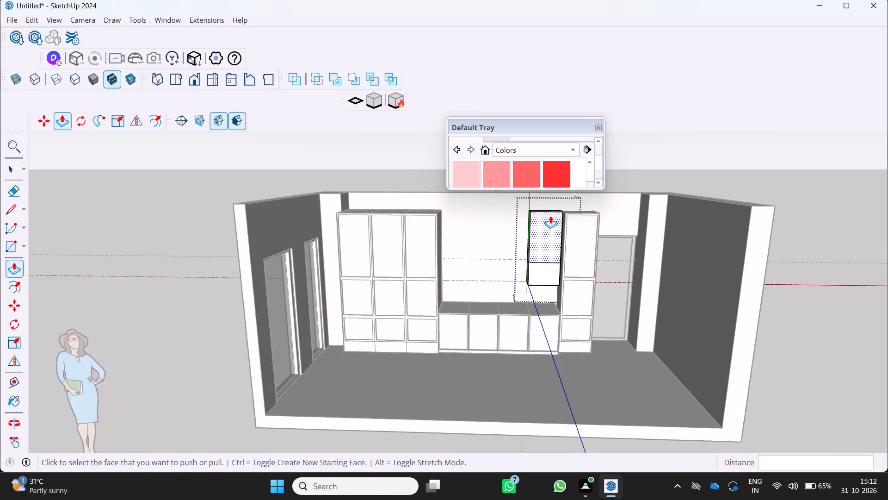
pyautogui.moveTo(546, 222); pyautogui.dragTo(549, 215)
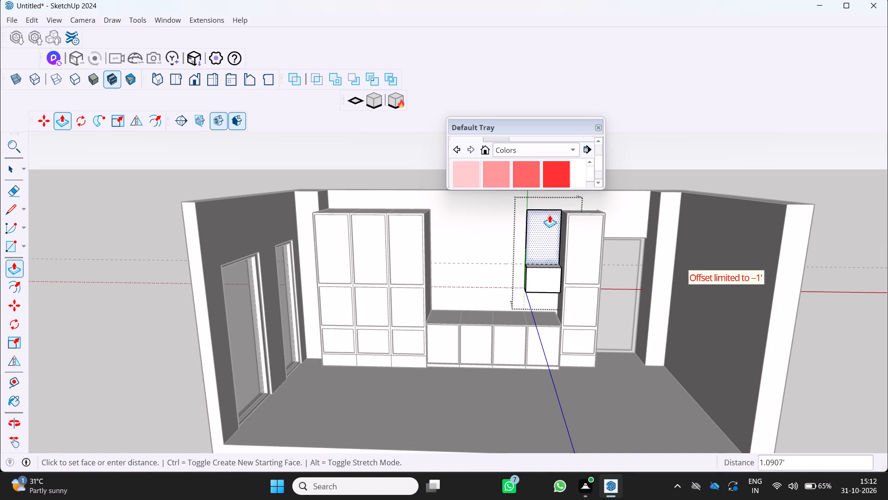
pyautogui.moveTo(549, 215); pyautogui.dragTo(552, 225)
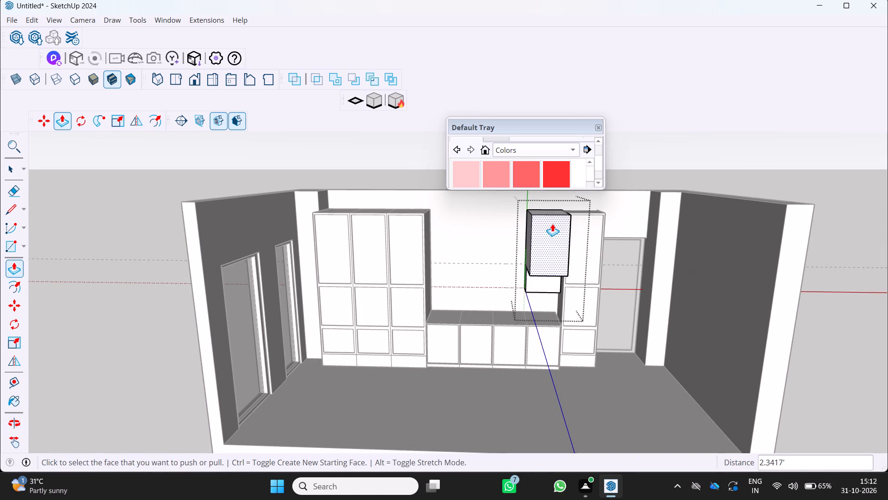
pyautogui.scroll(3, 554, 226)
pyautogui.moveTo(545, 225); pyautogui.dragTo(506, 270, button='middle')
pyautogui.moveTo(539, 250); pyautogui.dragTo(538, 239)
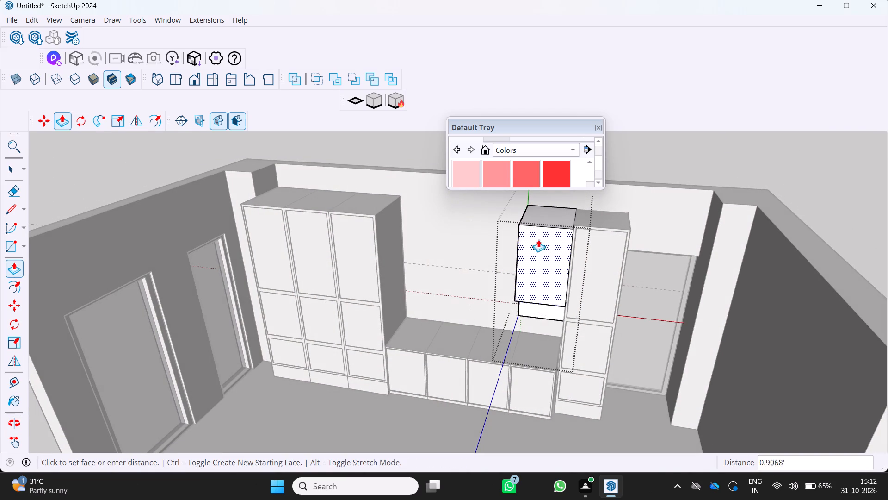
pyautogui.moveTo(538, 239); pyautogui.dragTo(542, 236)
pyautogui.scroll(1, 546, 255)
pyautogui.moveTo(546, 250); pyautogui.dragTo(596, 205, button='middle')
pyautogui.scroll(3, 548, 257)
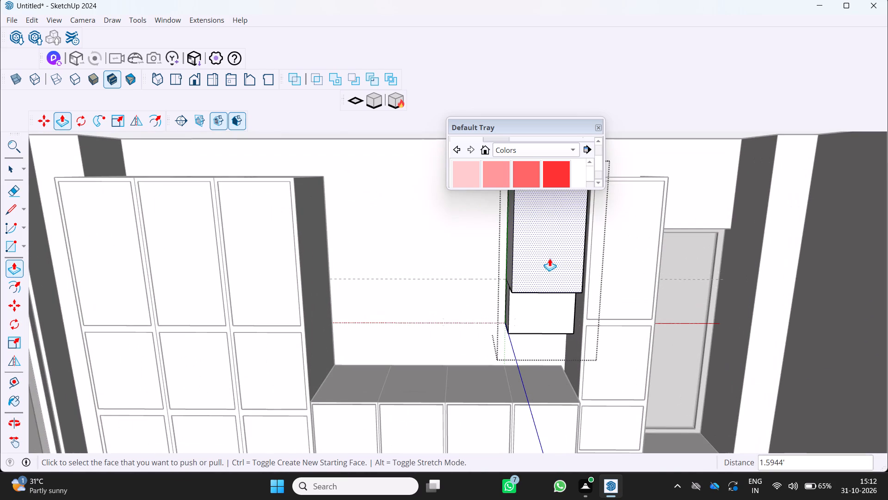
pyautogui.scroll(2, 556, 249)
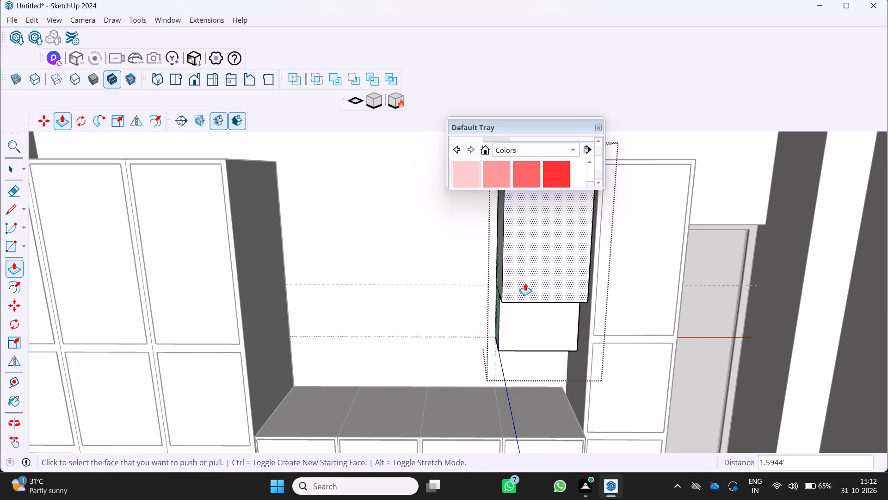
pyautogui.press('space')
pyautogui.click(447, 302)
# Examine from above how the upper wall box's top and depth line up with the adjoining single tall cabinet.
pyautogui.scroll(-5, 454, 296)
pyautogui.moveTo(461, 300); pyautogui.dragTo(479, 340, button='middle')
pyautogui.scroll(-3, 479, 340)
pyautogui.middleClick(479, 341)
pyautogui.middleClick(479, 341)
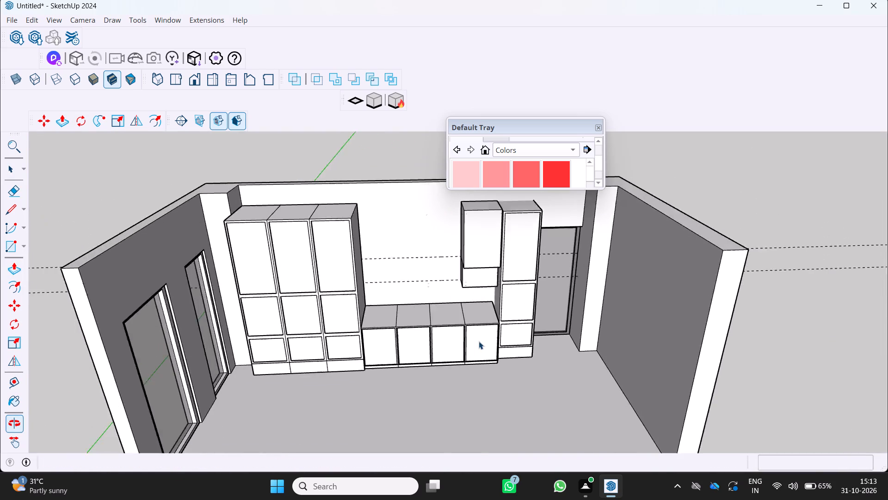
pyautogui.scroll(-2, 479, 341)
pyautogui.scroll(1, 491, 294)
pyautogui.moveTo(491, 289); pyautogui.dragTo(387, 319, button='middle')
pyautogui.scroll(5, 533, 225)
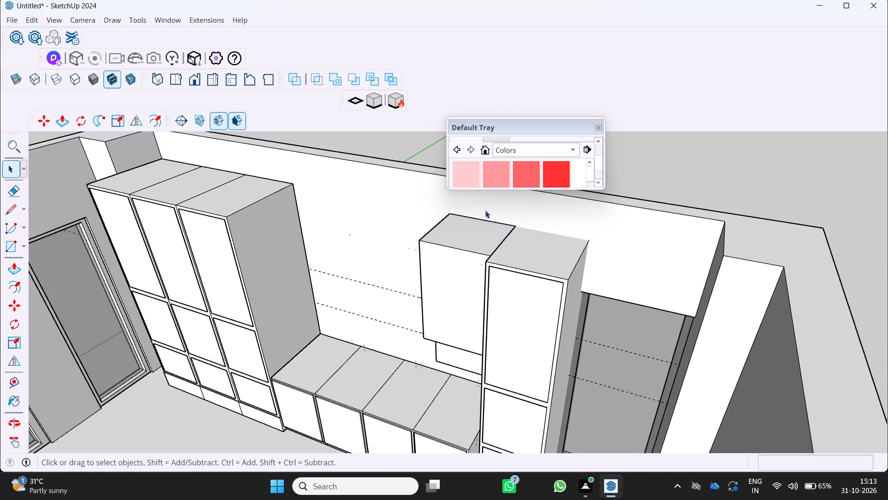
pyautogui.scroll(3, 485, 210)
pyautogui.moveTo(493, 229); pyautogui.dragTo(462, 255, button='middle')
pyautogui.scroll(9, 462, 255)
pyautogui.middleClick(462, 255)
pyautogui.moveTo(494, 271); pyautogui.dragTo(518, 224, button='middle')
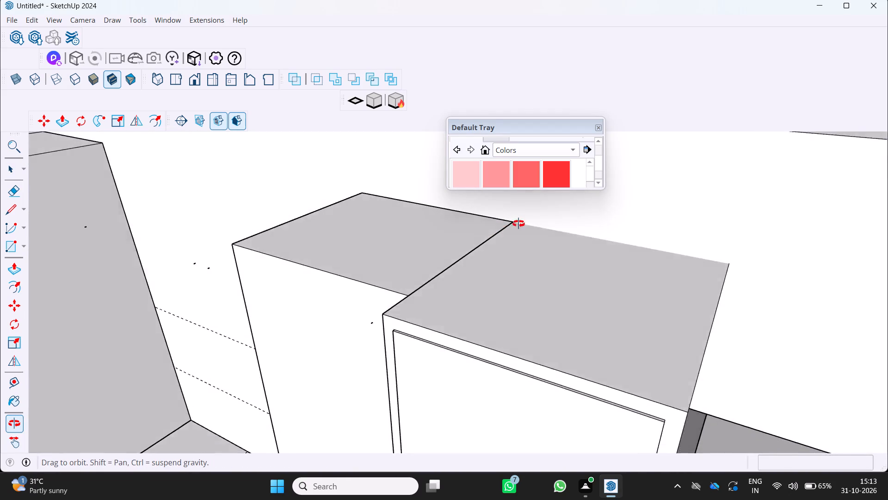
pyautogui.moveTo(518, 224); pyautogui.dragTo(577, 231, button='middle')
pyautogui.scroll(-5, 546, 241)
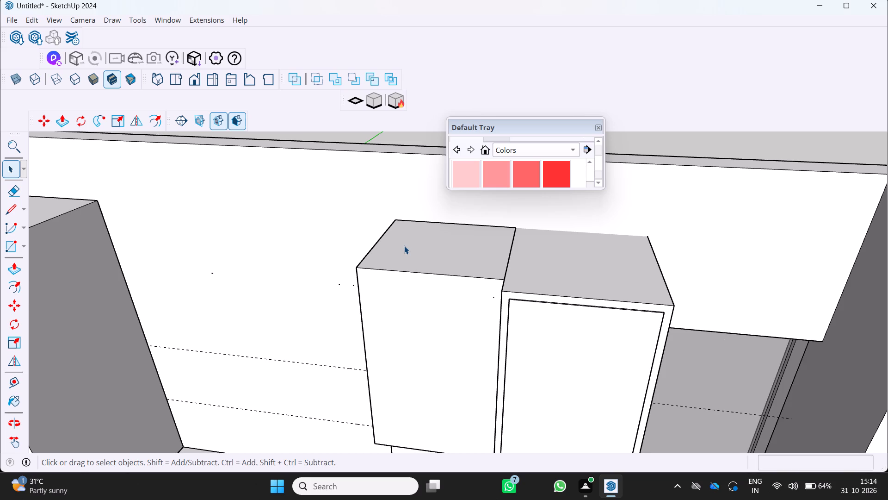
# Inspect the two stacked wall boxes from the front, below and the side against the guides and neighbouring cabinets.
pyautogui.moveTo(422, 247); pyautogui.dragTo(441, 169, button='middle')
pyautogui.middleClick(441, 169)
pyautogui.scroll(-2, 436, 250)
pyautogui.moveTo(441, 256); pyautogui.dragTo(388, 221, button='middle')
pyautogui.scroll(-4, 382, 260)
pyautogui.moveTo(393, 273); pyautogui.dragTo(462, 223, button='middle')
pyautogui.middleClick(465, 221)
pyautogui.scroll(2, 407, 307)
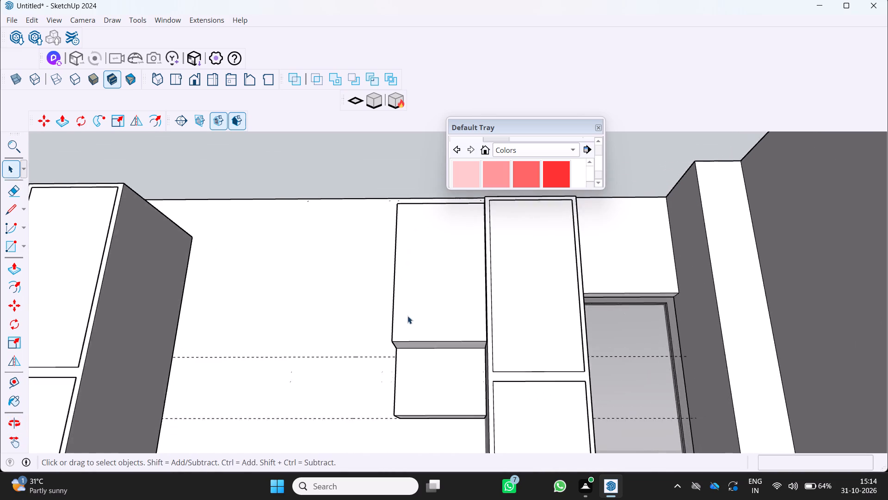
pyautogui.scroll(1, 407, 316)
pyautogui.moveTo(422, 316); pyautogui.dragTo(502, 315, button='middle')
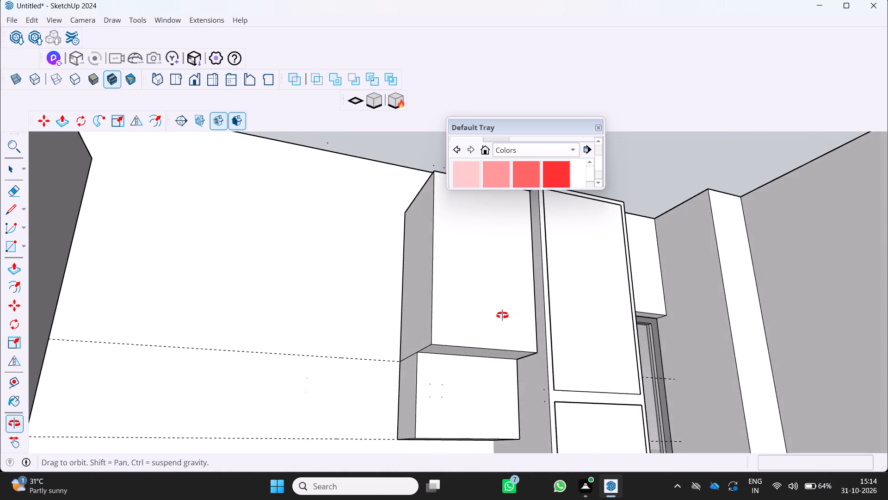
pyautogui.middleClick(503, 315)
pyautogui.moveTo(502, 315); pyautogui.dragTo(504, 315, button='middle')
pyautogui.scroll(-3, 483, 294)
pyautogui.moveTo(478, 284); pyautogui.dragTo(406, 320, button='middle')
pyautogui.middleClick(406, 320)
pyautogui.scroll(-3, 405, 320)
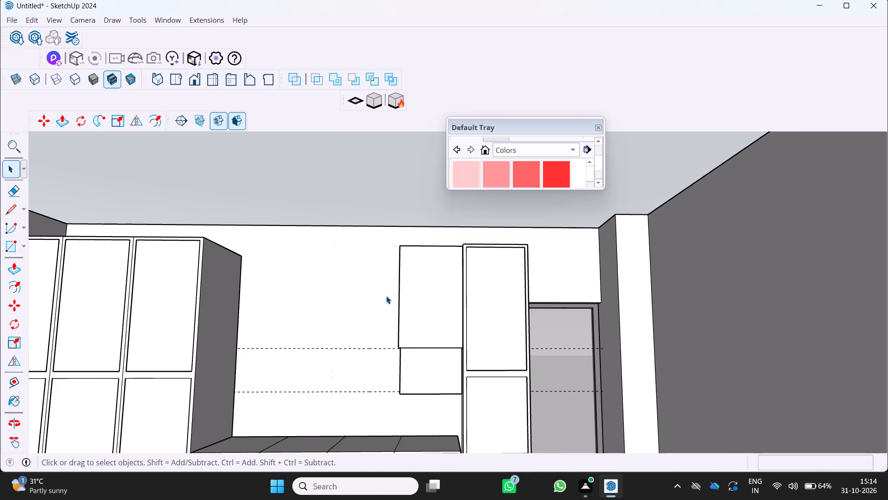
pyautogui.scroll(-3, 387, 296)
pyautogui.moveTo(393, 299); pyautogui.dragTo(358, 350, button='middle')
pyautogui.middleClick(358, 350)
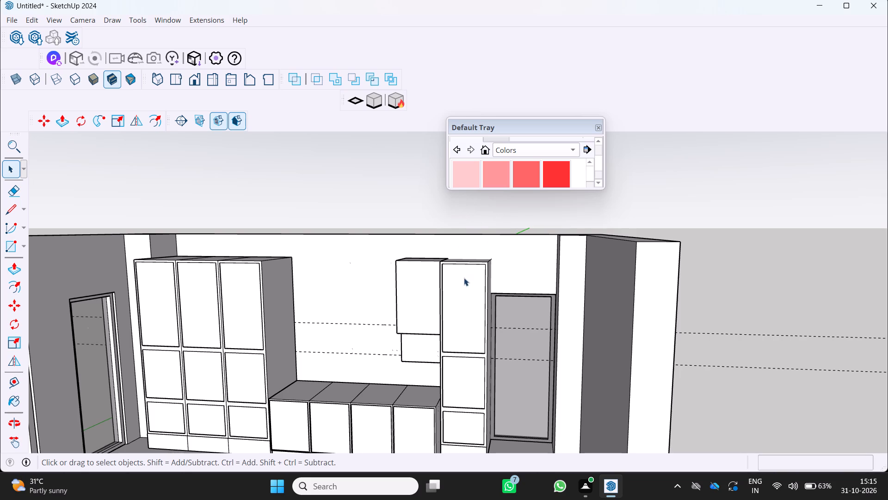
pyautogui.moveTo(498, 264); pyautogui.dragTo(581, 245, button='middle')
pyautogui.scroll(2, 367, 303)
pyautogui.moveTo(407, 321); pyautogui.dragTo(460, 345, button='middle')
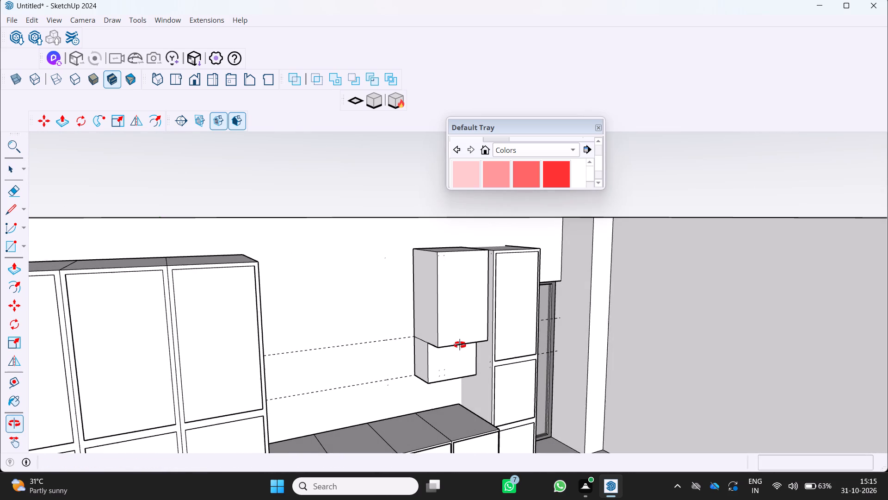
pyautogui.middleClick(460, 345)
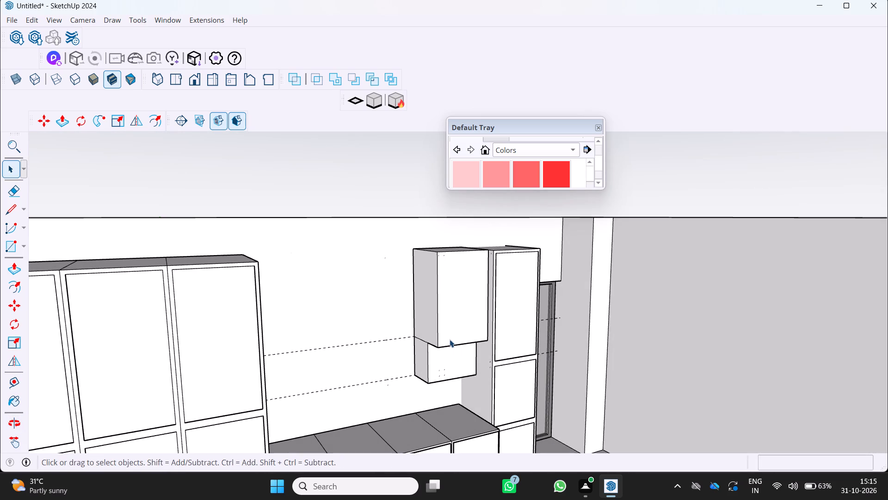